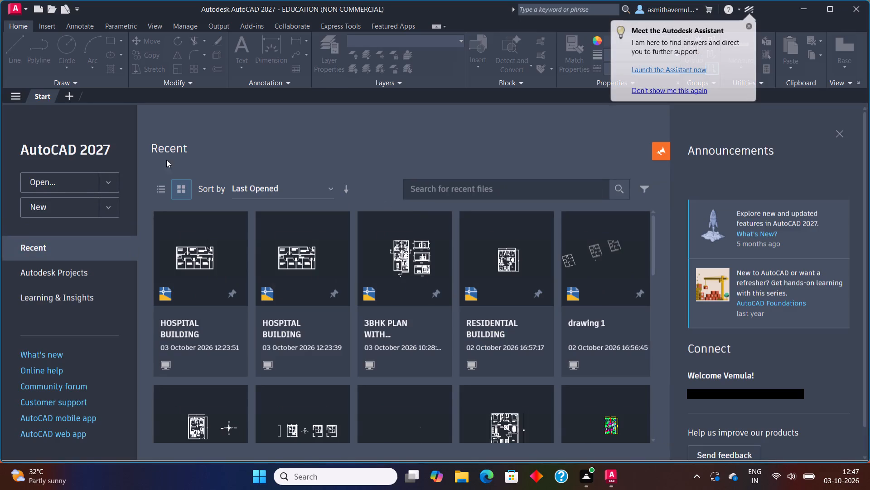
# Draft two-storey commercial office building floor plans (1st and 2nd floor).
# Create a new blank drawing and dismiss the Autodesk Assistant tip and the Windows Firewall notification.
pyautogui.click(72, 205)
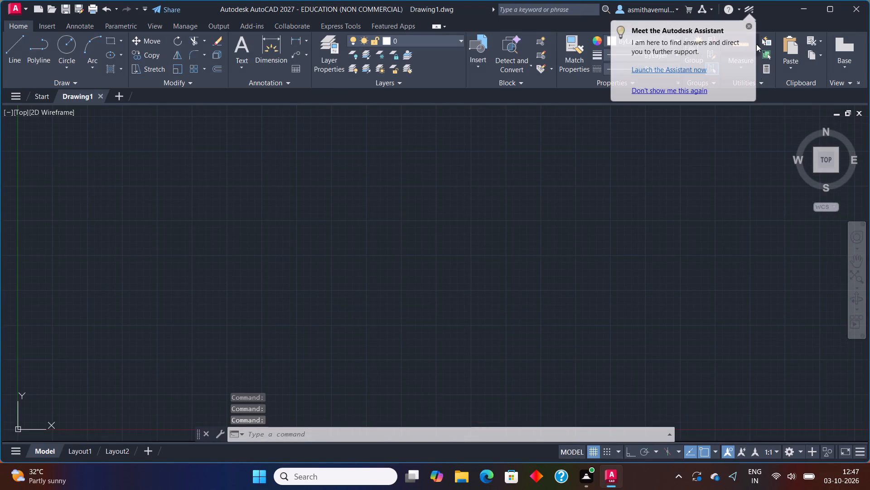
pyautogui.click(749, 23)
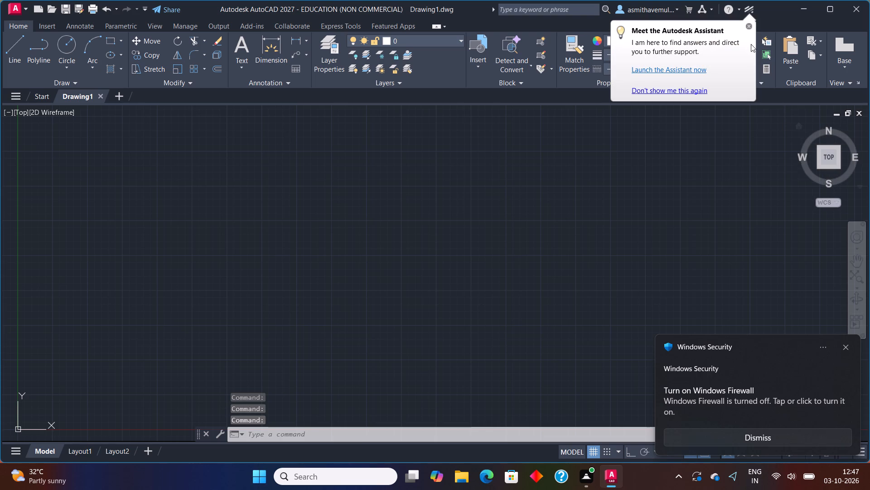
pyautogui.click(748, 23)
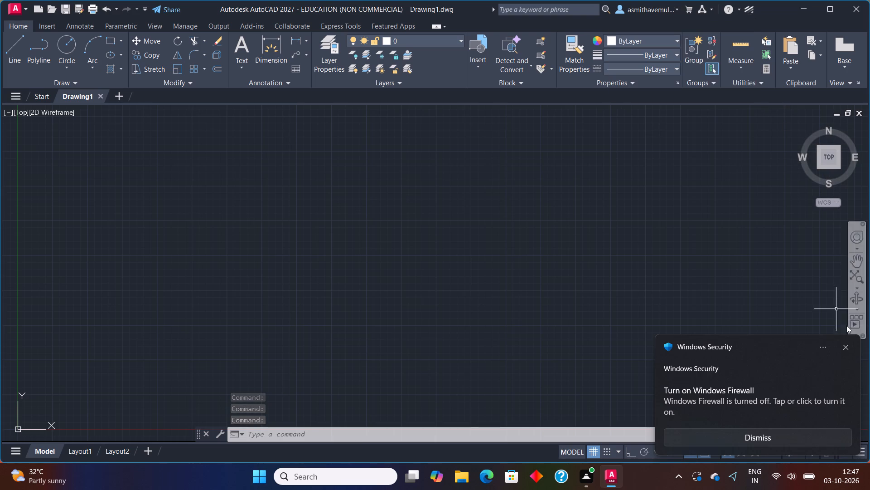
pyautogui.click(844, 348)
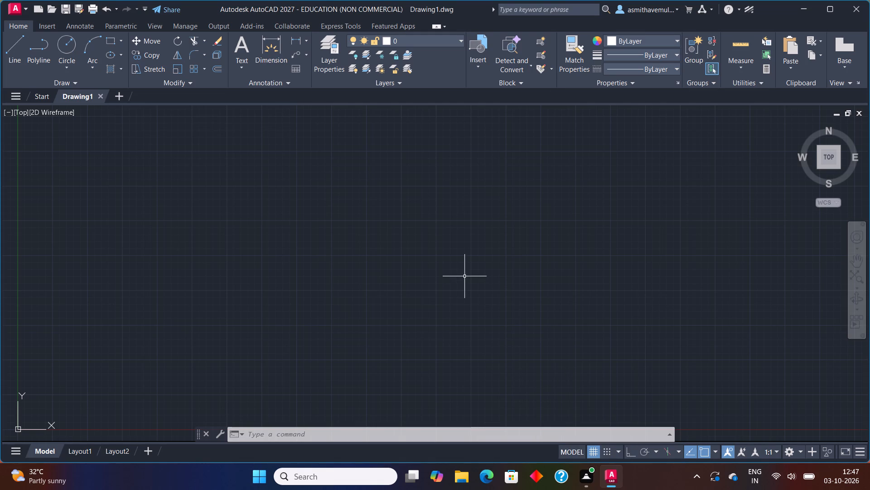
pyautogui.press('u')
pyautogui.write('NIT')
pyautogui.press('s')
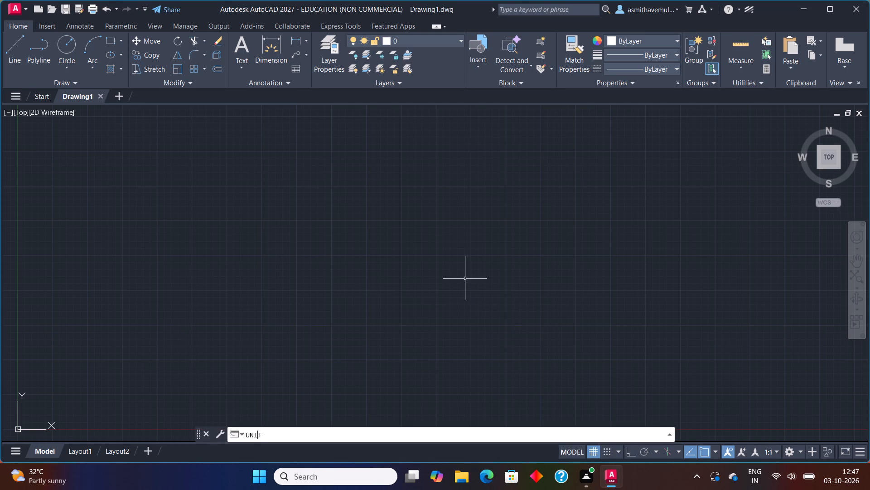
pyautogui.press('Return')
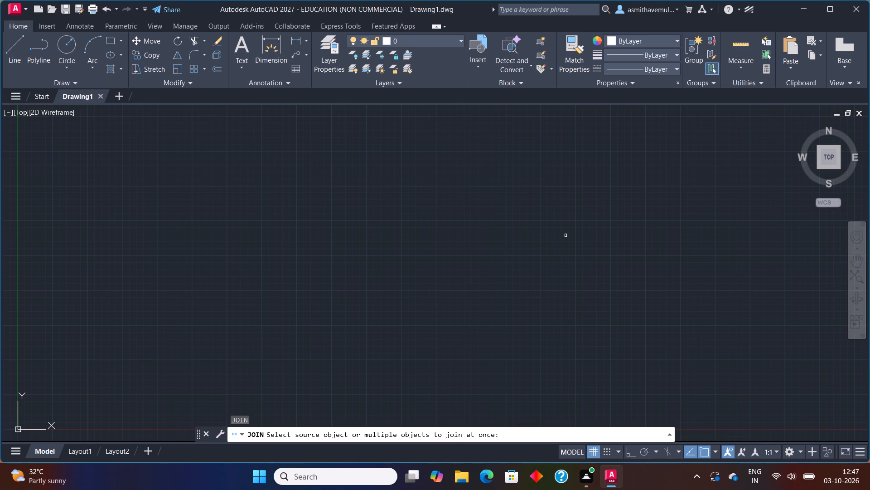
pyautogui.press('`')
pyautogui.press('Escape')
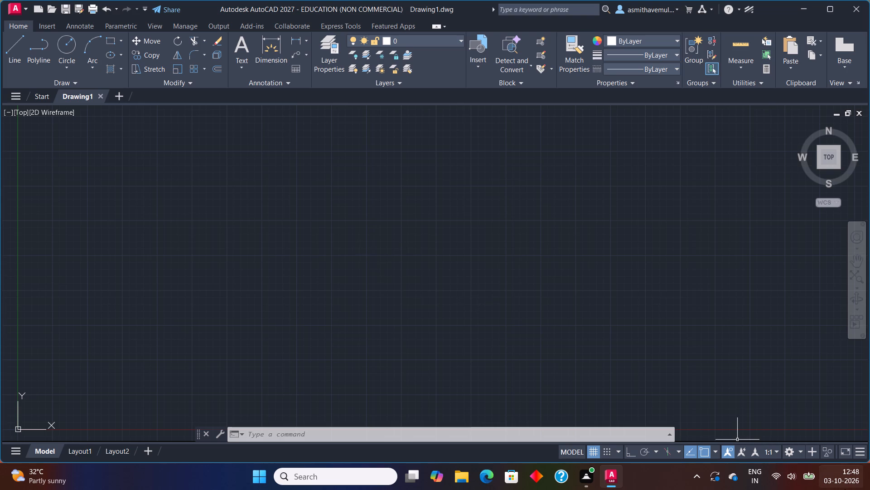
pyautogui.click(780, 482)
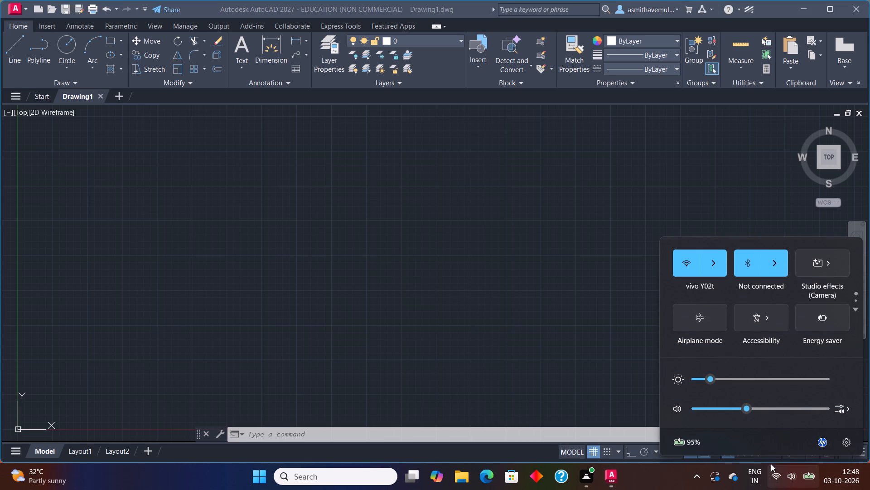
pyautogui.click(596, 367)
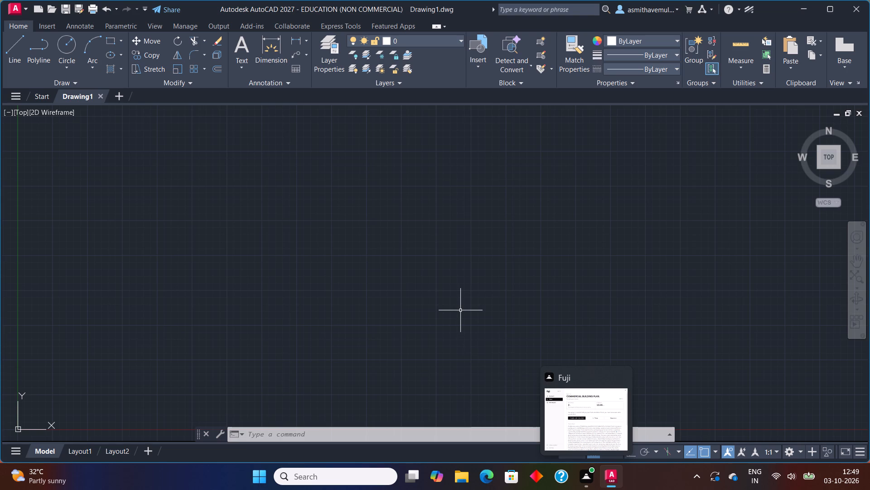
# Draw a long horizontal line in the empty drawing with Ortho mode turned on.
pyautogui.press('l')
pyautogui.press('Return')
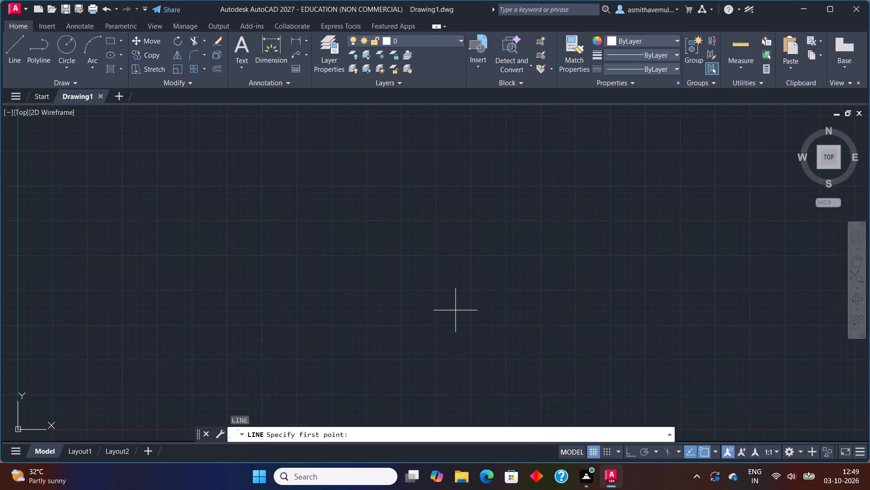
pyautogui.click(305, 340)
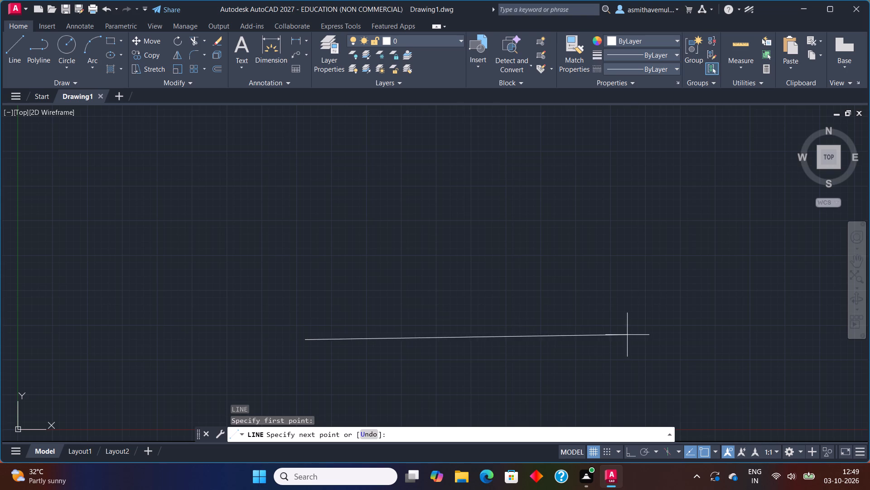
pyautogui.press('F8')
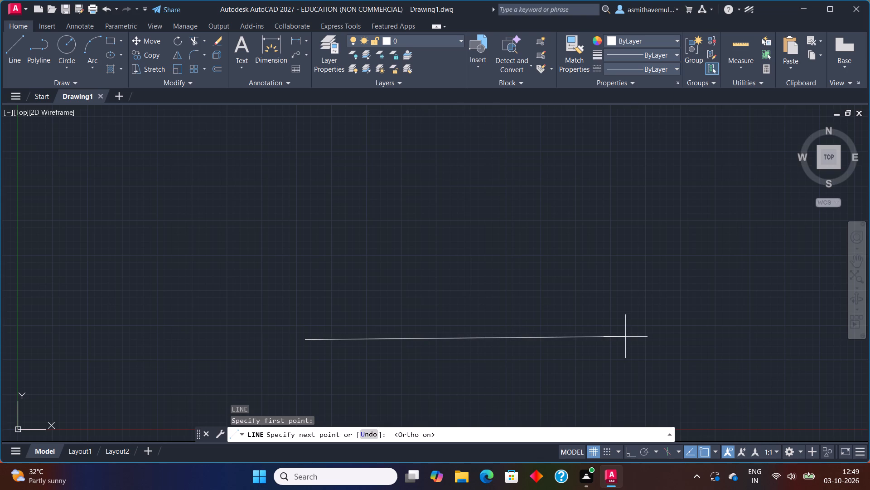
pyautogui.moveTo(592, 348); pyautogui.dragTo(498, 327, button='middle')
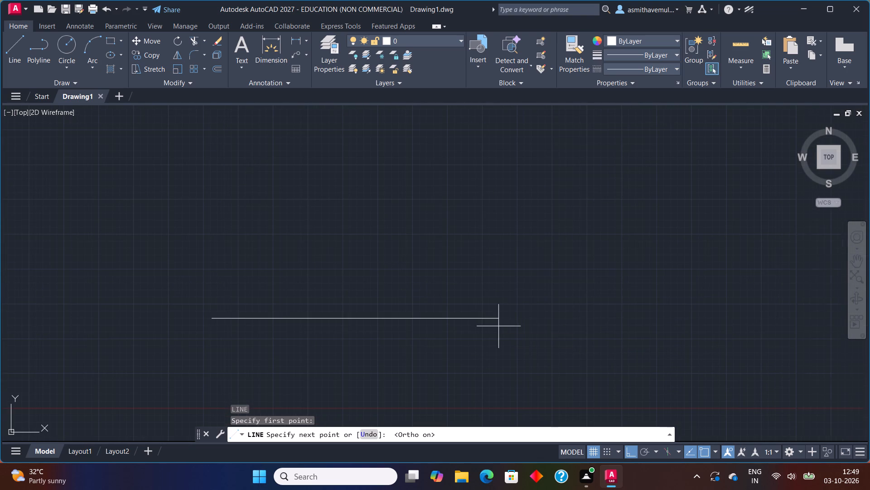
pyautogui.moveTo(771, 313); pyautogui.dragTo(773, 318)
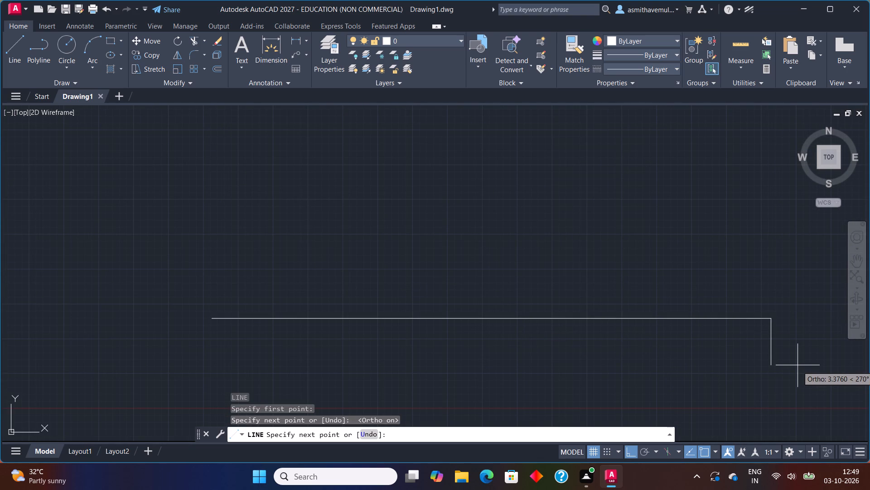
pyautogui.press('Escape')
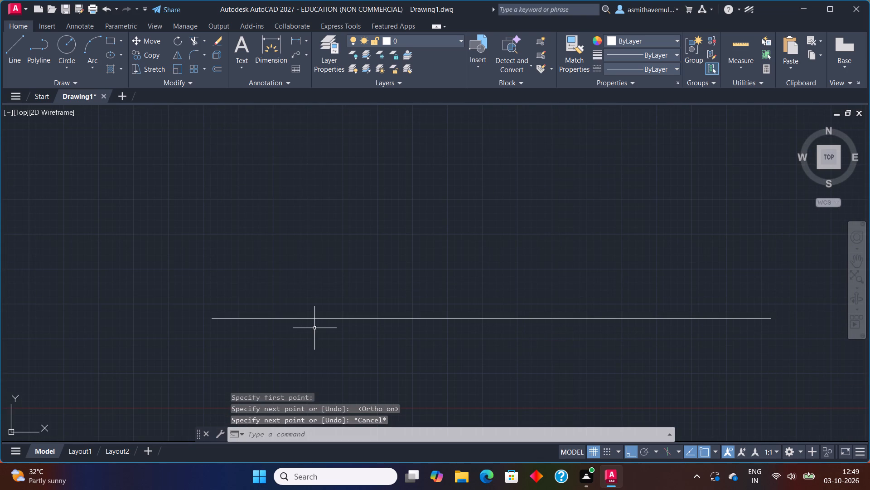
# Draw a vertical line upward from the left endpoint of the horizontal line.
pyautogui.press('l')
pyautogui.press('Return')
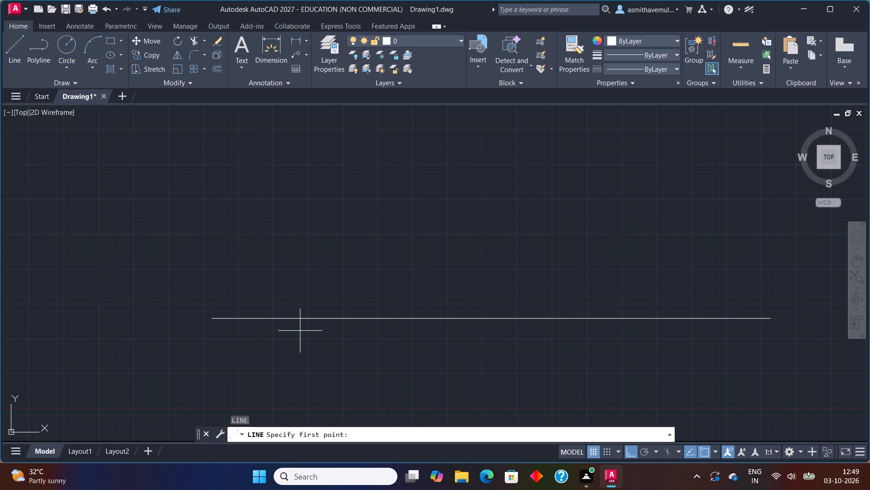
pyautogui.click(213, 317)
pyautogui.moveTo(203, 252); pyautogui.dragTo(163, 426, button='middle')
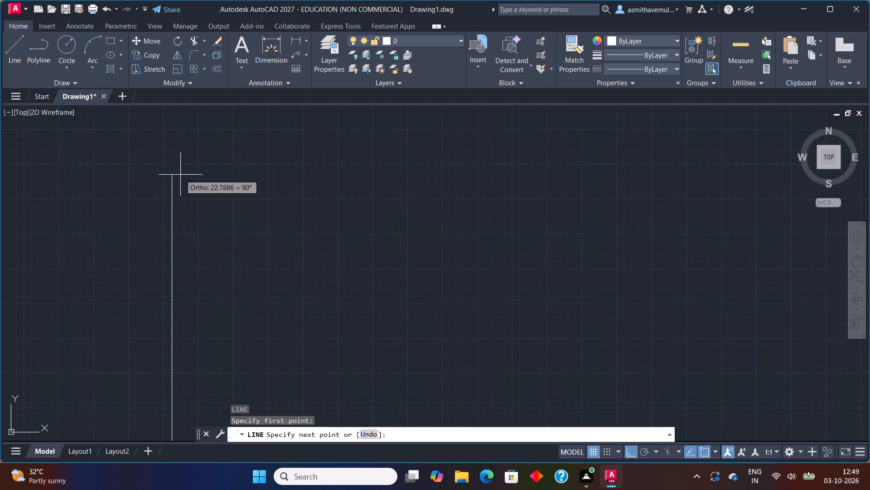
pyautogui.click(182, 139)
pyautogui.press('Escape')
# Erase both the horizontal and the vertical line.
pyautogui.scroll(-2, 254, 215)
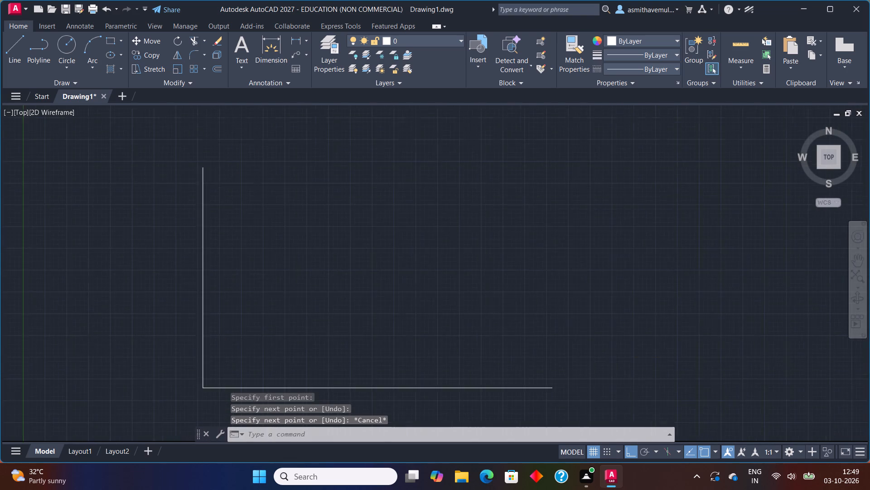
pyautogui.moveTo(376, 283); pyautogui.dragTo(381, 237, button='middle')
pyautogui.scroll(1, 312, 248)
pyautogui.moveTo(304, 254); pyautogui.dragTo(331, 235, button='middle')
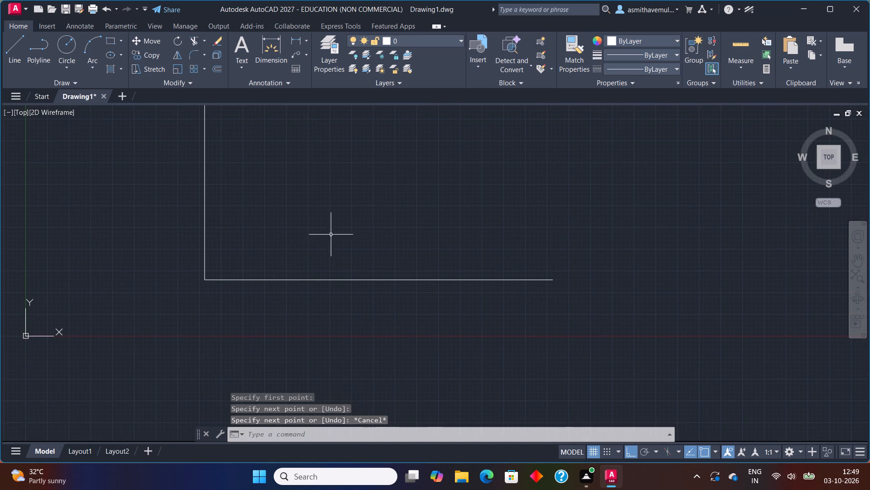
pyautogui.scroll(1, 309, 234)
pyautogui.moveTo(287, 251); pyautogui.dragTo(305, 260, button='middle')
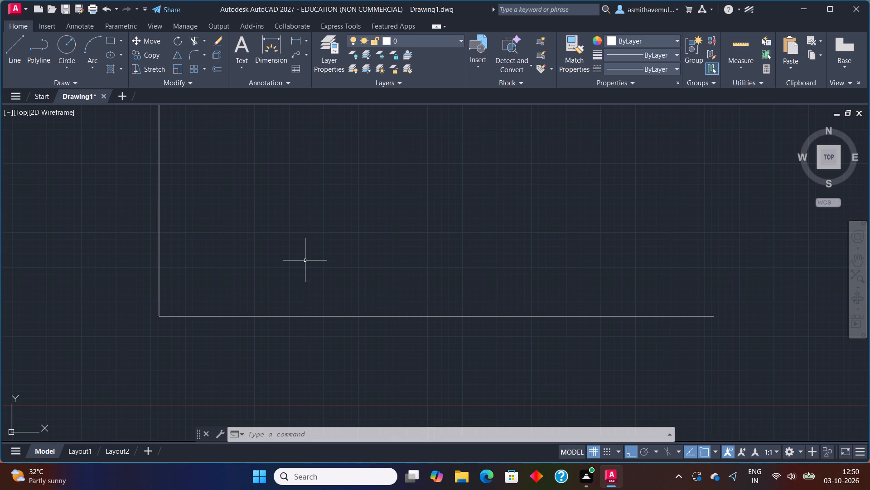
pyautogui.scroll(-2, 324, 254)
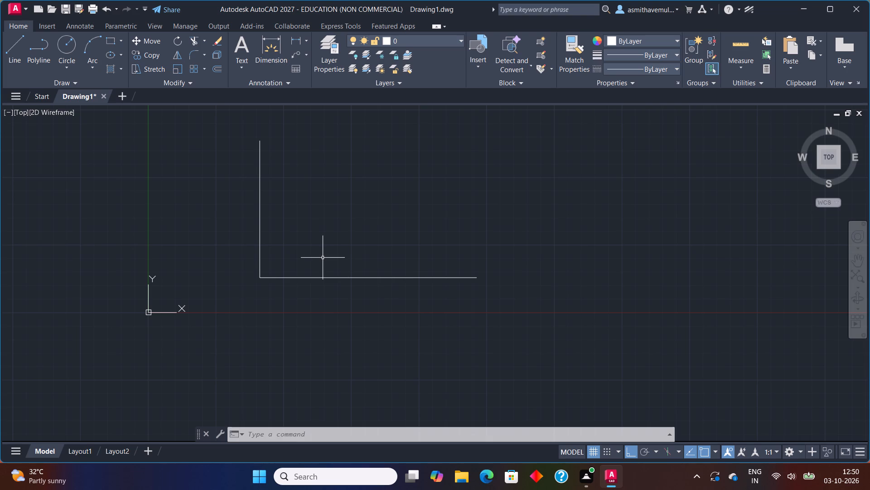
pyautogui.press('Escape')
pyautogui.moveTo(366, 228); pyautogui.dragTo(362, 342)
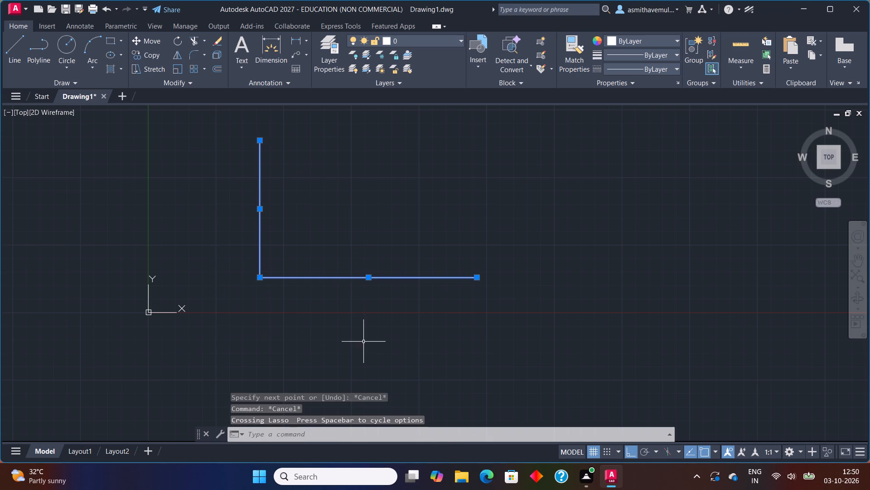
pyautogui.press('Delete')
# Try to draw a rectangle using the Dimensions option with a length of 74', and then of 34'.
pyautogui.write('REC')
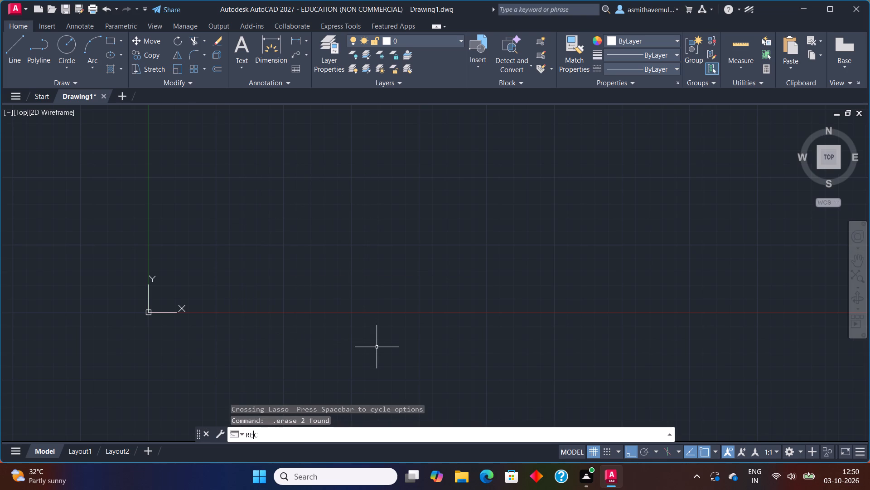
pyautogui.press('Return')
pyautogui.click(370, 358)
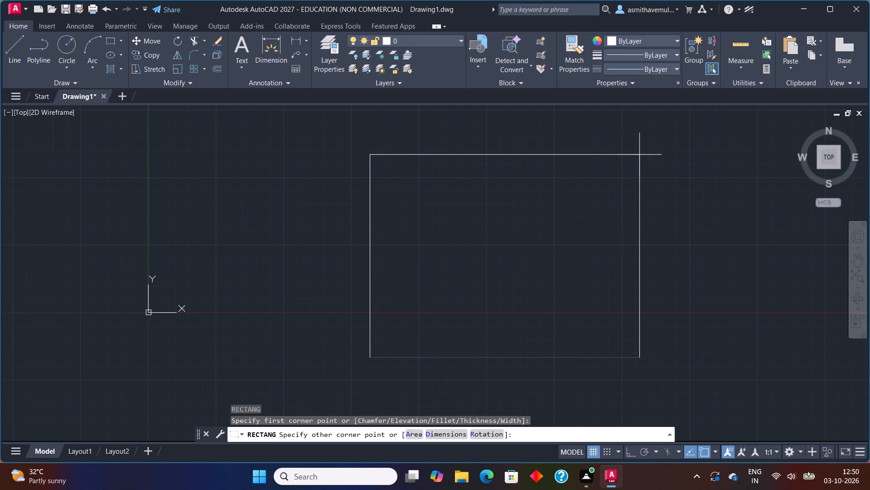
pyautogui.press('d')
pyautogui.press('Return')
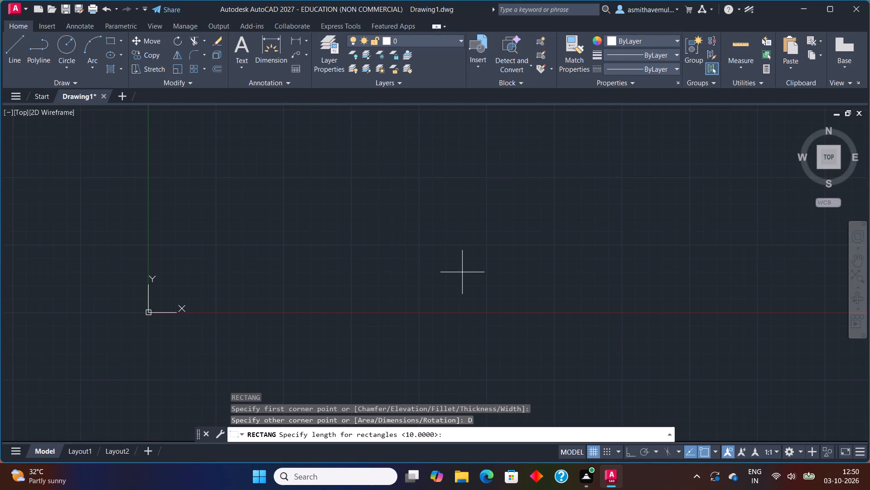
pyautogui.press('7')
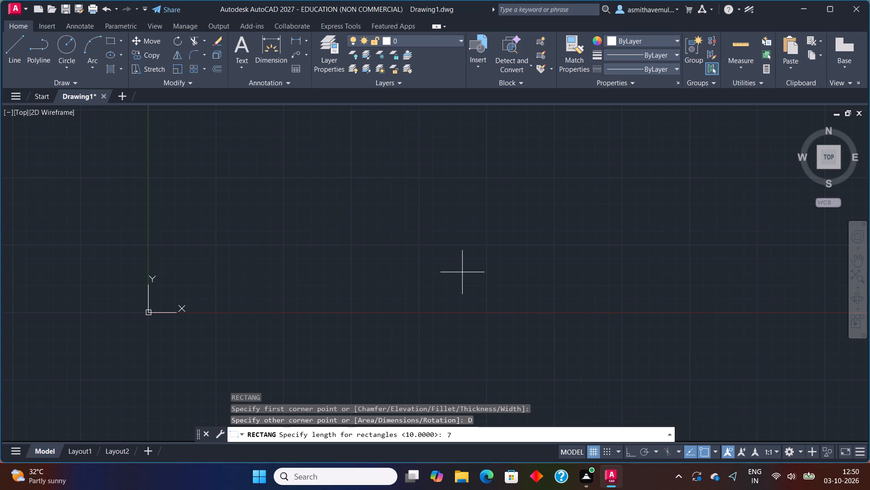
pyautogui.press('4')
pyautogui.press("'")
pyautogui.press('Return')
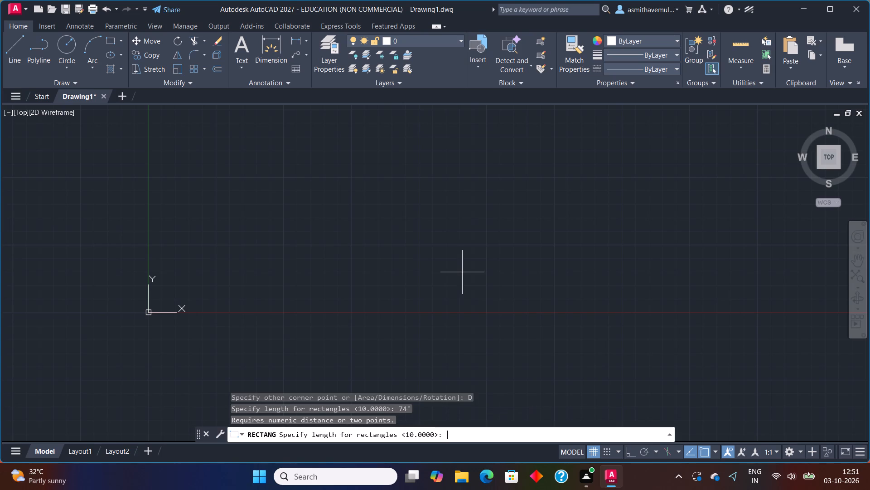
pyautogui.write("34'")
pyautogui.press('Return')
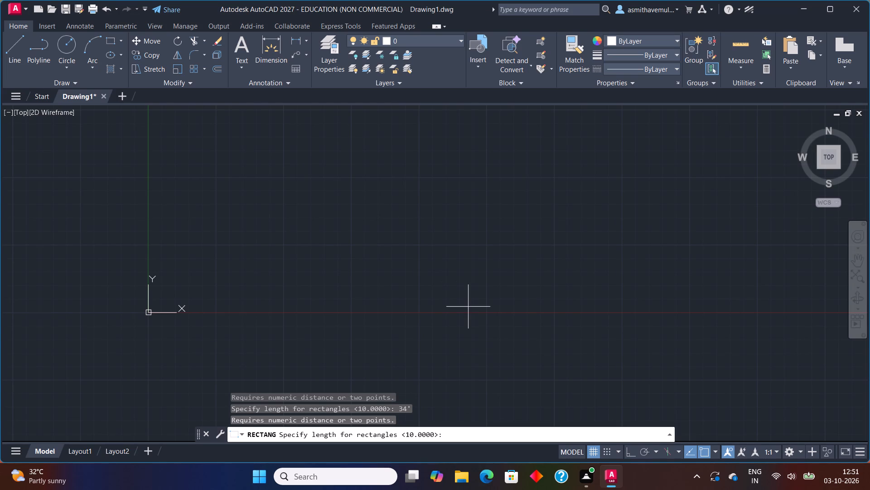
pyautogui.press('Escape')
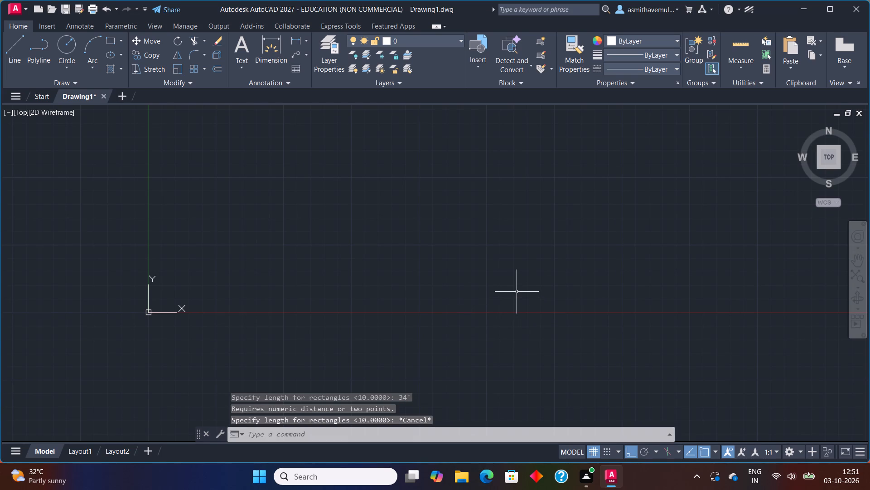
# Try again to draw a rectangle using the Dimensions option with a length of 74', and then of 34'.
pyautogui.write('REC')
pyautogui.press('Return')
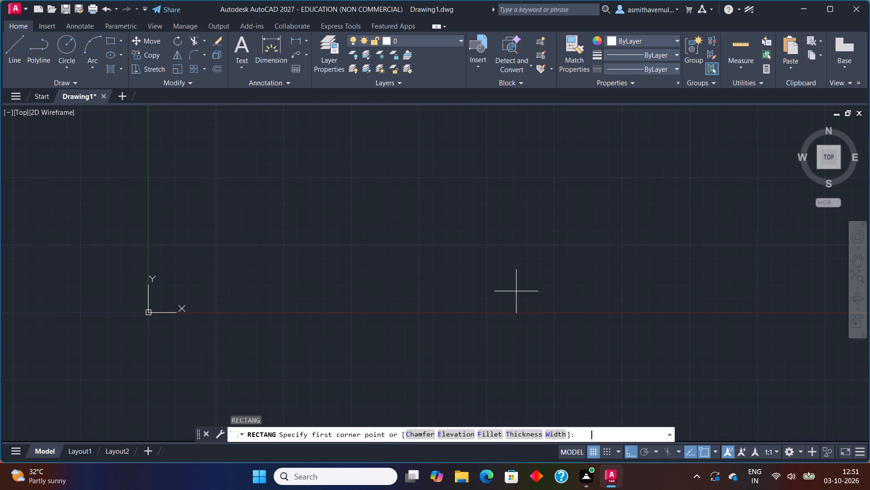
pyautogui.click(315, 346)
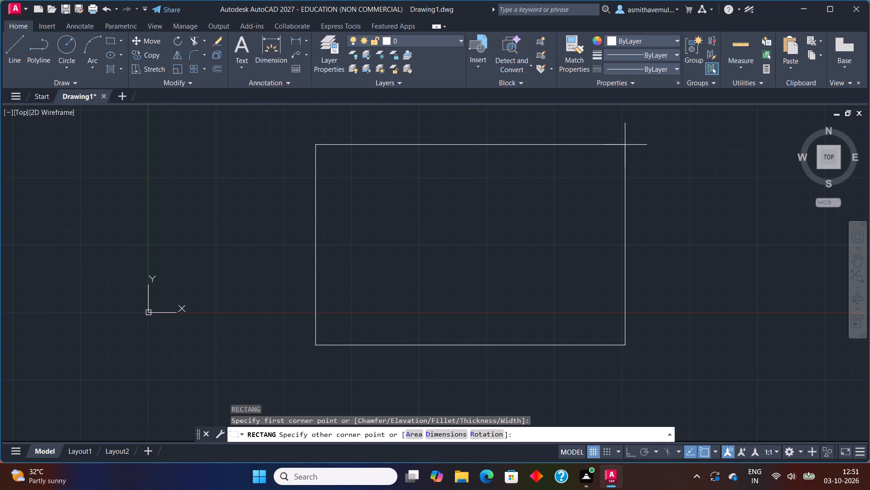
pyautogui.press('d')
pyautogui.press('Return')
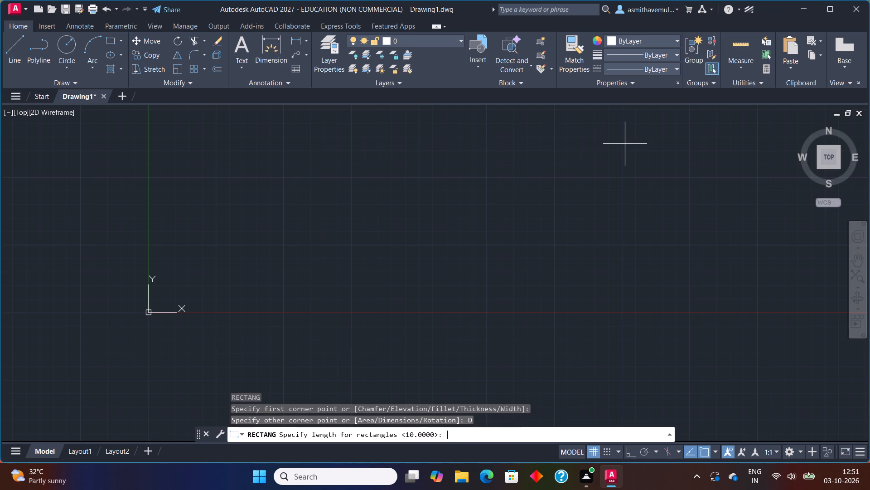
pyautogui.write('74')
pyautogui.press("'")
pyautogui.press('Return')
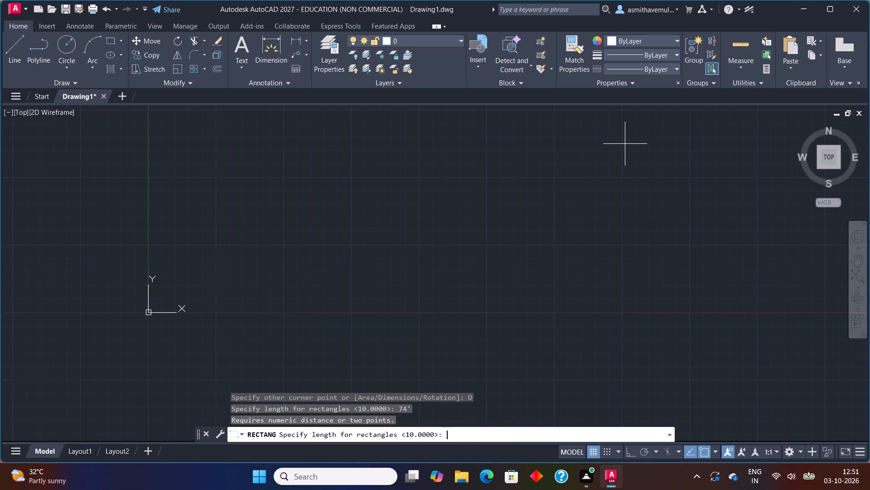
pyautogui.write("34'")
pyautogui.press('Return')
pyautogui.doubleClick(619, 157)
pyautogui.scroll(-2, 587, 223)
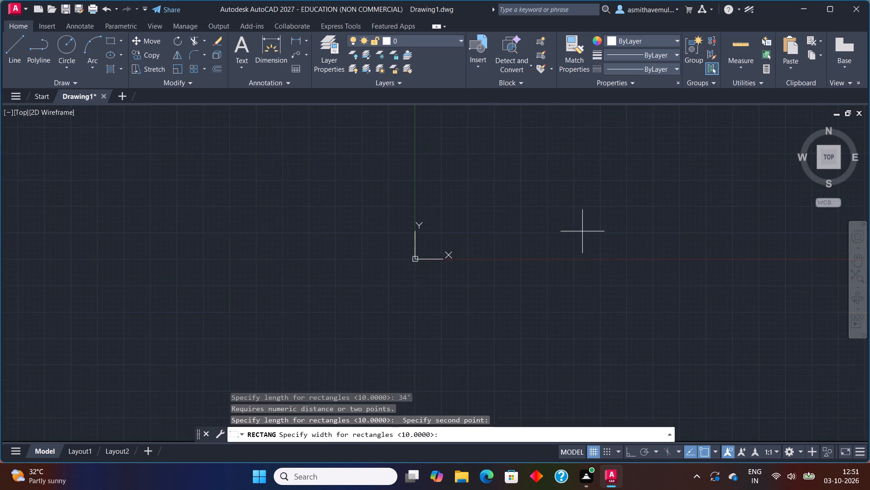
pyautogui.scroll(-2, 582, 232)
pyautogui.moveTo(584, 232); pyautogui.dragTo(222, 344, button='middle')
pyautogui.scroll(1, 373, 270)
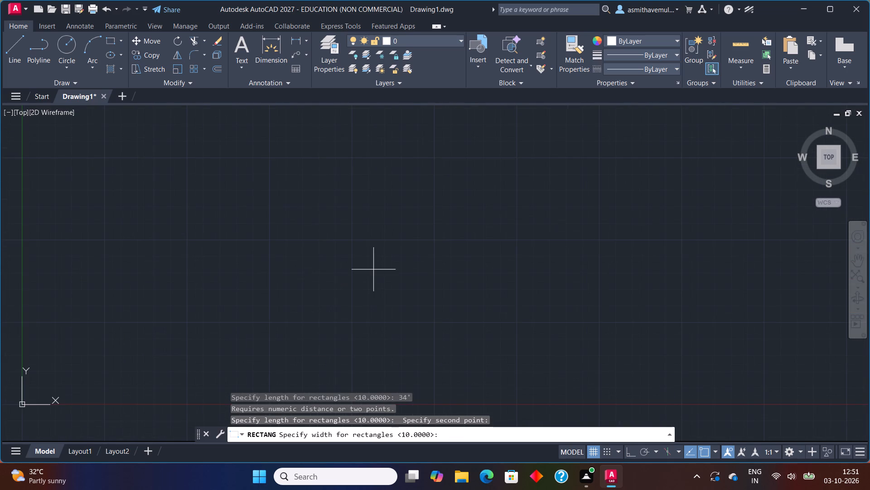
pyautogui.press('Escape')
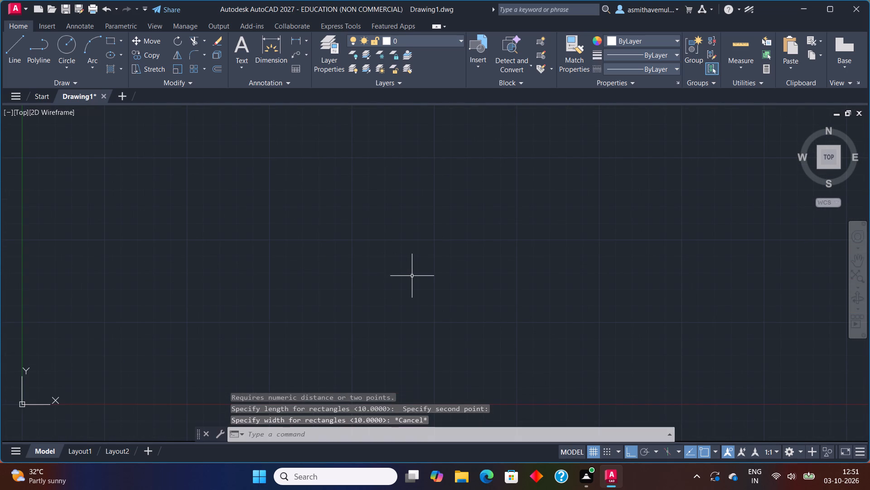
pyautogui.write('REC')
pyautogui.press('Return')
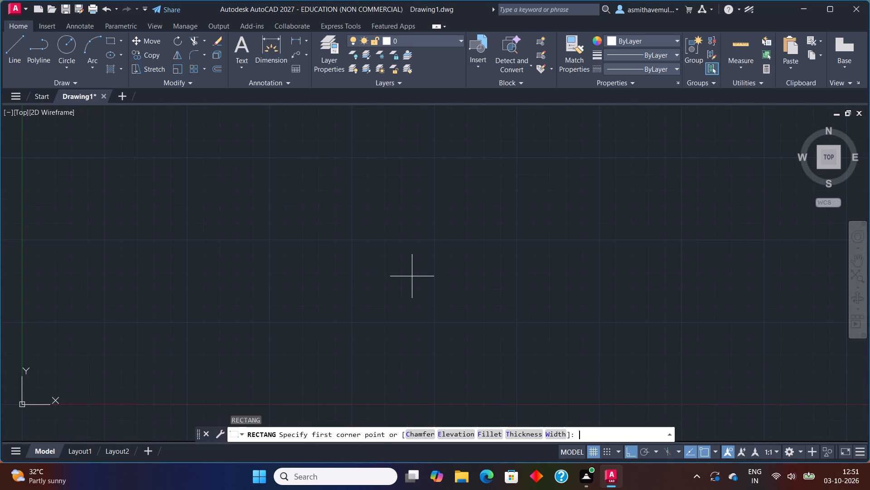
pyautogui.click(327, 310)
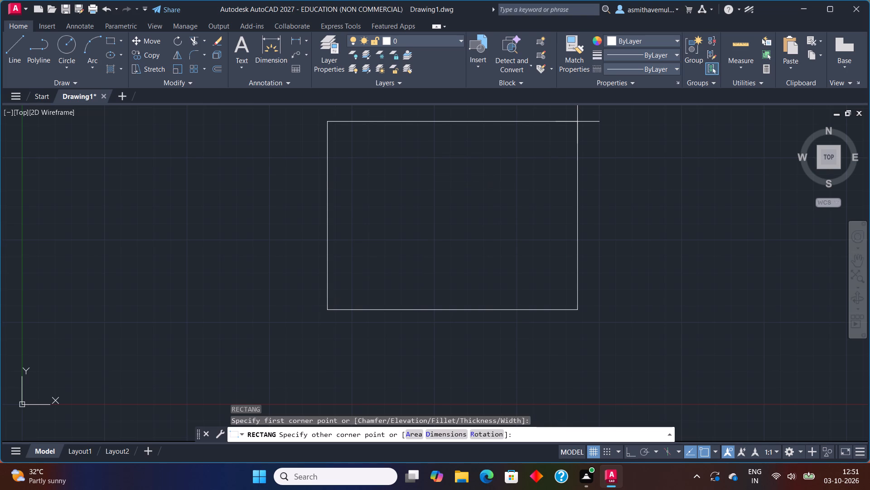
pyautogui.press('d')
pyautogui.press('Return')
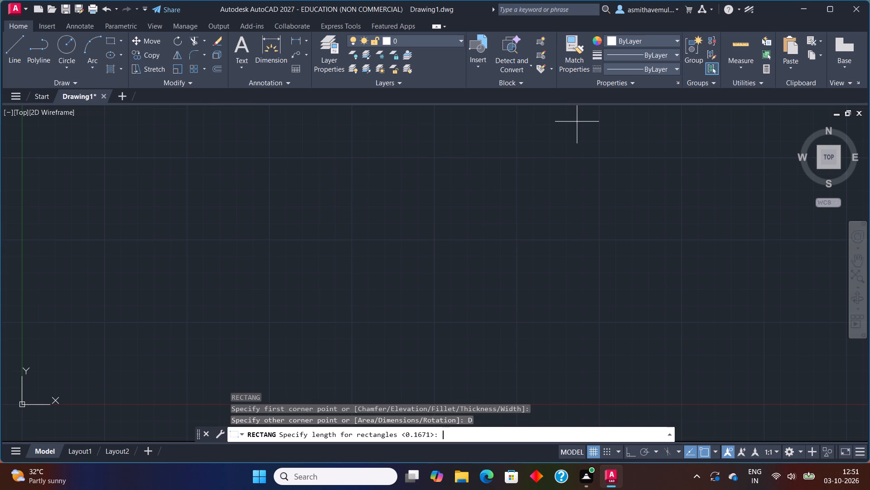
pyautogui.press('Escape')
# Configure the drawing units to Engineering length type with a precision of 0'-0.0".
pyautogui.write('UNITS')
pyautogui.press('Return')
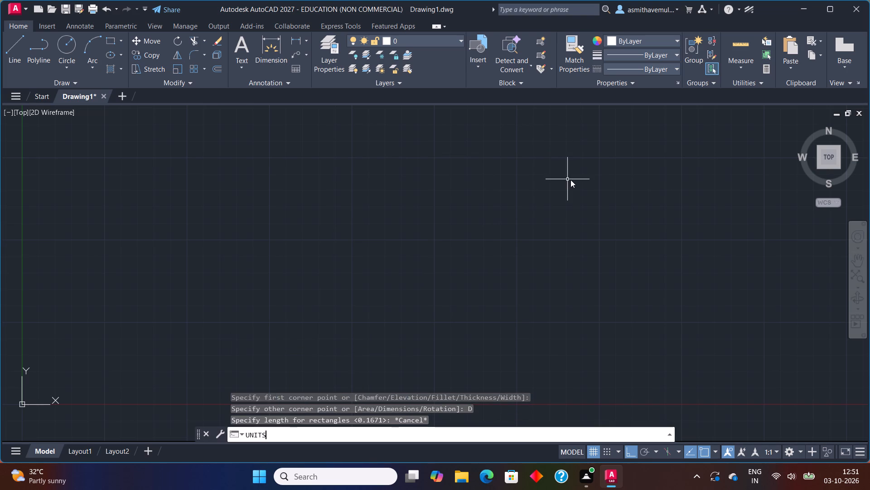
pyautogui.click(399, 155)
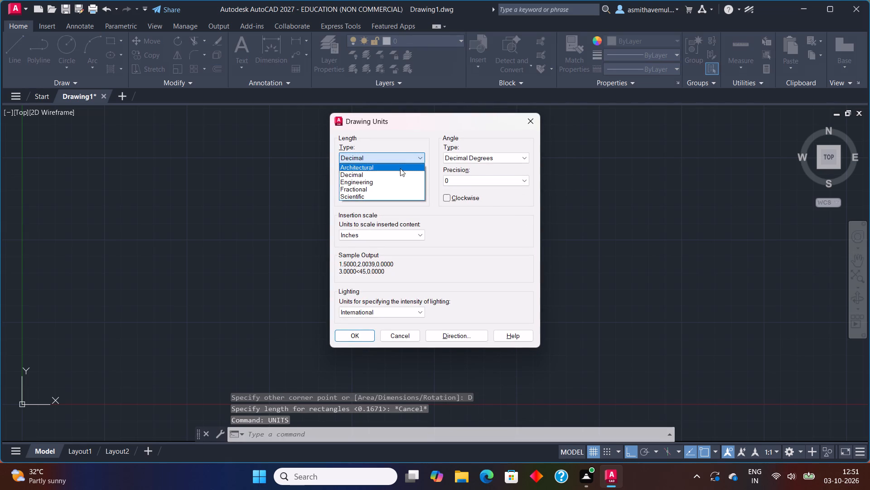
pyautogui.click(400, 181)
pyautogui.click(401, 176)
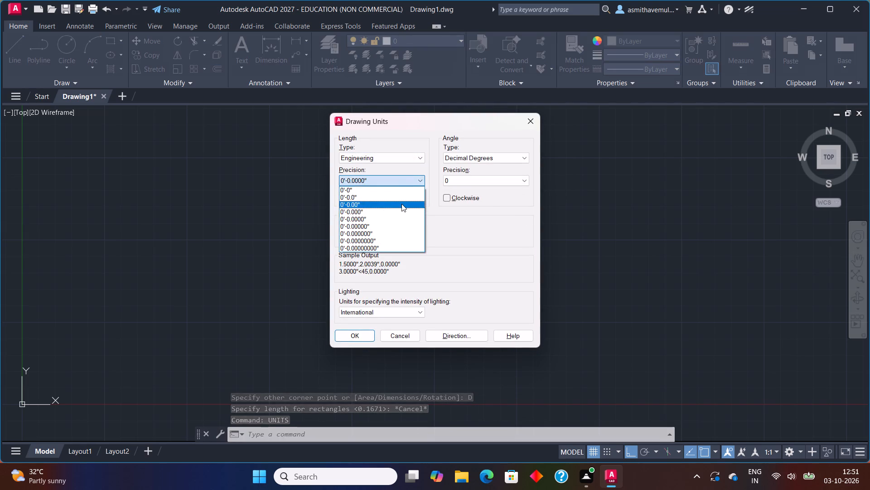
pyautogui.click(401, 197)
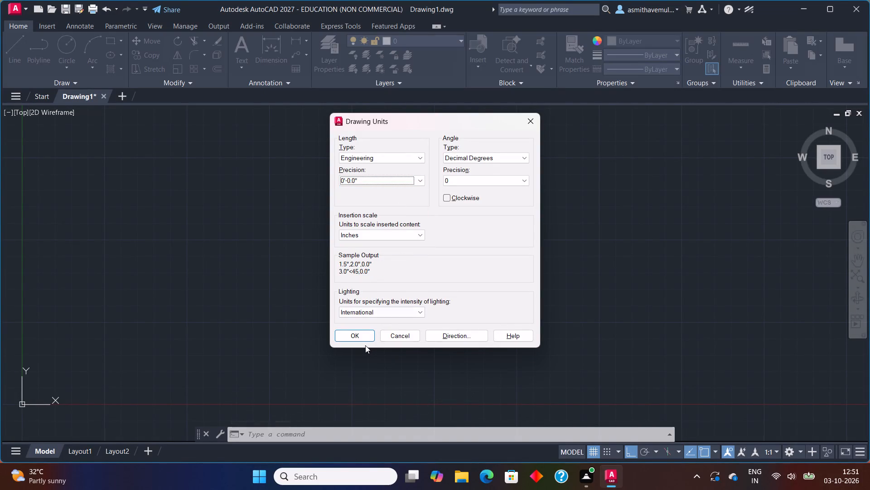
pyautogui.click(361, 337)
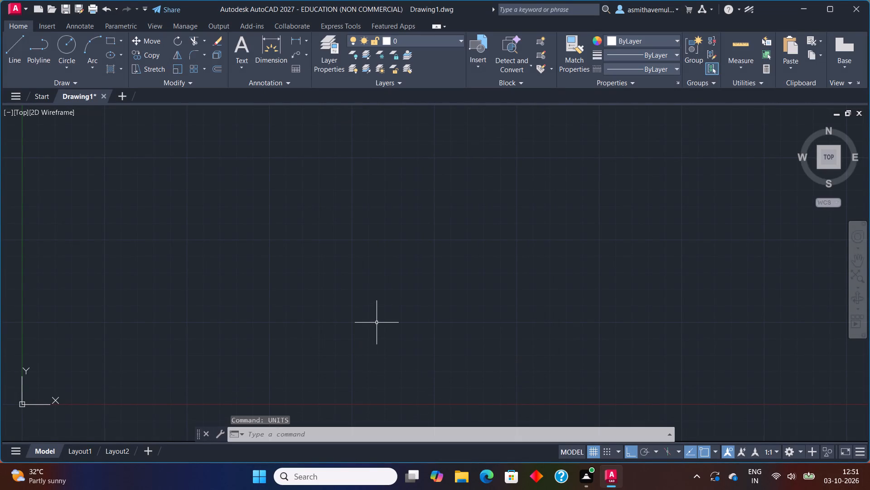
# Modify the Standard dimension style, setting its text height to 1'.
pyautogui.press('d')
pyautogui.press('Return')
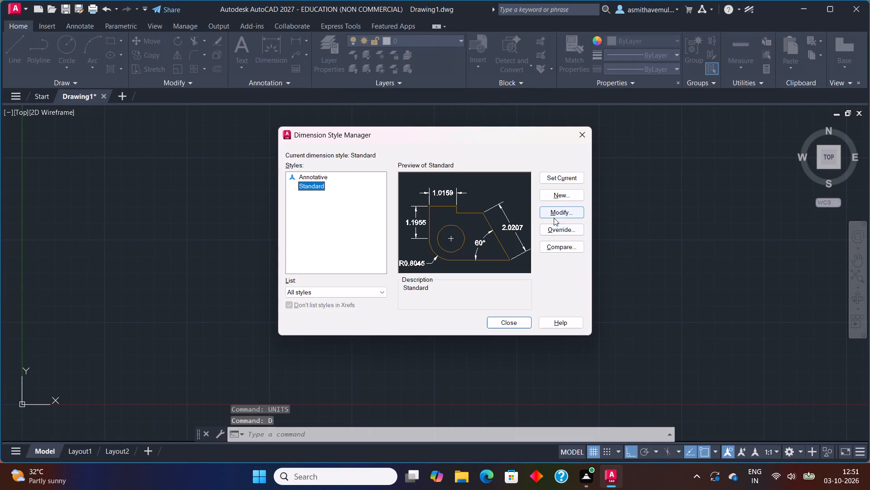
pyautogui.click(557, 214)
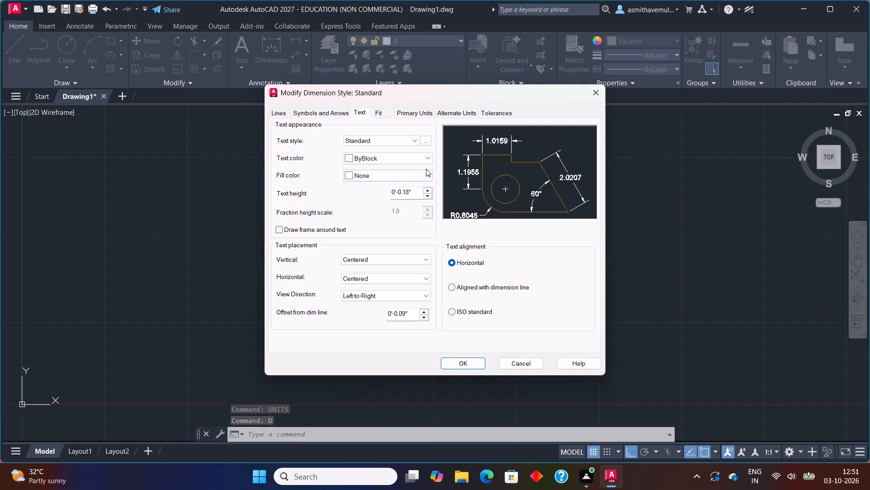
pyautogui.click(417, 190)
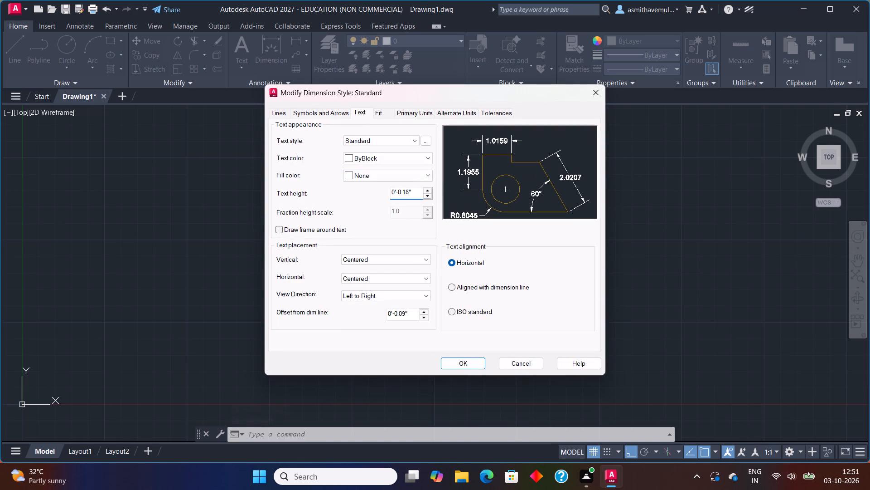
pyautogui.press('BackSpace')
pyautogui.press('BackSpace')
pyautogui.press('BackSpace')
pyautogui.press('BackSpace')
pyautogui.press('BackSpace')
pyautogui.press('BackSpace')
pyautogui.press('BackSpace')
pyautogui.press('BackSpace')
pyautogui.press('BackSpace')
pyautogui.press('BackSpace')
pyautogui.press('BackSpace')
pyautogui.press('BackSpace')
pyautogui.press('BackSpace')
pyautogui.press('BackSpace')
pyautogui.press('BackSpace')
pyautogui.press('BackSpace')
pyautogui.press('BackSpace')
pyautogui.write("1'")
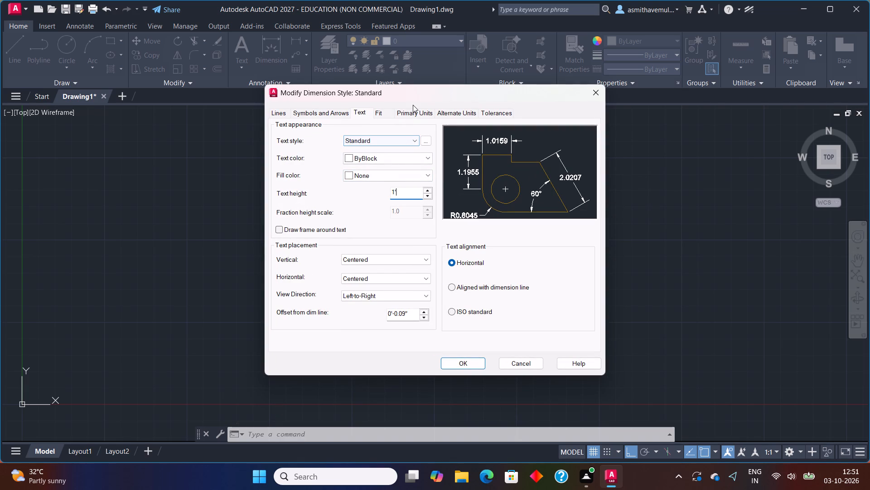
# Set the dimension style's primary units to Engineering format with a precision of 0'-0.0".
pyautogui.click(413, 108)
pyautogui.click(413, 108)
pyautogui.click(413, 111)
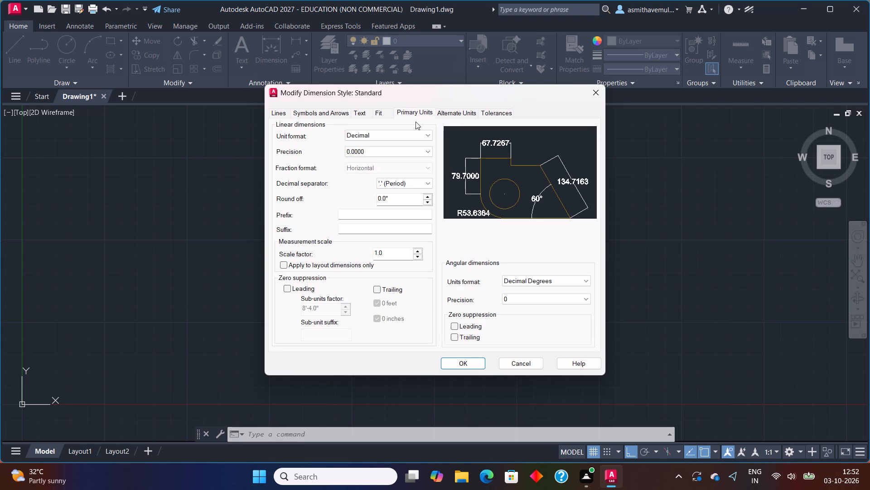
pyautogui.click(398, 139)
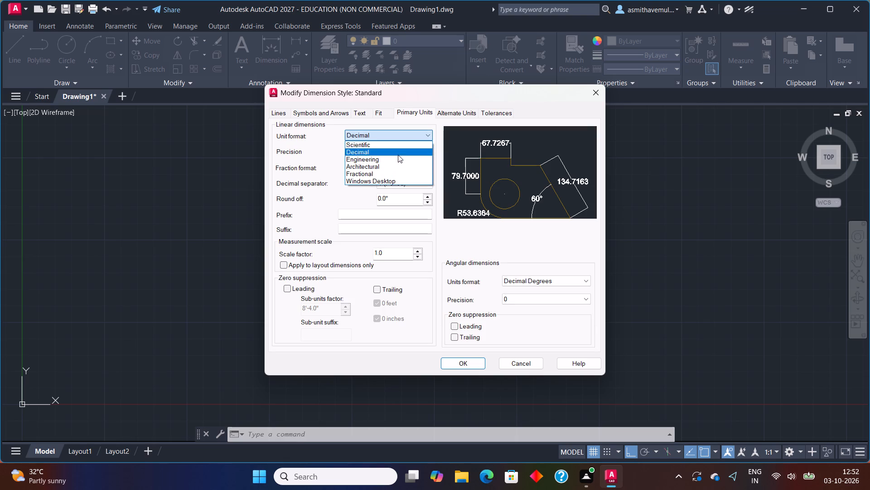
pyautogui.click(398, 159)
pyautogui.click(399, 152)
pyautogui.click(399, 167)
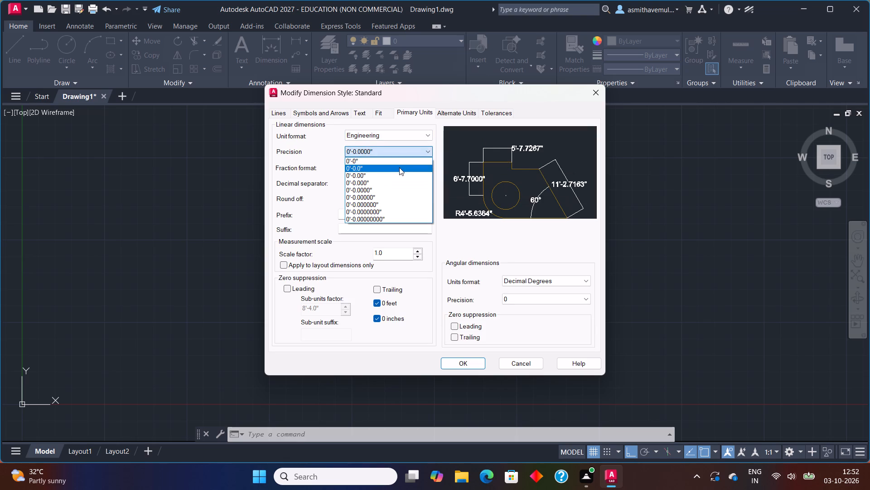
# Set the dimension style's text alignment to Aligned with dimension line and accept the style changes.
pyautogui.click(356, 114)
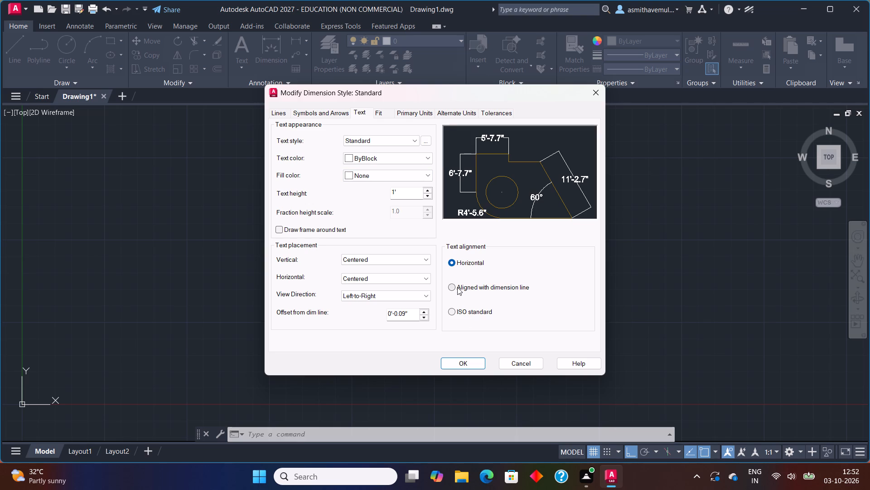
pyautogui.click(457, 287)
pyautogui.click(459, 367)
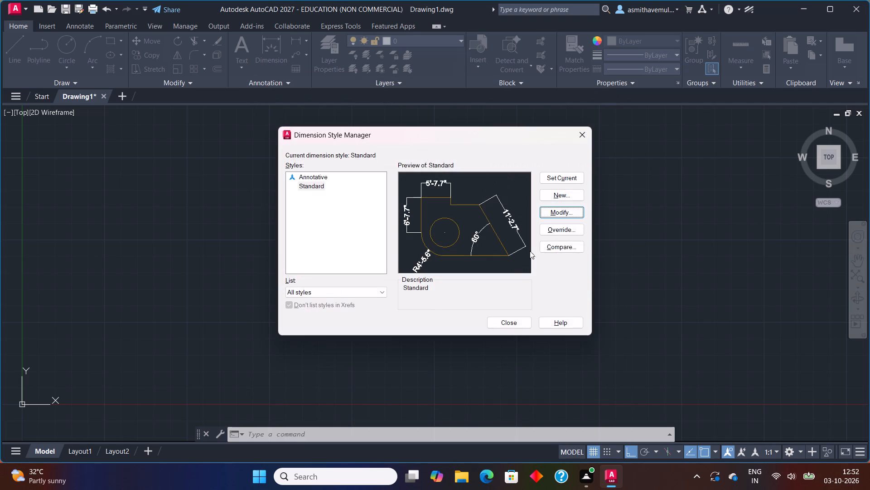
# Set the Standard dimension style as current and close the Dimension Style Manager.
pyautogui.click(555, 177)
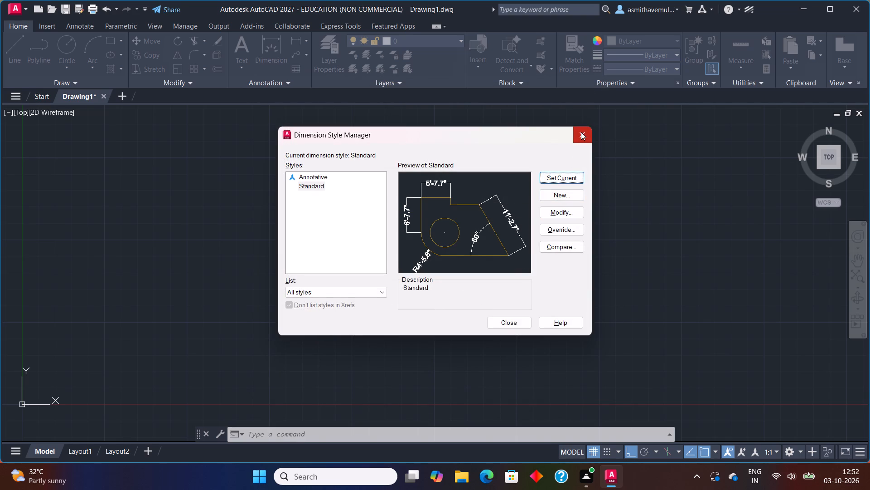
pyautogui.click(581, 132)
pyautogui.press('d')
pyautogui.press('Return')
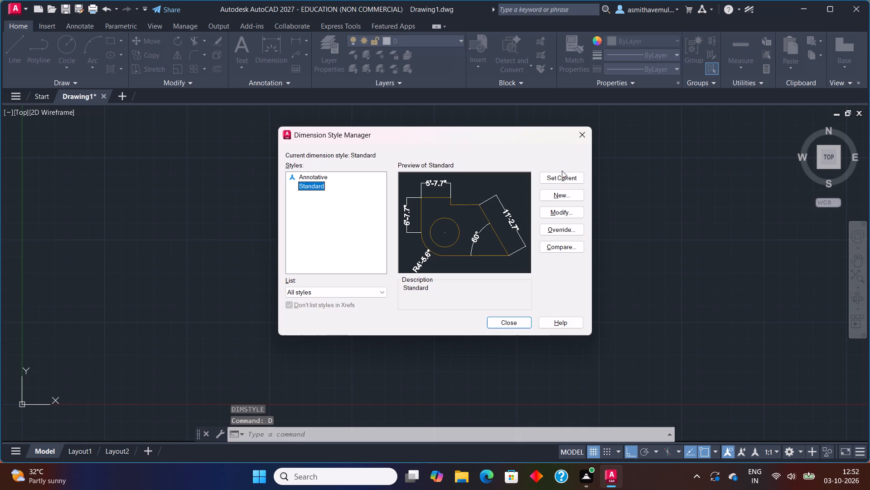
pyautogui.click(562, 176)
pyautogui.click(575, 138)
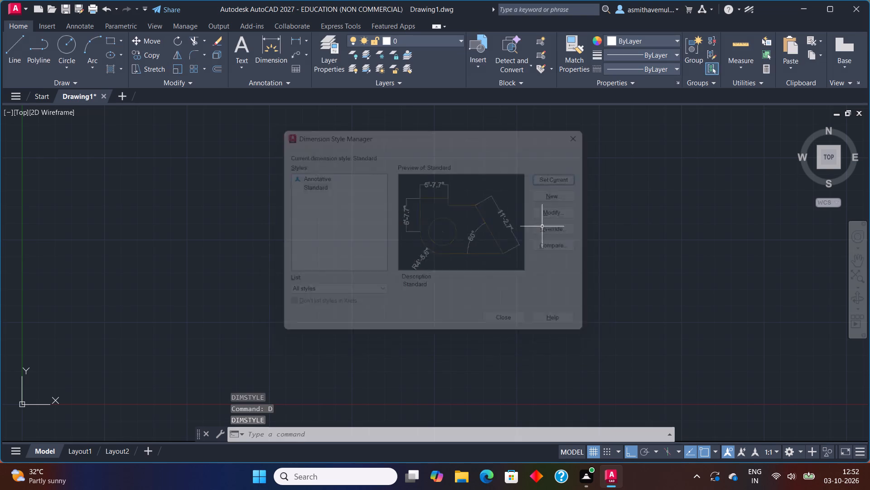
# Draw a rectangle 74' long and 34' wide, up and to the right of the origin, using the Dimensions option.
pyautogui.write('REC')
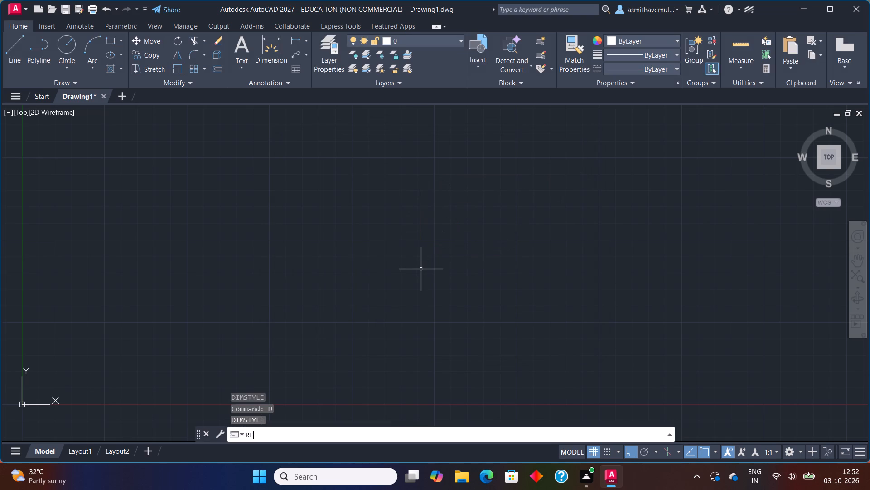
pyautogui.press('Return')
pyautogui.click(316, 360)
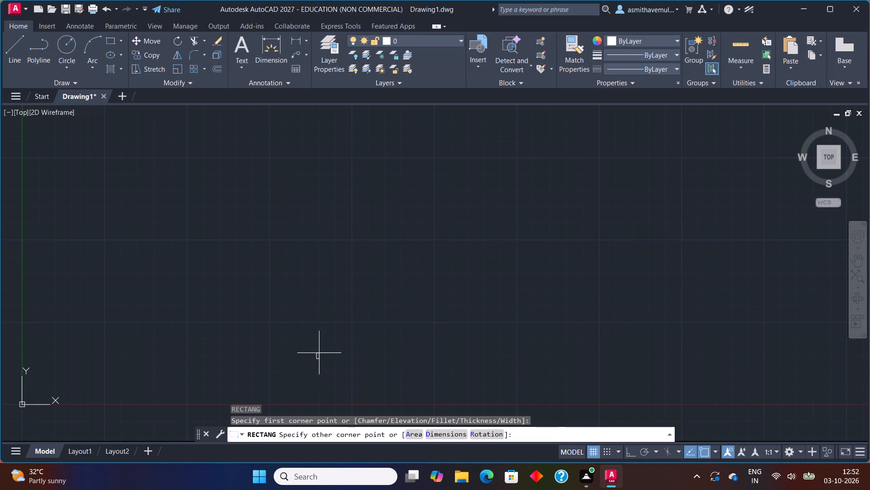
pyautogui.press('d')
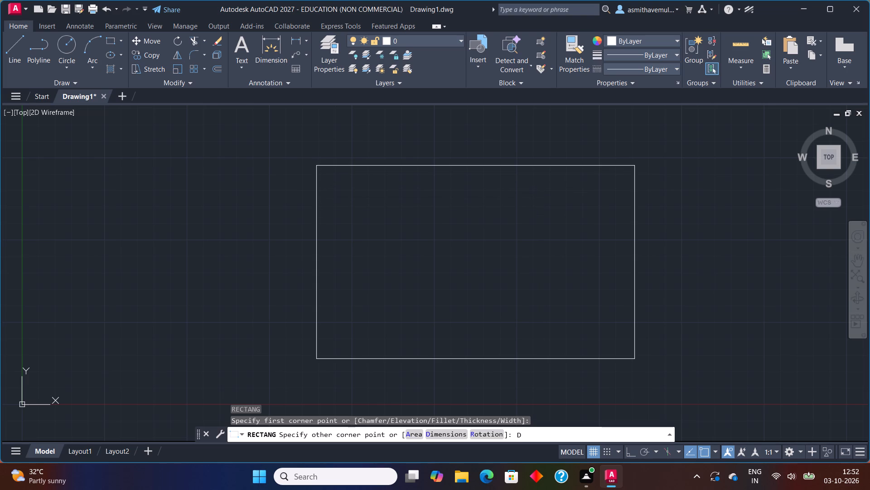
pyautogui.press('Return')
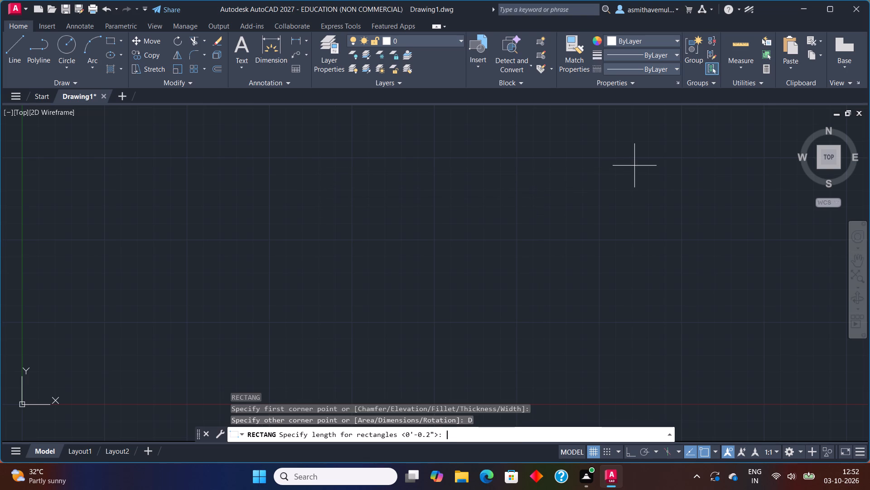
pyautogui.write("74'")
pyautogui.press('Return')
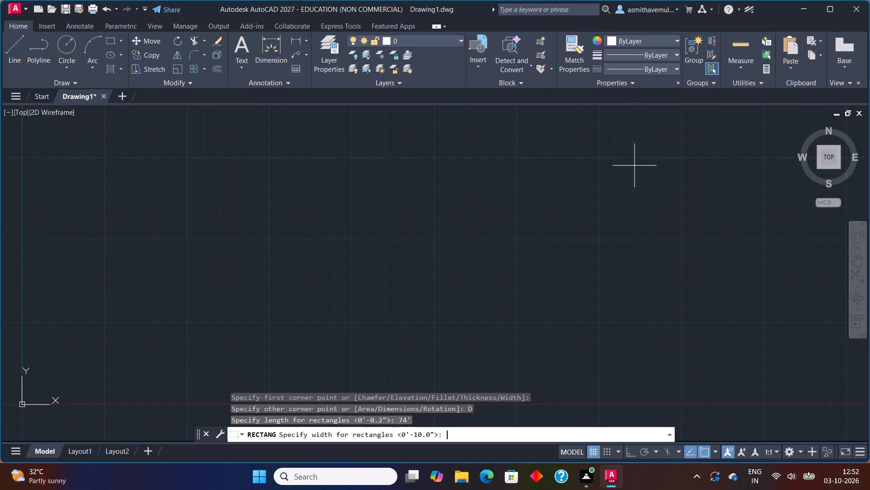
pyautogui.write("34'")
pyautogui.press('Return')
pyautogui.click(641, 175)
pyautogui.scroll(-2, 634, 186)
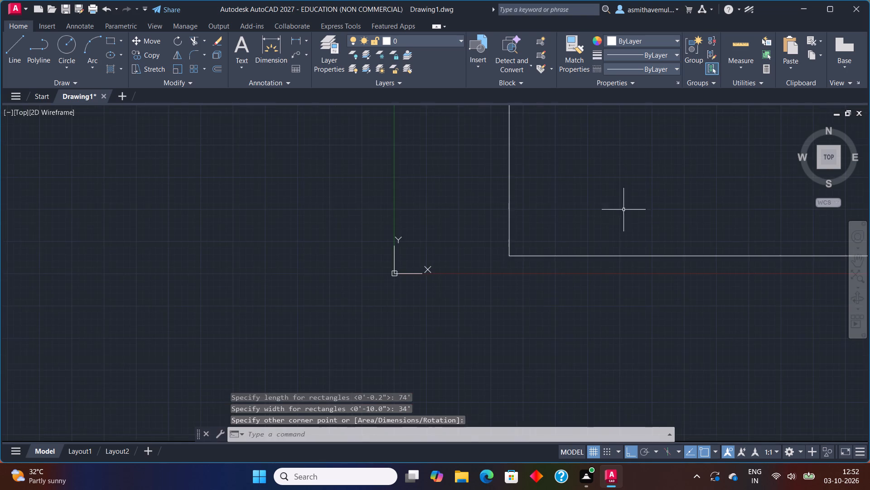
pyautogui.scroll(-1, 616, 224)
pyautogui.moveTo(628, 209); pyautogui.dragTo(482, 237, button='middle')
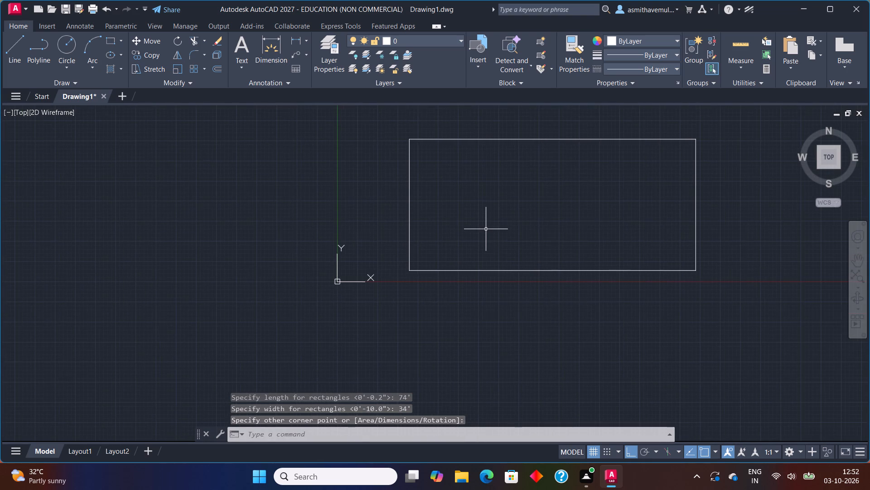
# Offset the rectangular outline 9" inward to form the outer wall thickness.
pyautogui.scroll(1, 487, 228)
pyautogui.moveTo(487, 228); pyautogui.dragTo(435, 242, button='middle')
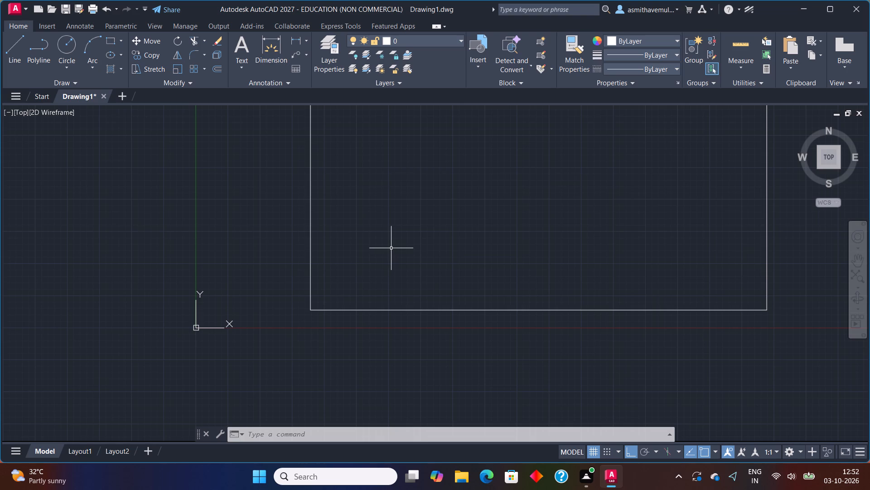
pyautogui.scroll(-1, 396, 263)
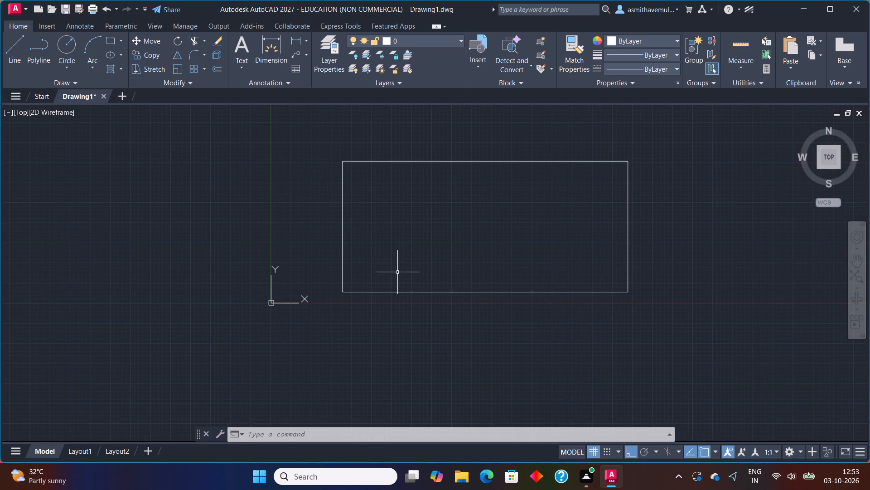
pyautogui.moveTo(403, 259); pyautogui.dragTo(353, 251, button='middle')
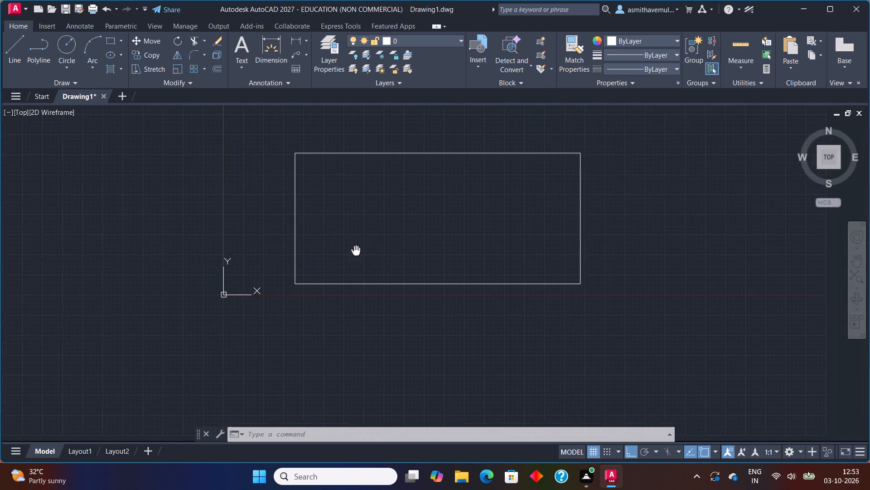
pyautogui.moveTo(353, 251); pyautogui.dragTo(336, 251, button='middle')
pyautogui.press('o')
pyautogui.press('Return')
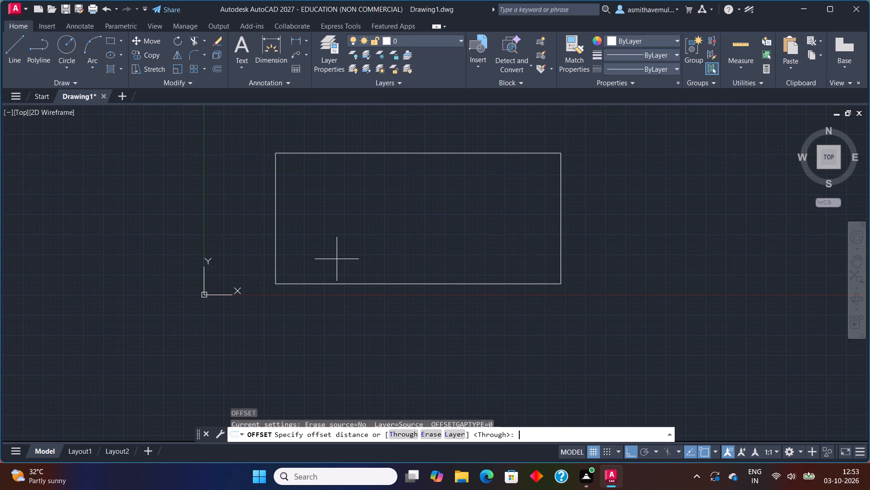
pyautogui.press('9')
pyautogui.hotkey('shift', '"')
pyautogui.press('Return')
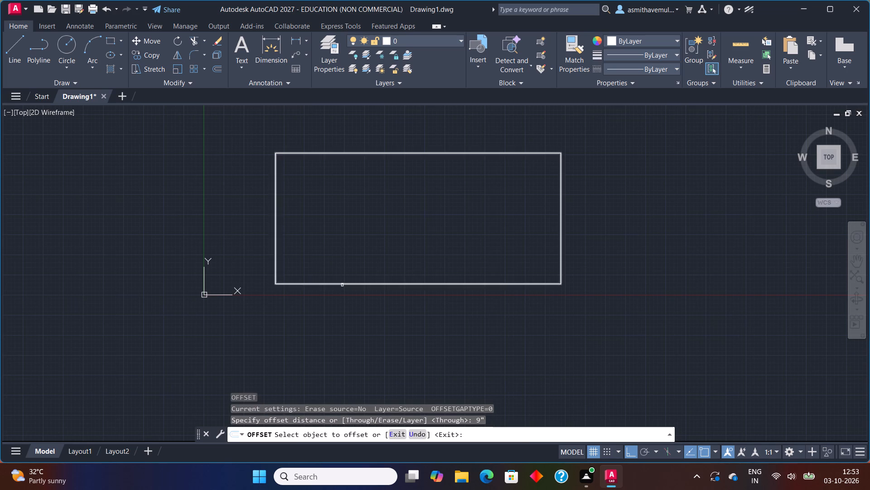
pyautogui.click(342, 285)
pyautogui.click(346, 265)
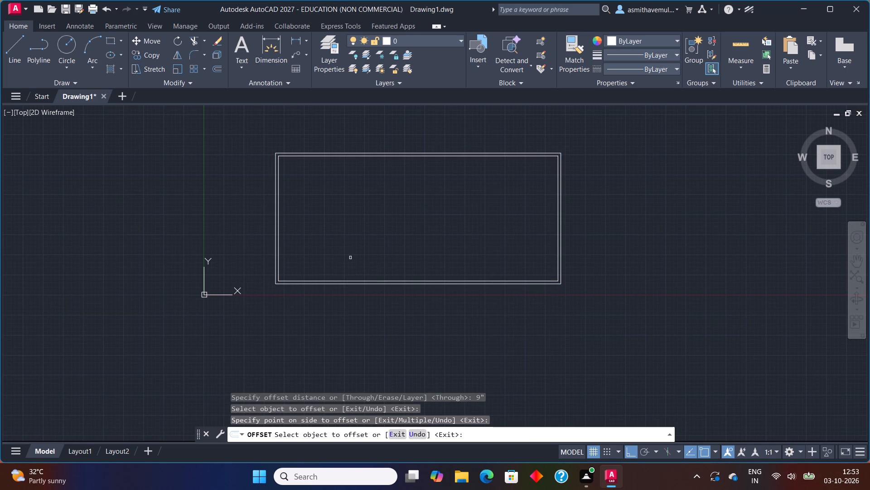
pyautogui.press('Escape')
# Explode the inner rectangle into separate lines.
pyautogui.scroll(1, 350, 258)
pyautogui.scroll(-1, 350, 258)
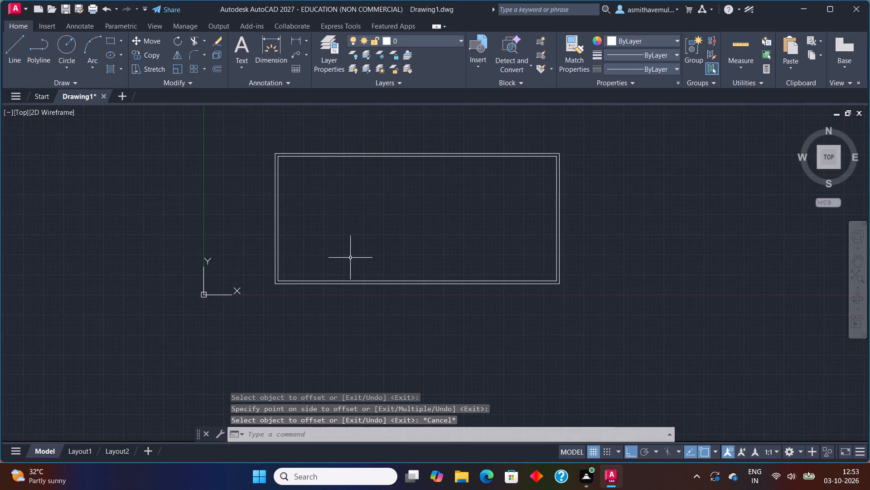
pyautogui.moveTo(352, 255); pyautogui.dragTo(353, 249, button='middle')
pyautogui.scroll(1, 354, 238)
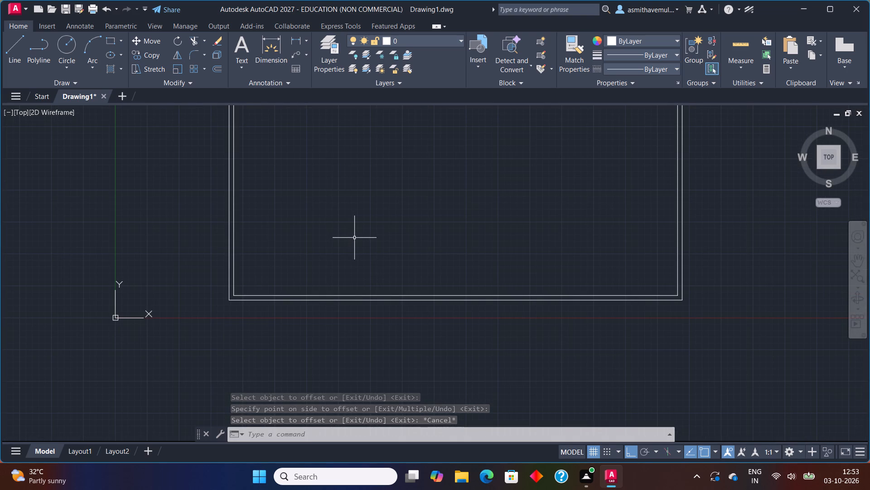
pyautogui.moveTo(354, 238); pyautogui.dragTo(345, 253, button='middle')
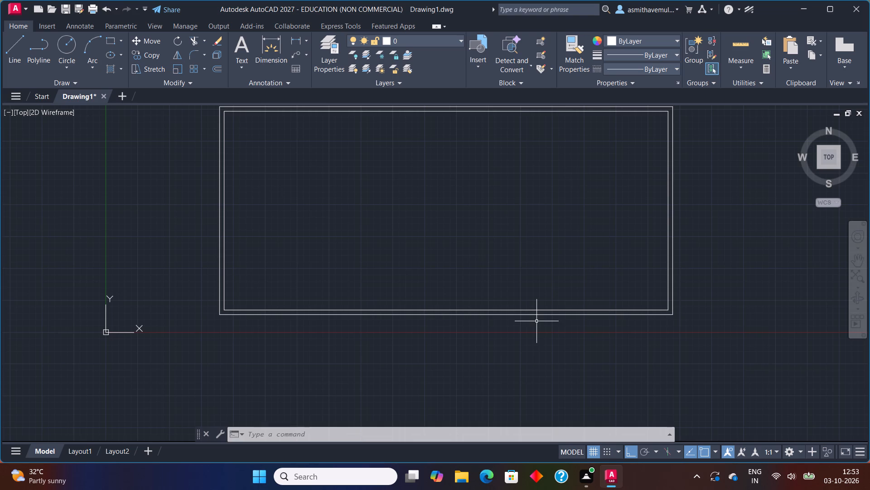
pyautogui.click(531, 311)
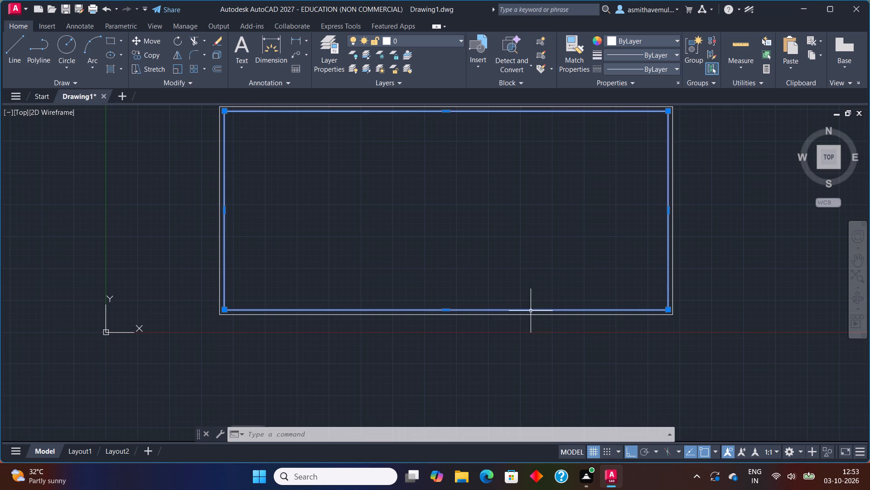
pyautogui.press('x')
pyautogui.press('Return')
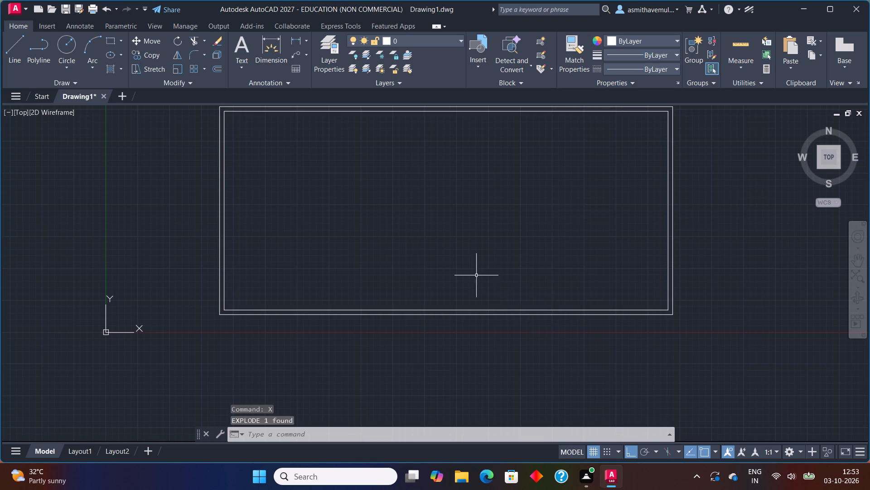
# Offset the inner face of the left wall 16' to the right, into the building.
pyautogui.moveTo(464, 264); pyautogui.dragTo(457, 278, button='middle')
pyautogui.press('o')
pyautogui.press('Return')
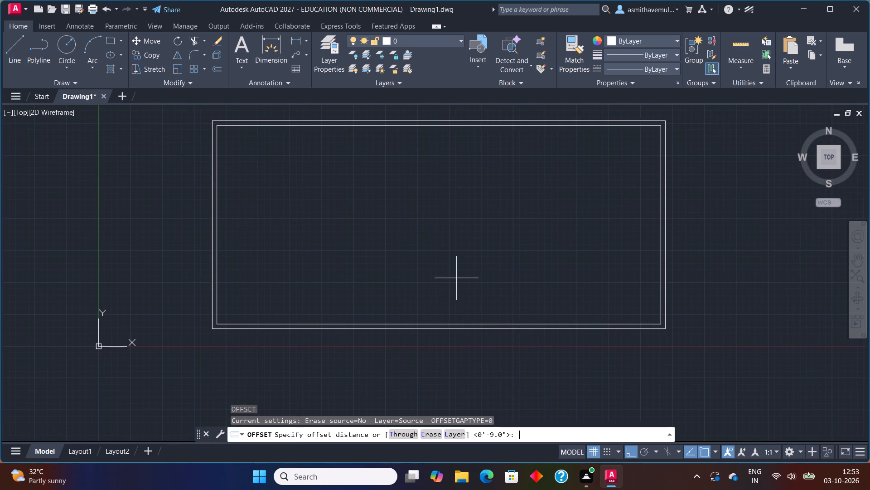
pyautogui.write("16'")
pyautogui.press('Return')
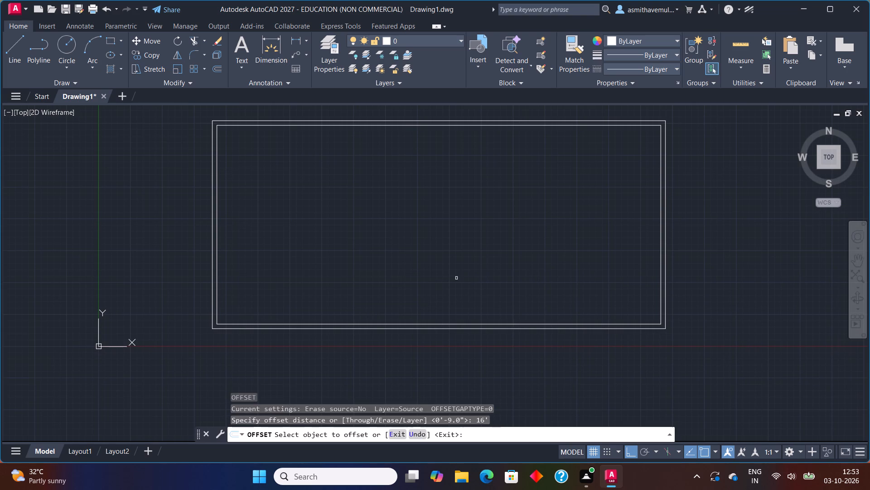
pyautogui.click(217, 287)
pyautogui.click(329, 282)
pyautogui.press('Escape')
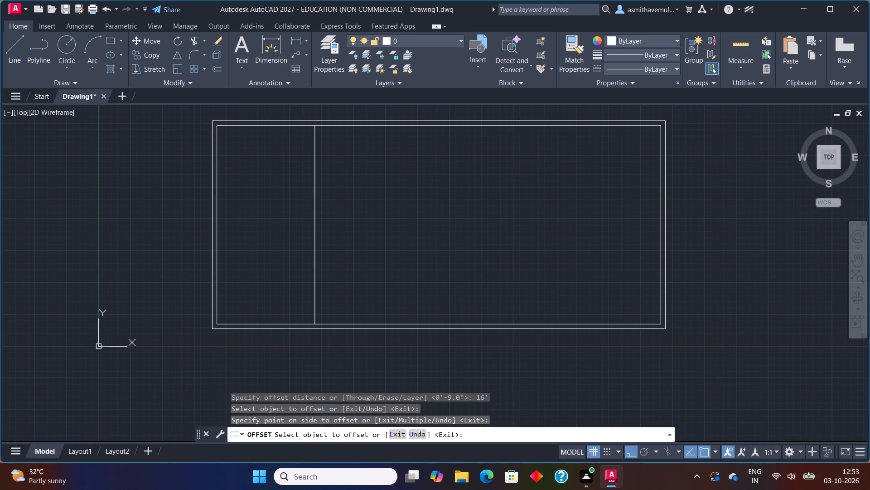
# Offset the new vertical partition line 6" to the right to give the partition its thickness.
pyautogui.press('o')
pyautogui.press('Return')
pyautogui.press('6')
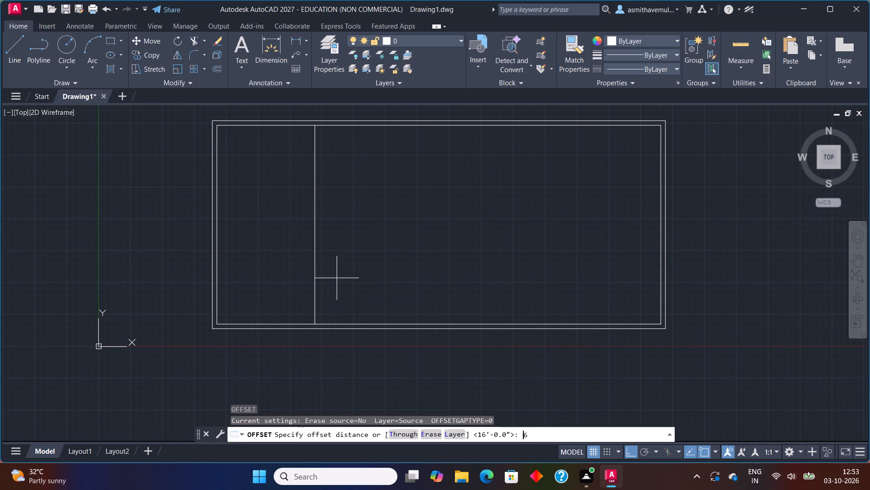
pyautogui.hotkey('shift', '"')
pyautogui.press('Return')
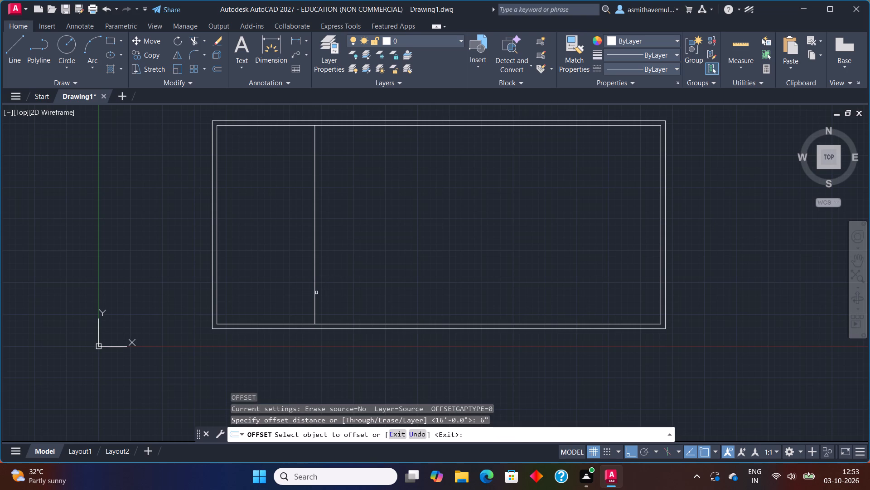
pyautogui.click(316, 293)
pyautogui.click(337, 291)
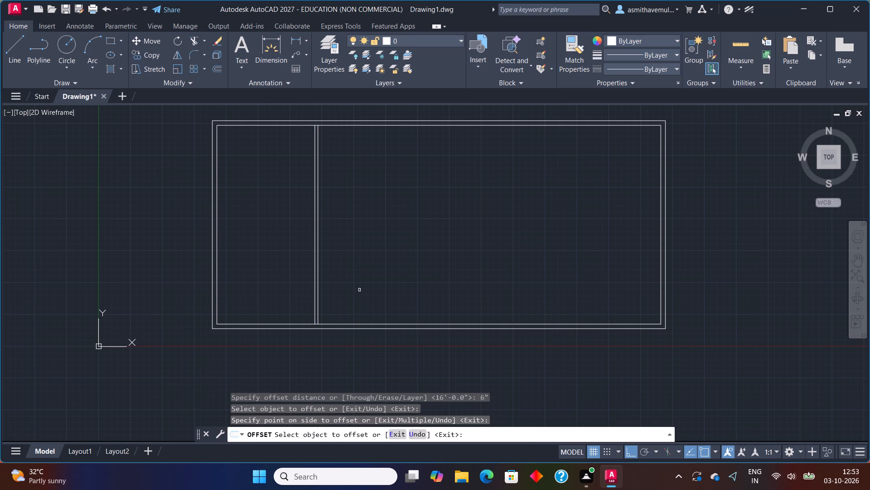
pyautogui.press('Escape')
# Offset the inner face of the bottom wall 12' upward, into the building.
pyautogui.press('o')
pyautogui.press('Return')
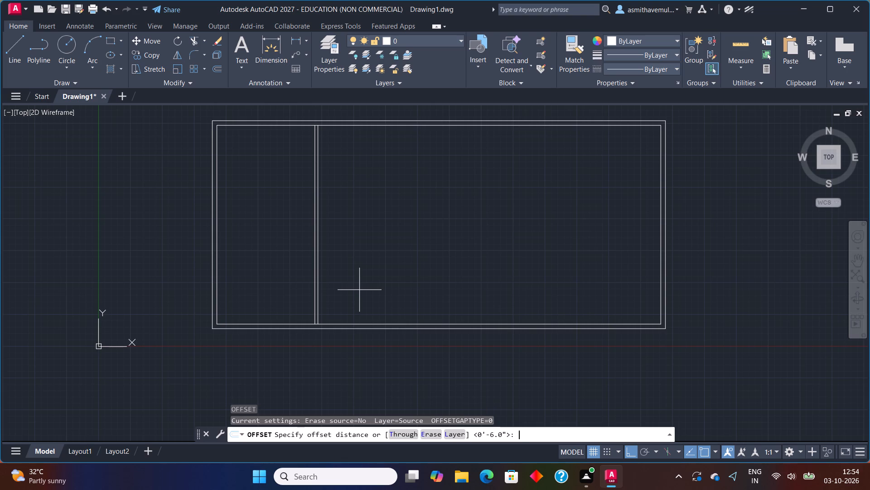
pyautogui.write("12'")
pyautogui.press('Return')
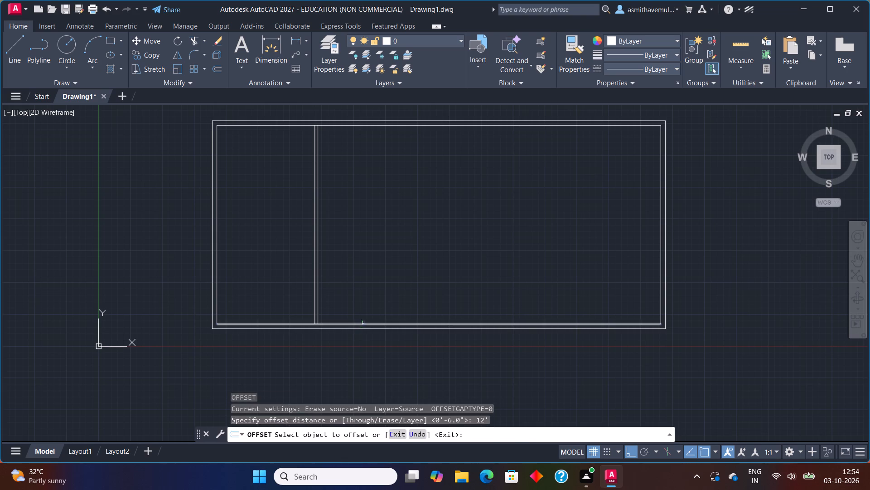
pyautogui.click(363, 323)
pyautogui.click(363, 272)
pyautogui.press('Escape')
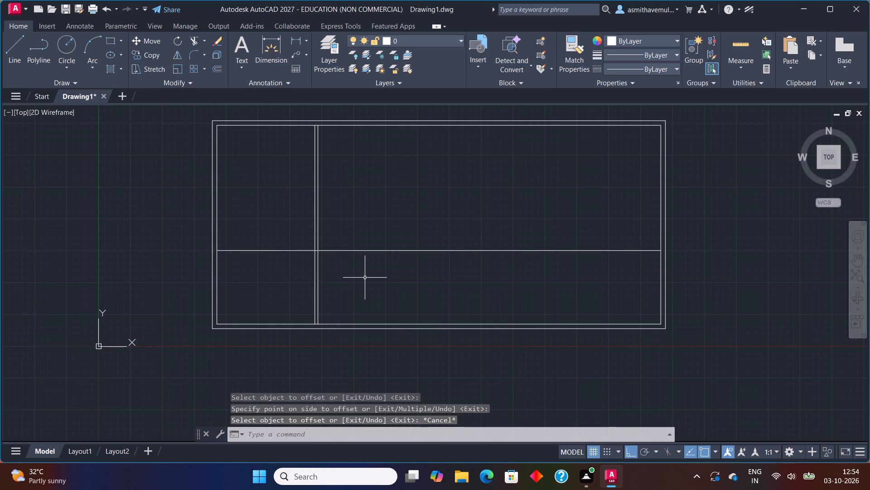
# Offset the new horizontal partition line 6" upward to give the partition its thickness.
pyautogui.press('o')
pyautogui.press('Return')
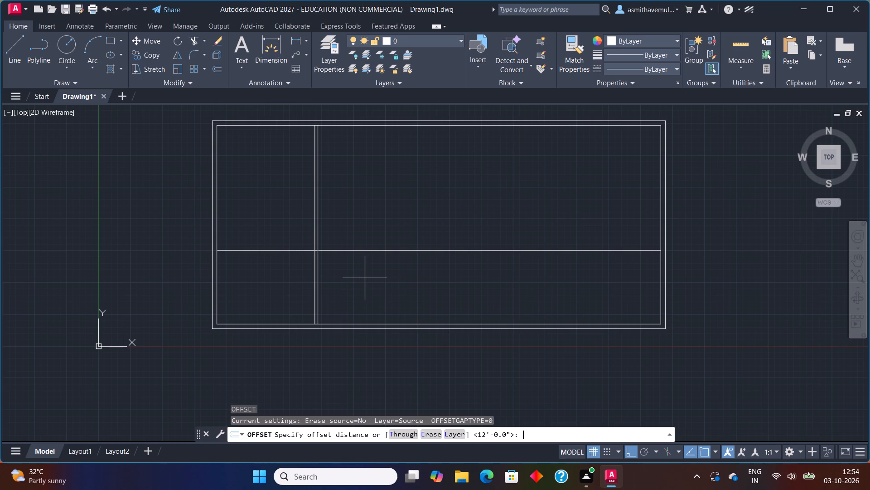
pyautogui.press('6')
pyautogui.hotkey('shift', '"')
pyautogui.press('Return')
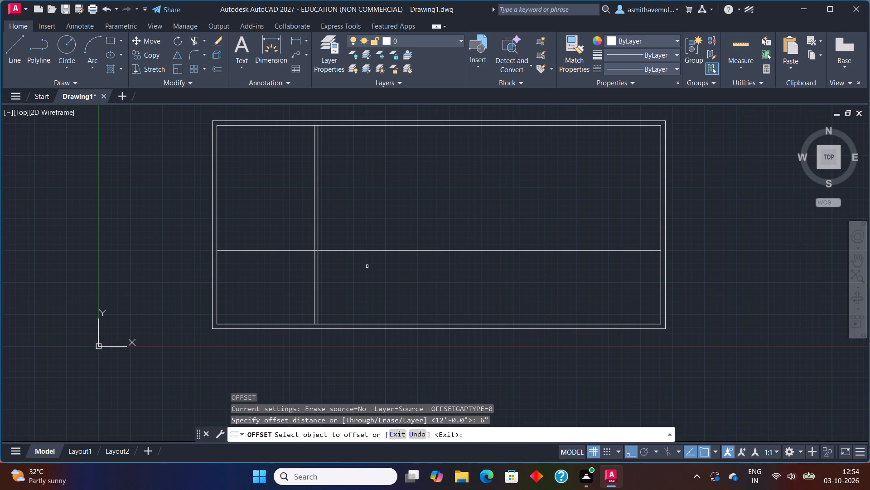
pyautogui.click(367, 251)
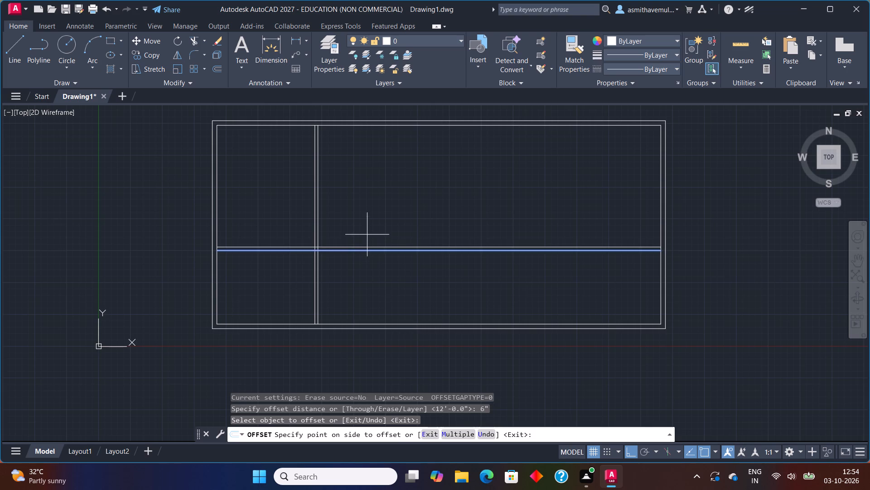
pyautogui.click(367, 234)
pyautogui.press('Escape')
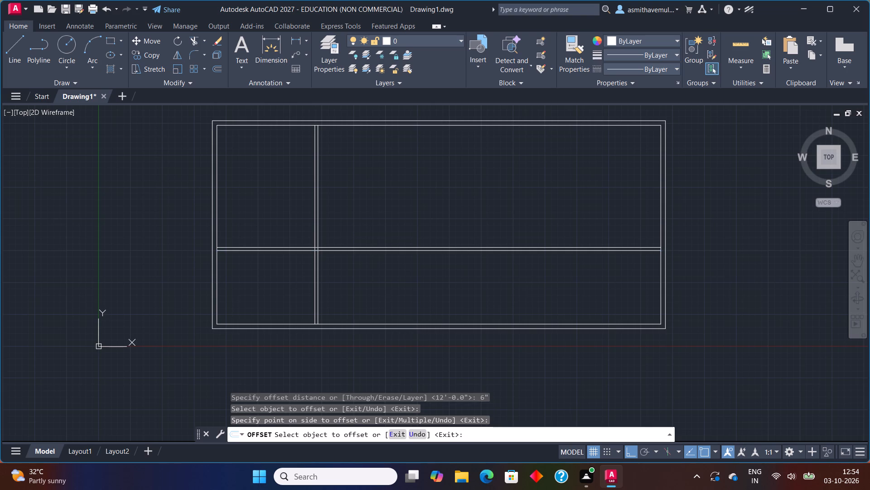
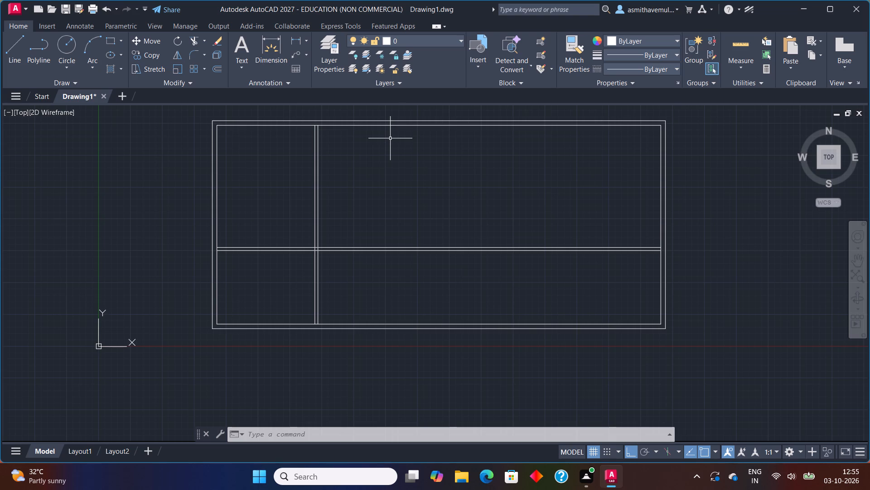
# Offset the right-hand line of the first vertical partition 9' to the right.
pyautogui.scroll(1, 391, 138)
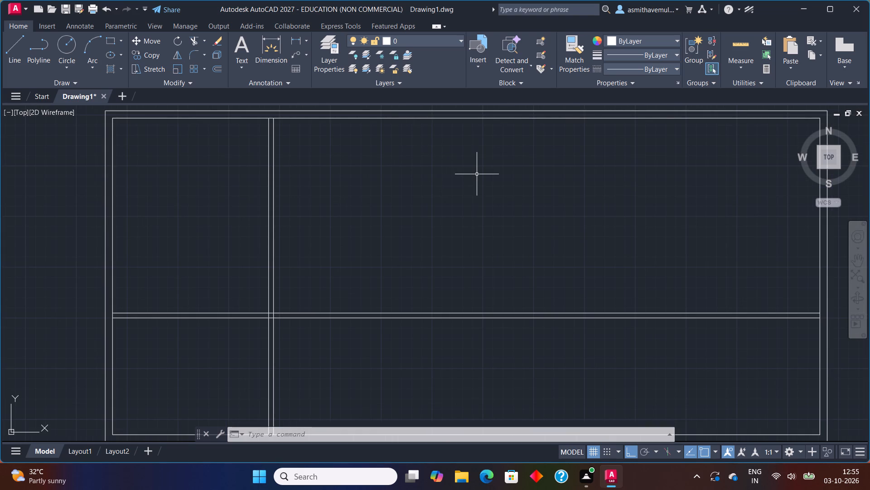
pyautogui.scroll(-1, 477, 200)
pyautogui.moveTo(475, 210); pyautogui.dragTo(474, 210, button='middle')
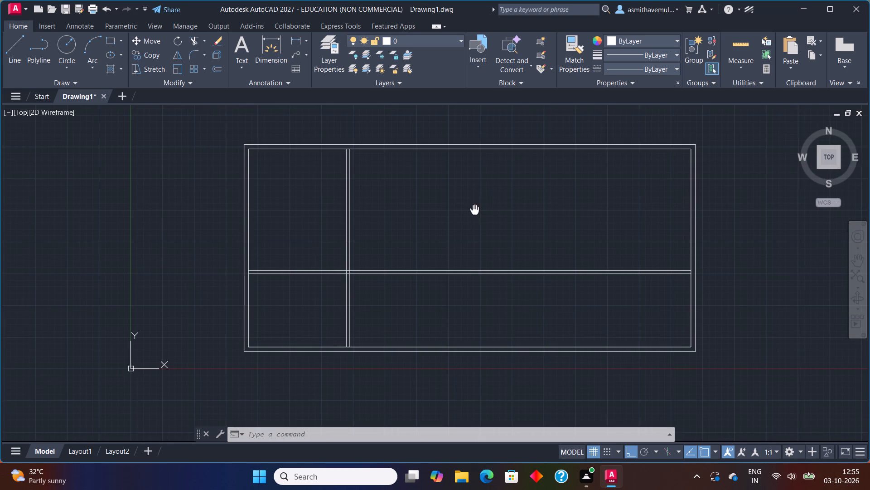
pyautogui.moveTo(474, 210); pyautogui.dragTo(461, 209, button='middle')
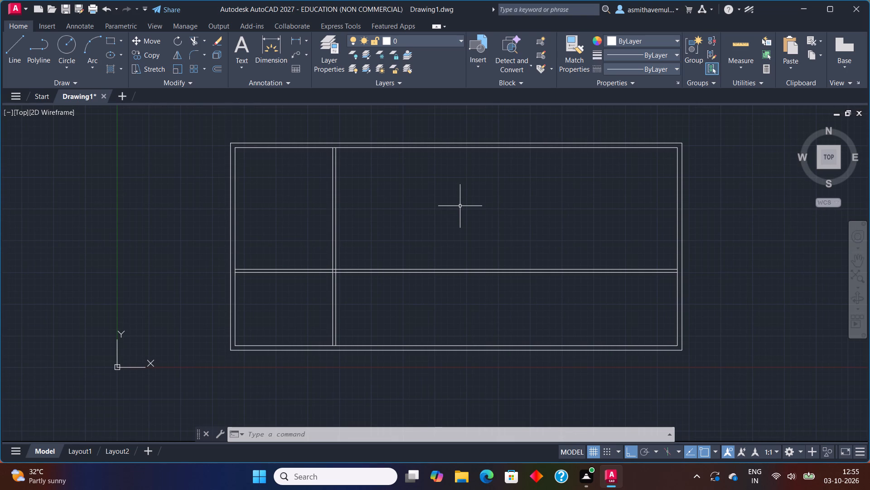
pyautogui.press('o')
pyautogui.press('Return')
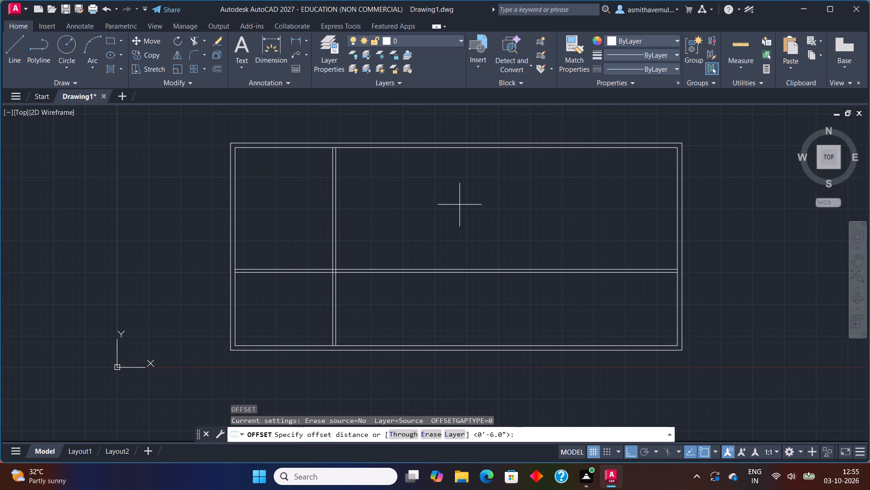
pyautogui.write("9'")
pyautogui.press('Return')
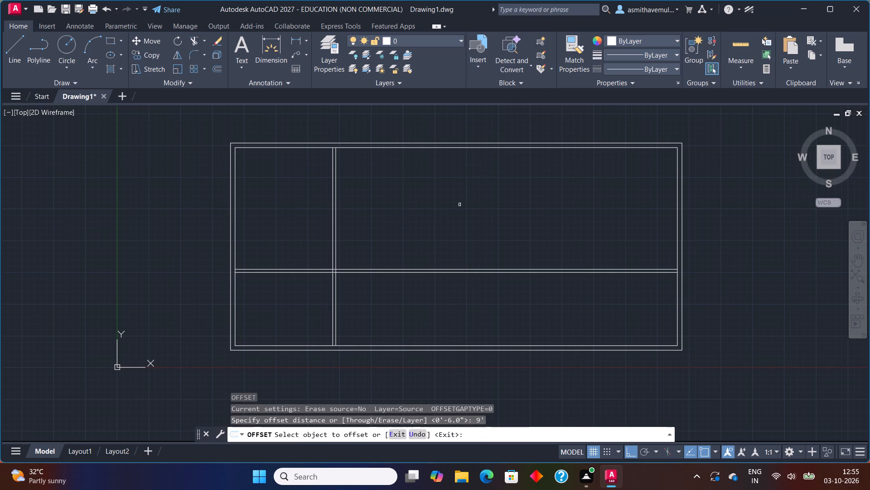
pyautogui.scroll(1, 327, 322)
pyautogui.middleClick(281, 278)
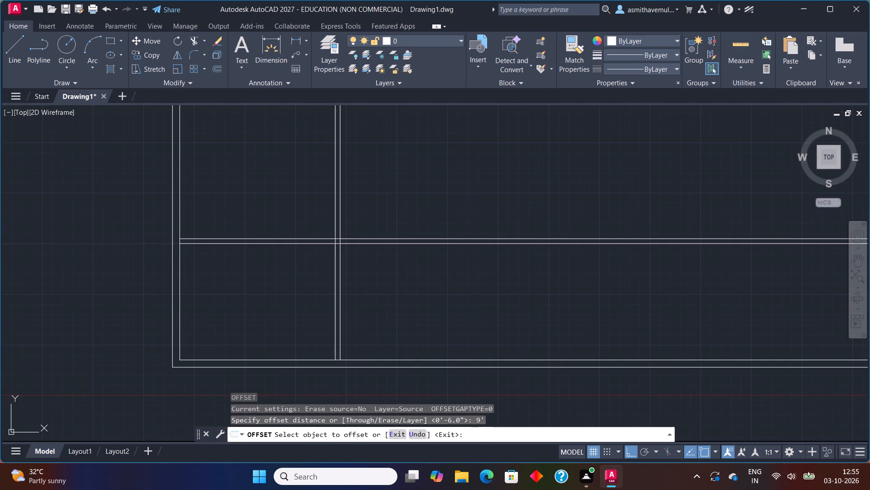
pyautogui.moveTo(280, 277); pyautogui.dragTo(215, 253, button='middle')
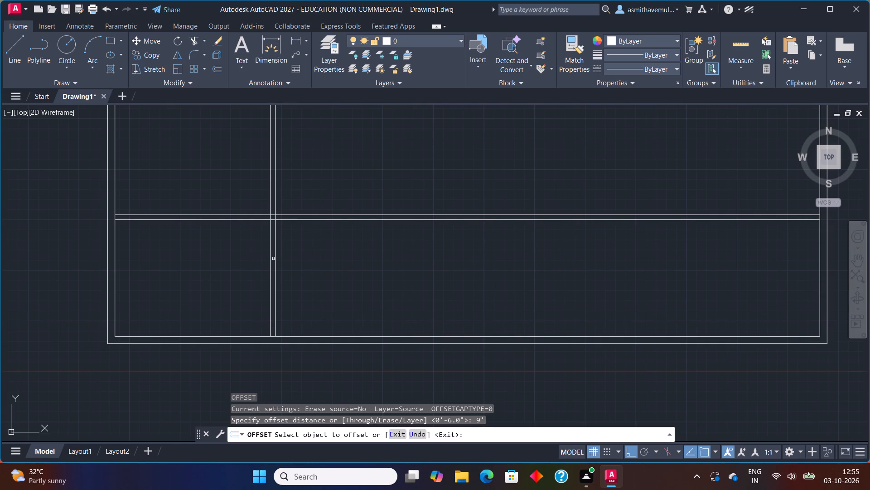
pyautogui.moveTo(274, 256); pyautogui.dragTo(279, 255)
pyautogui.click(358, 250)
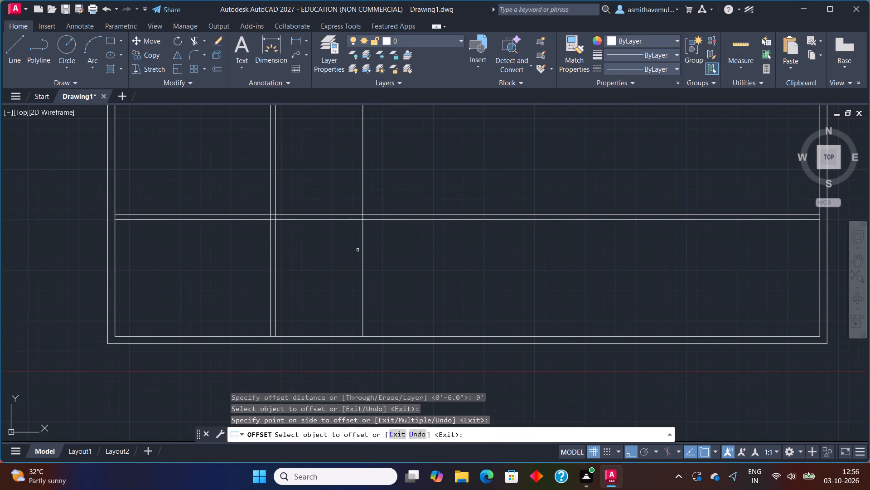
pyautogui.press('Escape')
# Offset the new vertical line 6" to the right to give the second vertical partition its thickness.
pyautogui.press('o')
pyautogui.press('Return')
pyautogui.press('6')
pyautogui.hotkey('shift', '"')
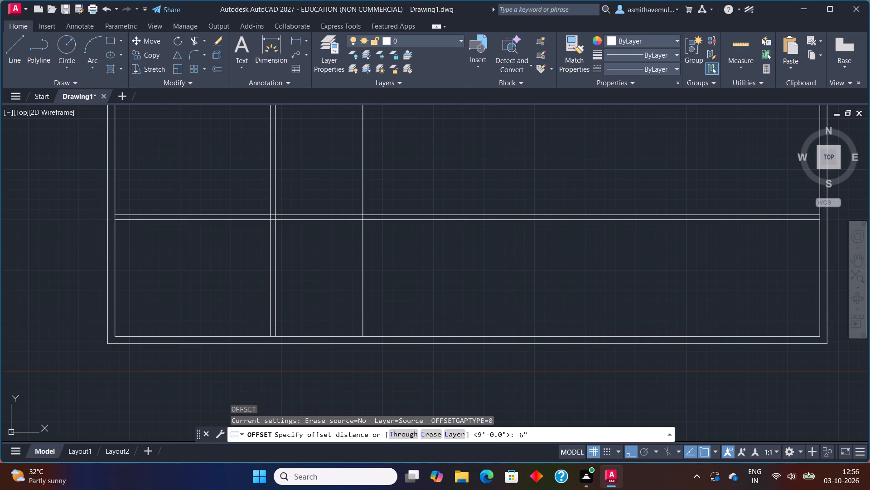
pyautogui.press('Return')
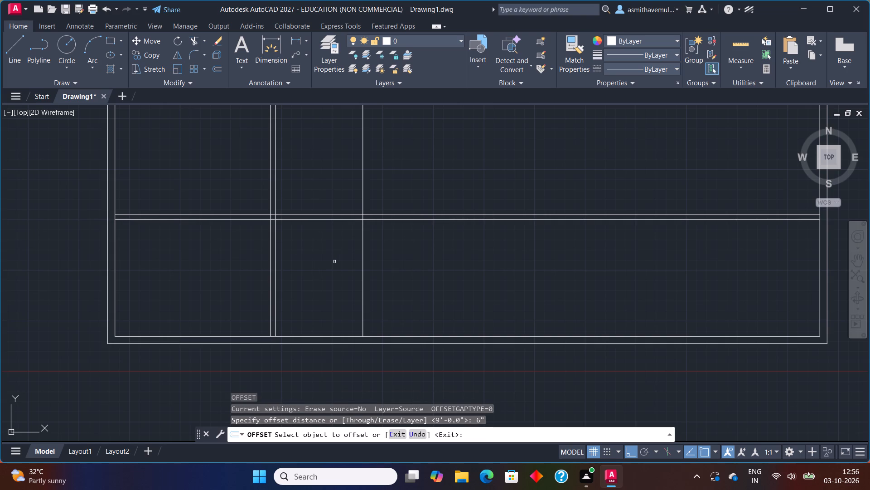
pyautogui.click(364, 268)
pyautogui.click(393, 266)
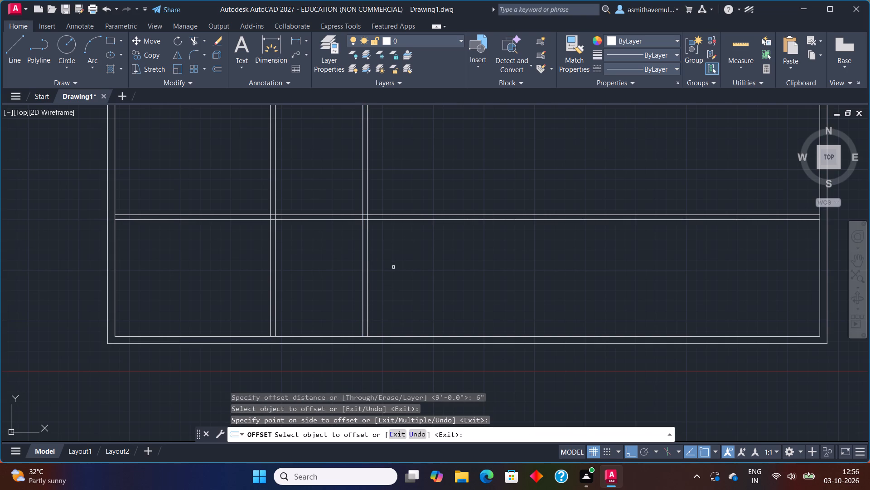
pyautogui.press('Escape')
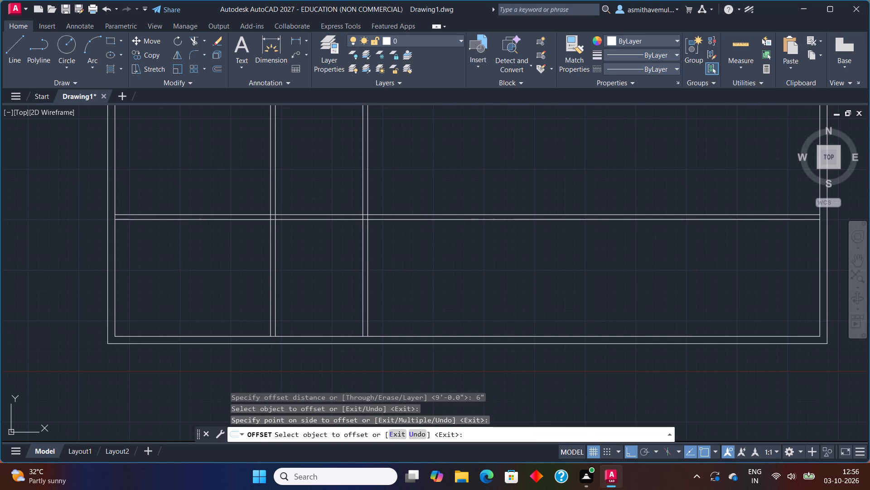
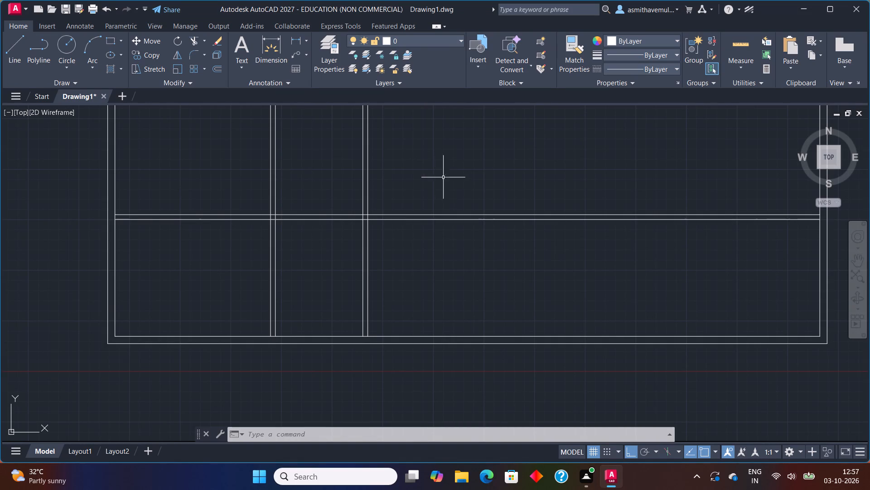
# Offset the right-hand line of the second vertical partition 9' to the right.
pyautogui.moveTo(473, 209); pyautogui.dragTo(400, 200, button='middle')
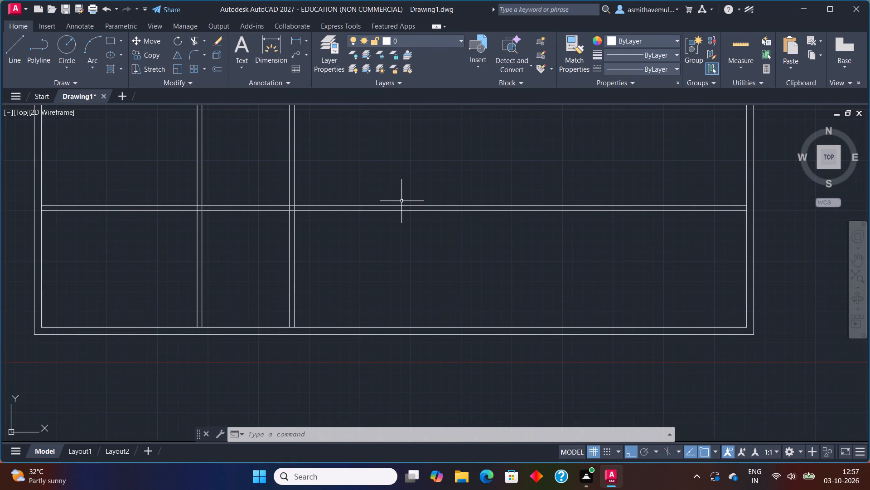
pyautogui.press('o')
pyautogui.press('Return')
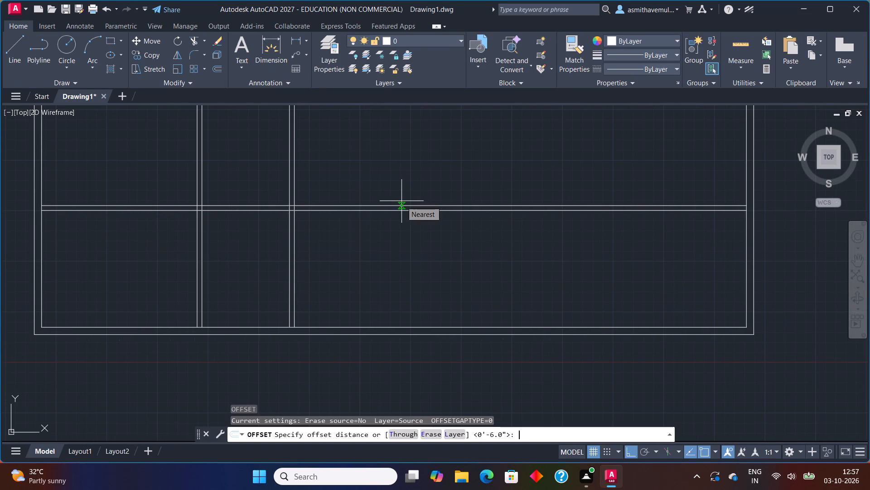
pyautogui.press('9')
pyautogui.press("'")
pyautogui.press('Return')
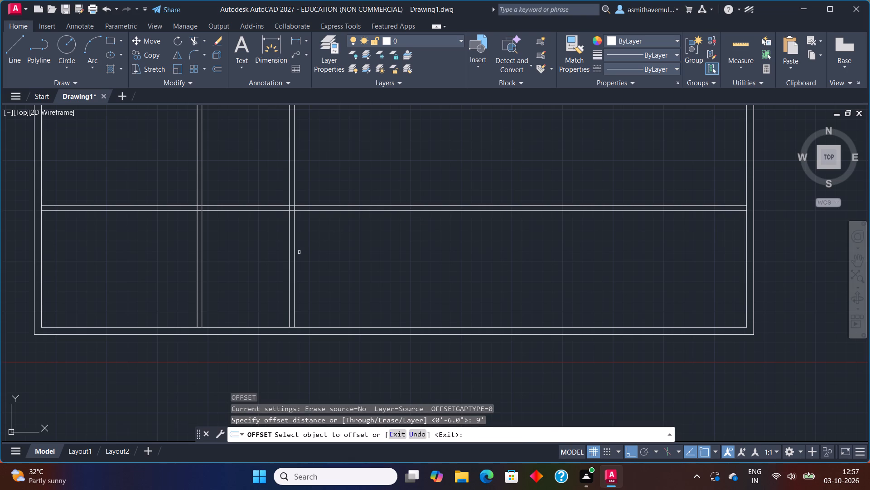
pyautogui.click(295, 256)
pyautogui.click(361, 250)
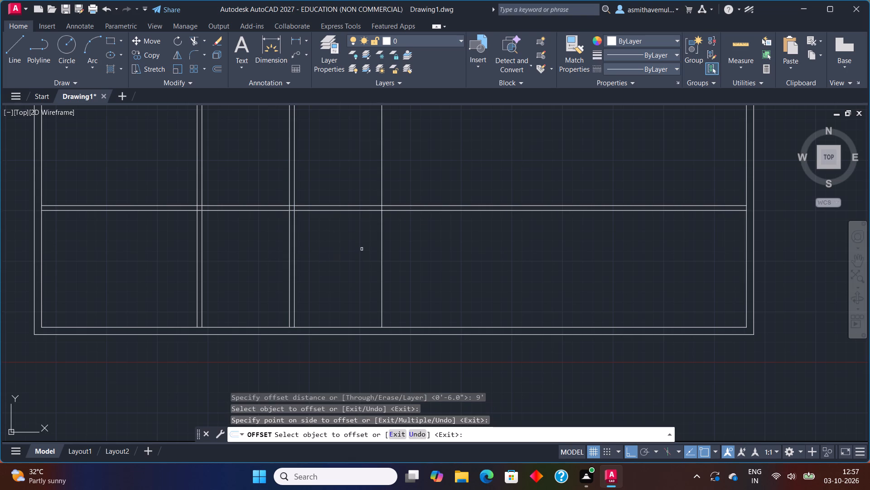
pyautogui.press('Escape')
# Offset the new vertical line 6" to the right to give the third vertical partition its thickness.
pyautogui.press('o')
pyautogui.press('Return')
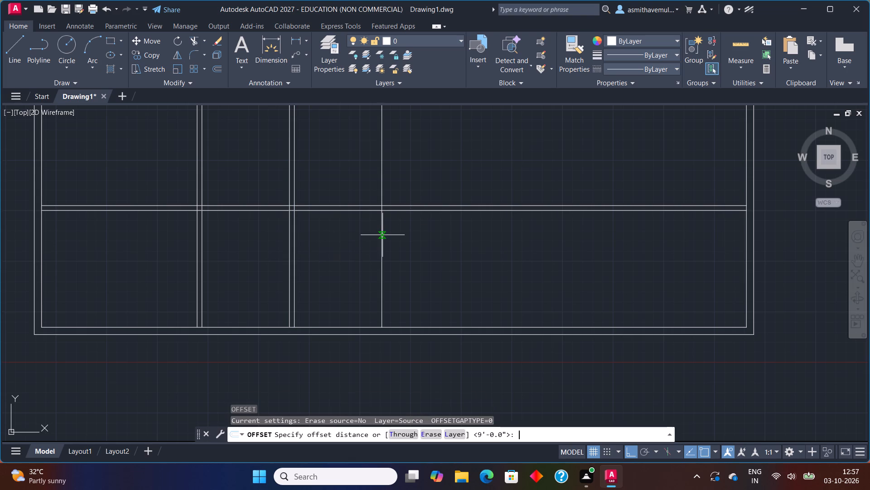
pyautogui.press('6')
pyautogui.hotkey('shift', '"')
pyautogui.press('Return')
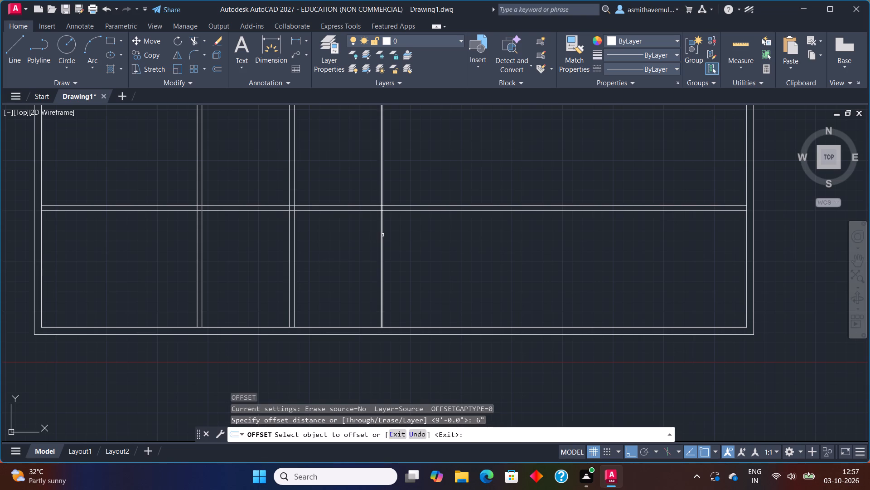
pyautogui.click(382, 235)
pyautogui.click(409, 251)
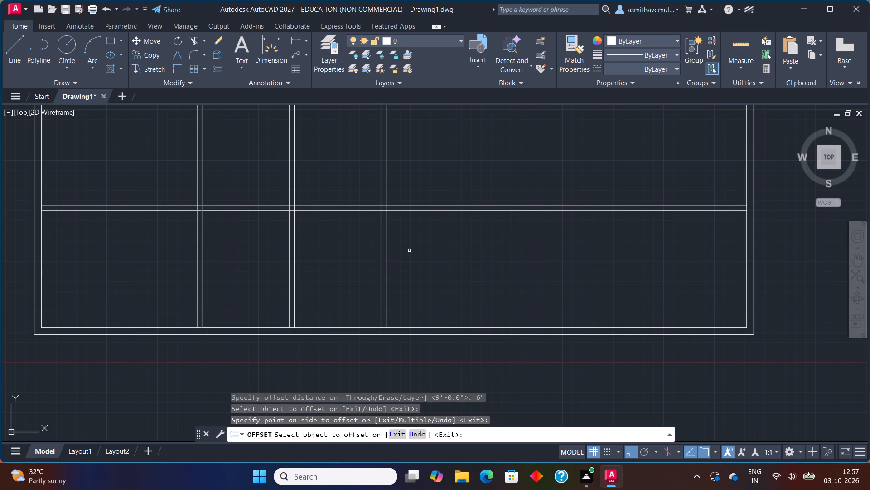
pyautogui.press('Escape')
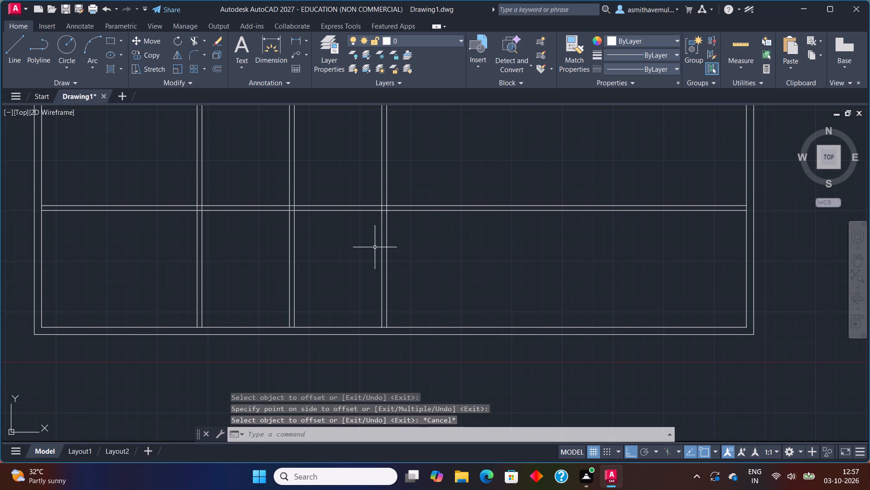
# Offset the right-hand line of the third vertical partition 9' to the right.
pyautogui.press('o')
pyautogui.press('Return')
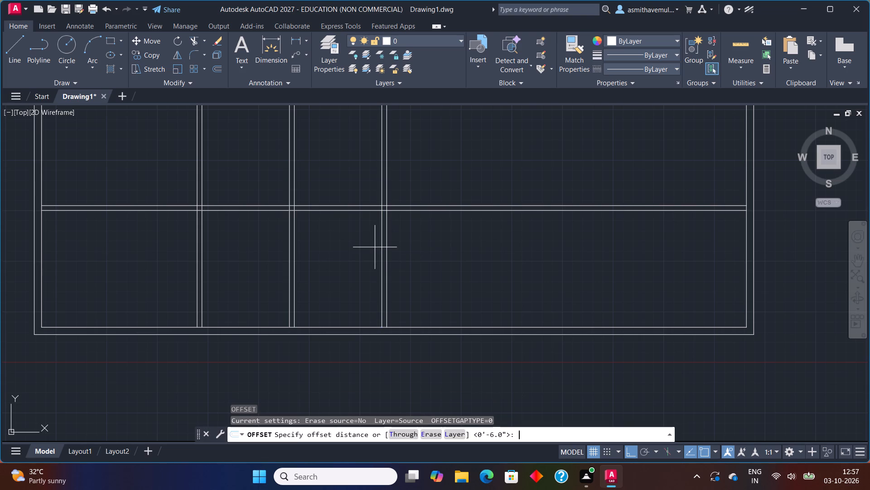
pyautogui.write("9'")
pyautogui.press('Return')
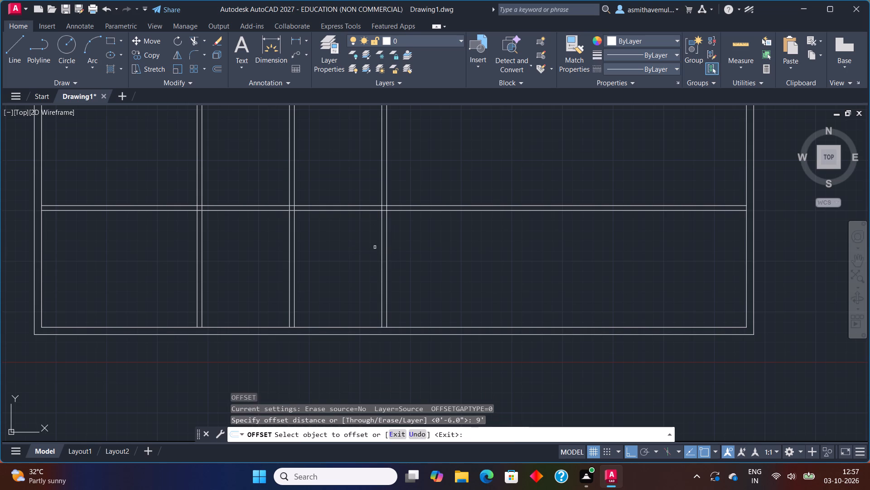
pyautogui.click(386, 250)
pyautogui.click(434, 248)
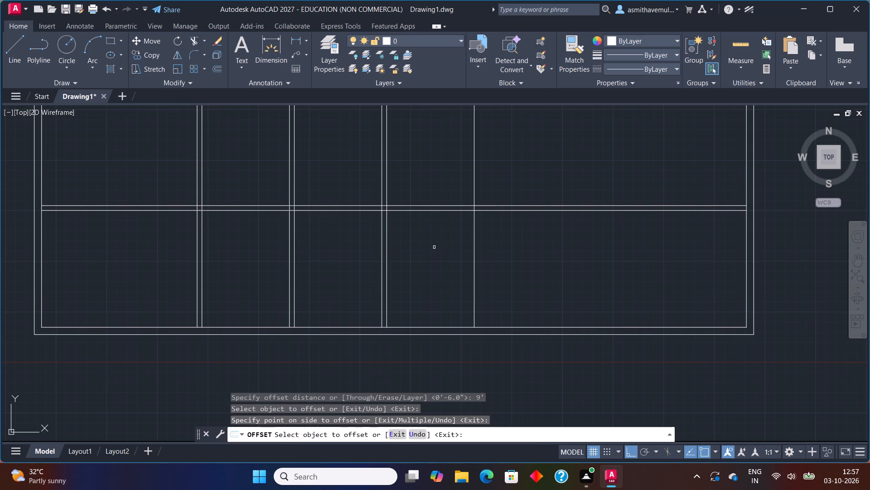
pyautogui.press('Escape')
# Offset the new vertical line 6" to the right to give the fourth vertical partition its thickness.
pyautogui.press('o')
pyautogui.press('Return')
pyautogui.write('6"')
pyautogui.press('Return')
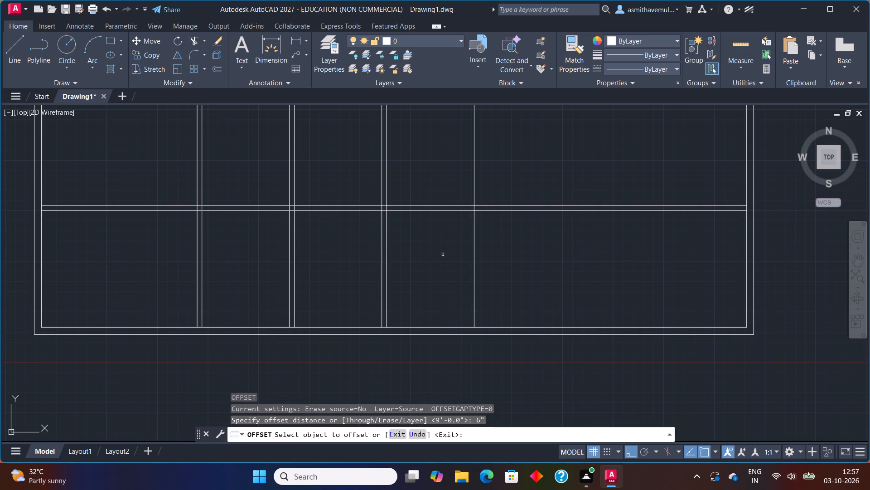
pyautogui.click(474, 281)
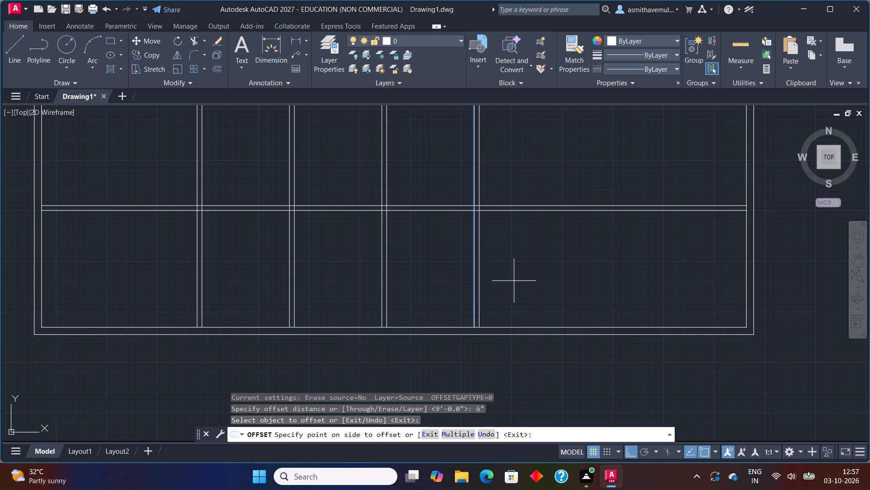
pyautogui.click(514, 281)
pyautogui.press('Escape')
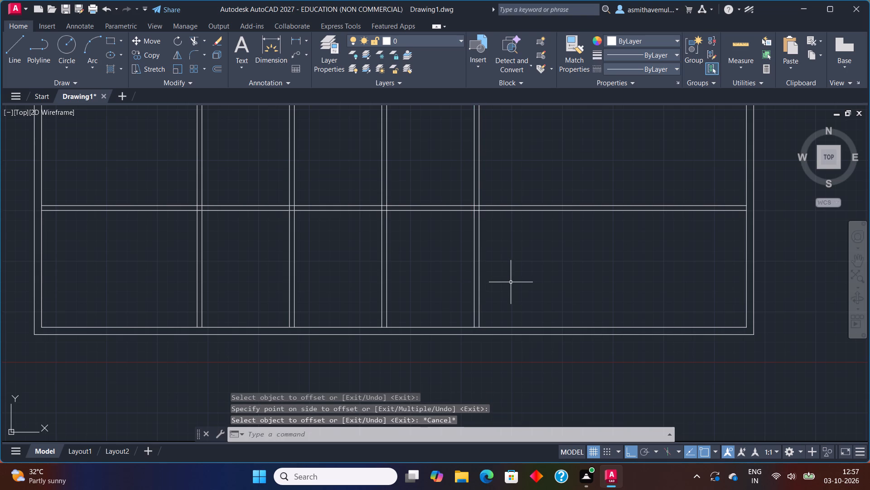
# Erase the second, third and fourth vertical partitions, keeping only the first one beside the left outer wall.
pyautogui.scroll(-1, 511, 265)
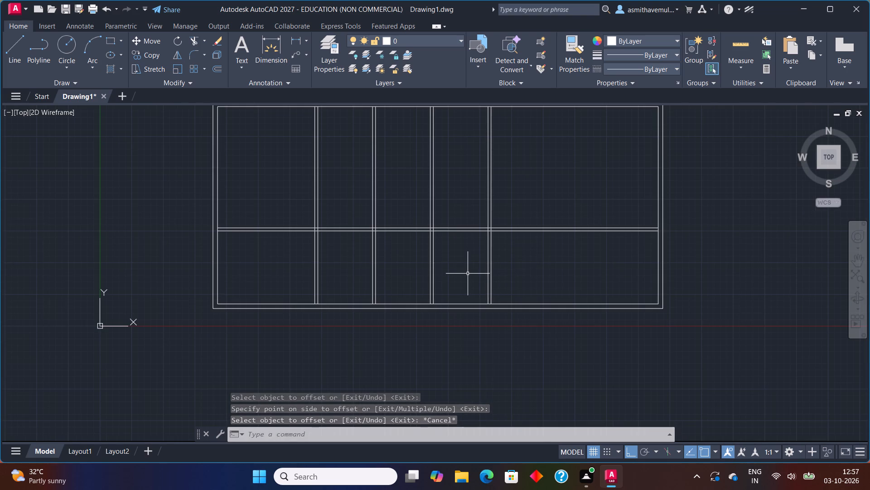
pyautogui.moveTo(468, 274); pyautogui.dragTo(515, 258, button='middle')
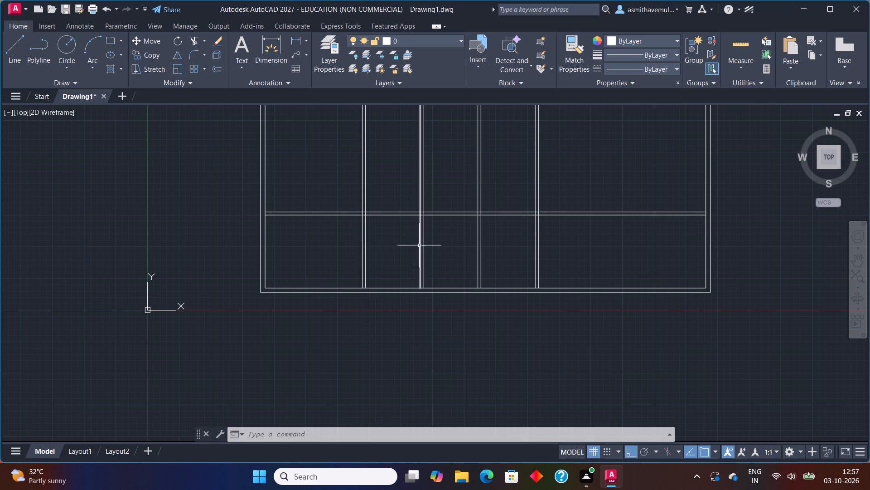
pyautogui.moveTo(438, 248); pyautogui.dragTo(408, 250)
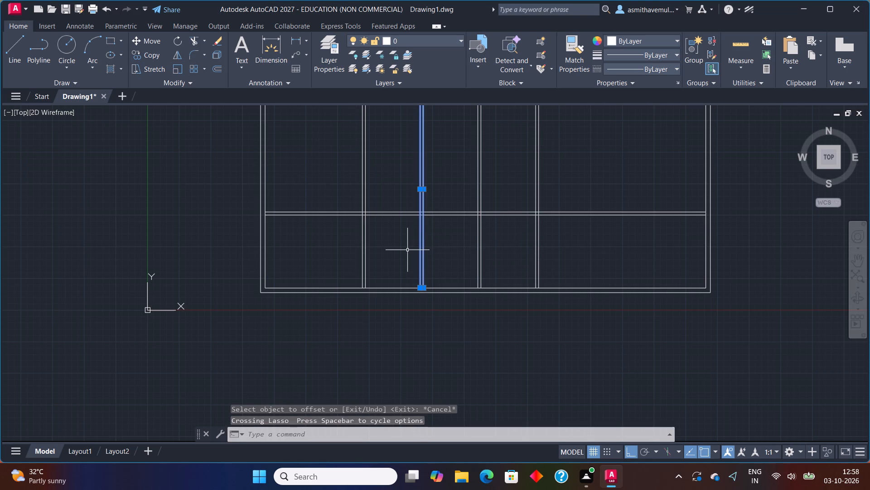
pyautogui.press('Delete')
pyautogui.moveTo(633, 251); pyautogui.dragTo(388, 261)
pyautogui.press('Delete')
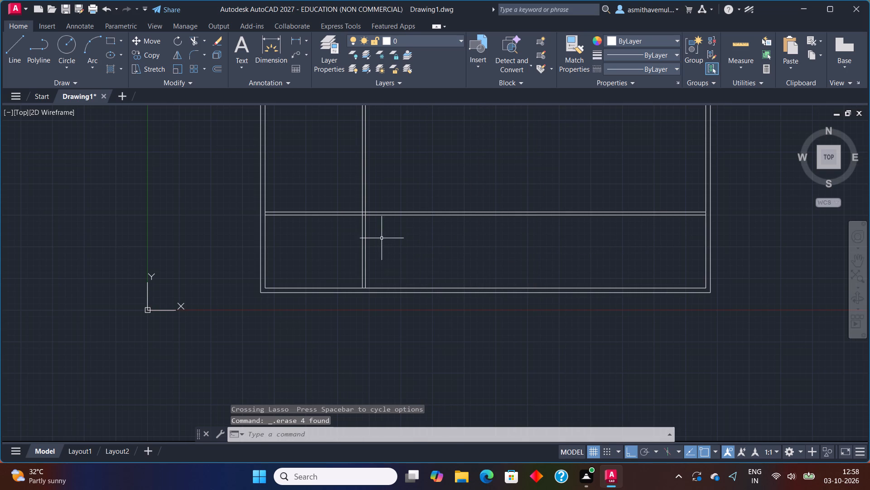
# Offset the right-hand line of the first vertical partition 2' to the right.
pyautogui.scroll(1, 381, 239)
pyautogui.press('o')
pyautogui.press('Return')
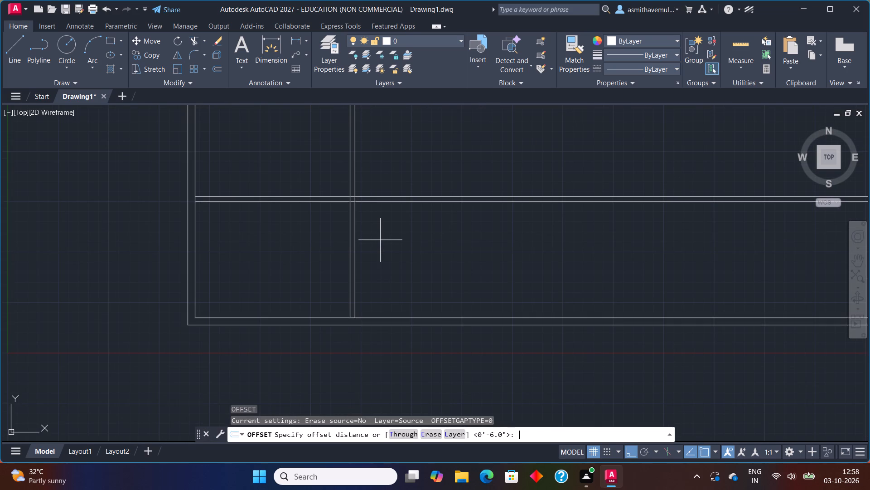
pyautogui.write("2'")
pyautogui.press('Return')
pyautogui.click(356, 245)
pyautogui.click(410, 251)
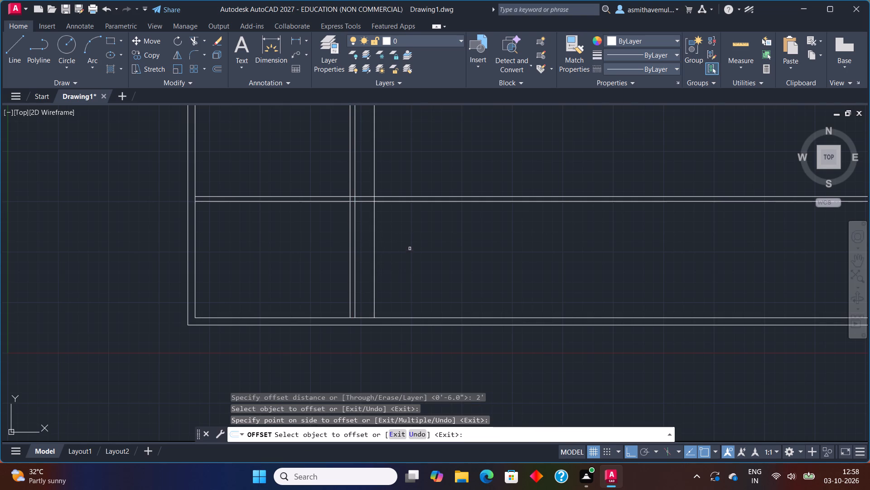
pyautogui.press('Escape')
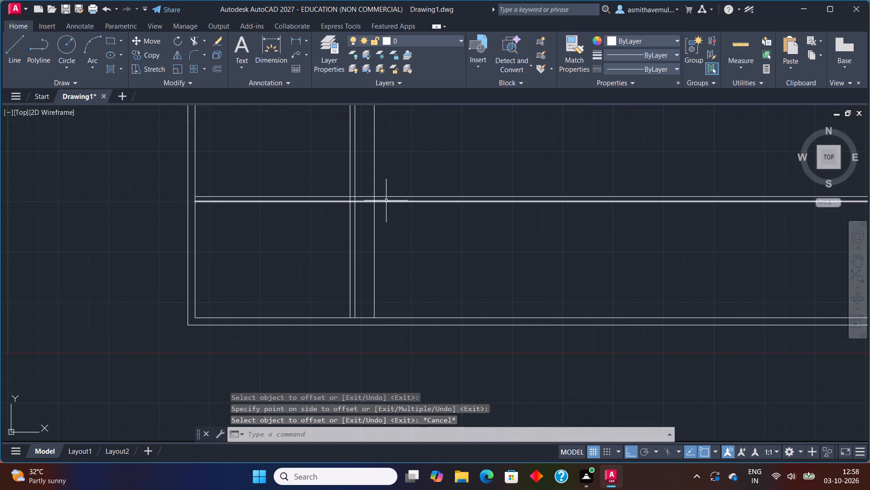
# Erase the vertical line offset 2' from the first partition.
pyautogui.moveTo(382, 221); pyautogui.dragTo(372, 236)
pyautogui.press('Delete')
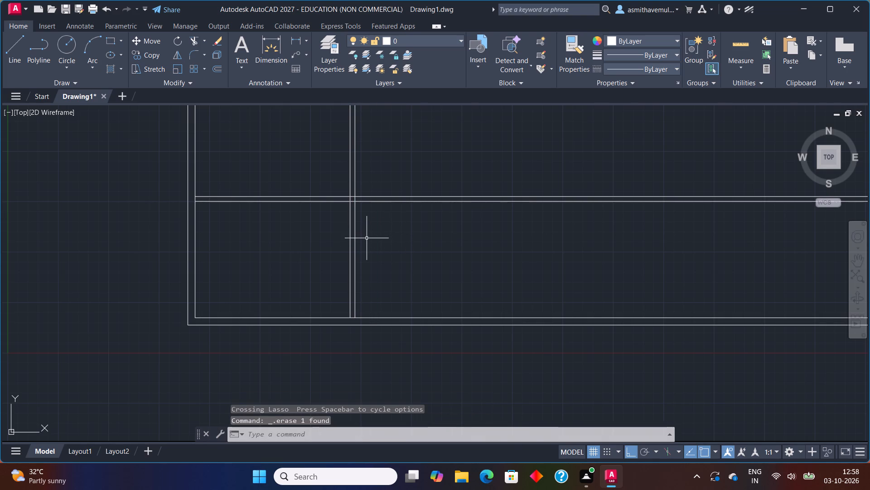
# Offset the right-hand line of the first vertical partition 3' to the right.
pyautogui.press('o')
pyautogui.press('Return')
pyautogui.write("3'")
pyautogui.press('Return')
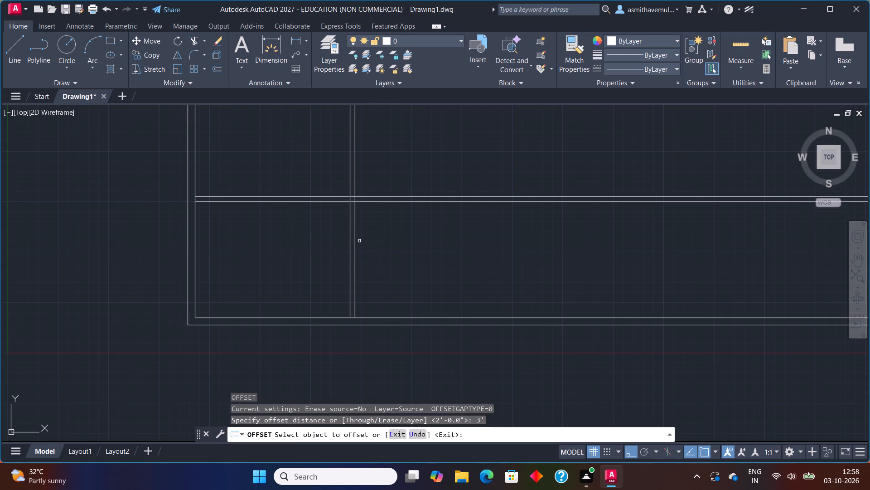
pyautogui.click(355, 244)
pyautogui.click(388, 245)
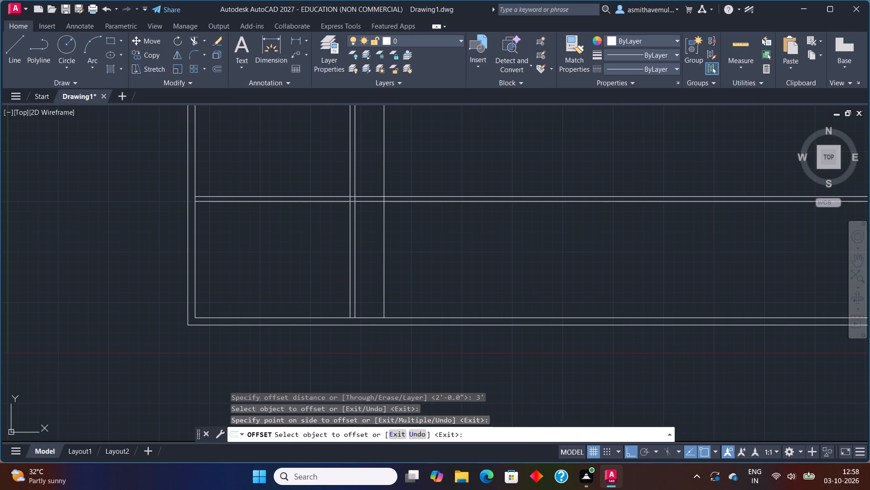
pyautogui.press('Escape')
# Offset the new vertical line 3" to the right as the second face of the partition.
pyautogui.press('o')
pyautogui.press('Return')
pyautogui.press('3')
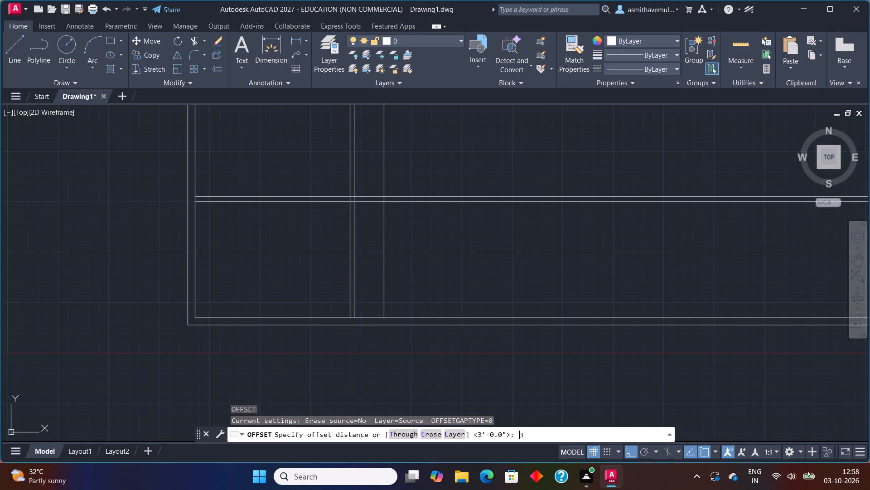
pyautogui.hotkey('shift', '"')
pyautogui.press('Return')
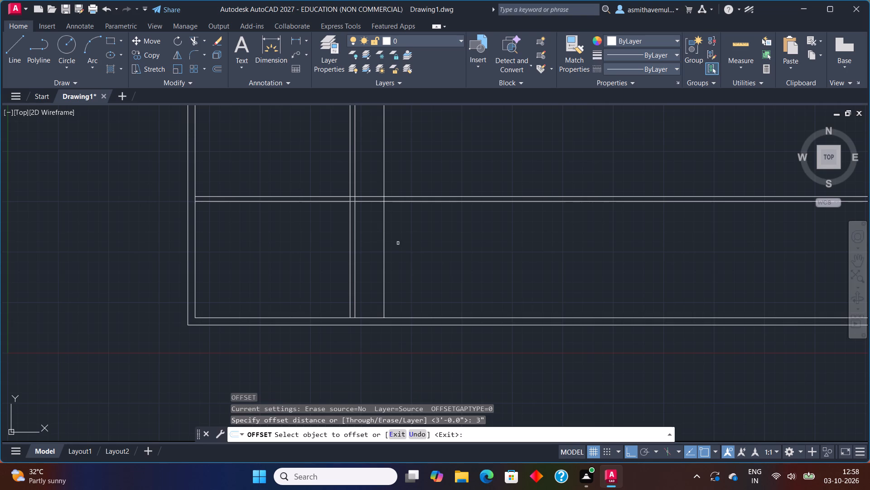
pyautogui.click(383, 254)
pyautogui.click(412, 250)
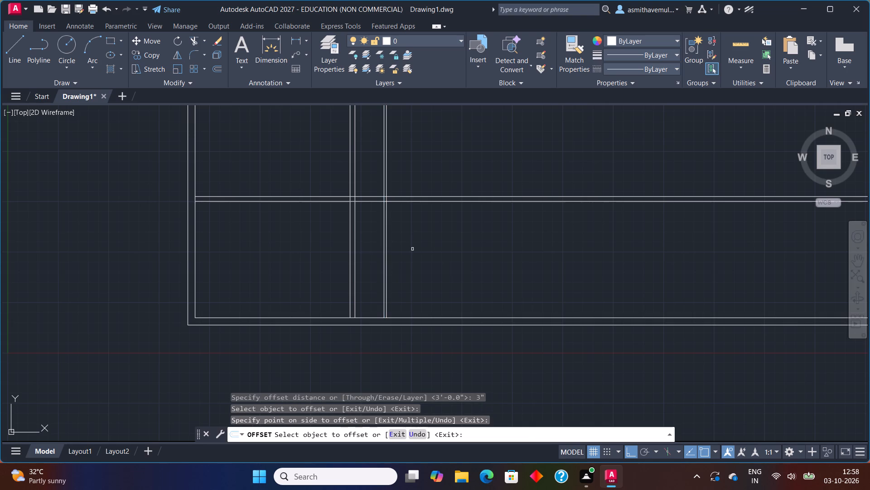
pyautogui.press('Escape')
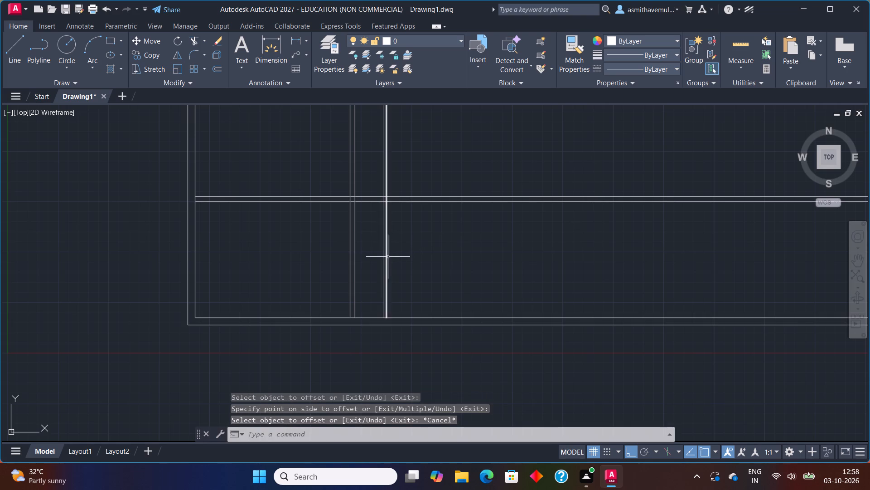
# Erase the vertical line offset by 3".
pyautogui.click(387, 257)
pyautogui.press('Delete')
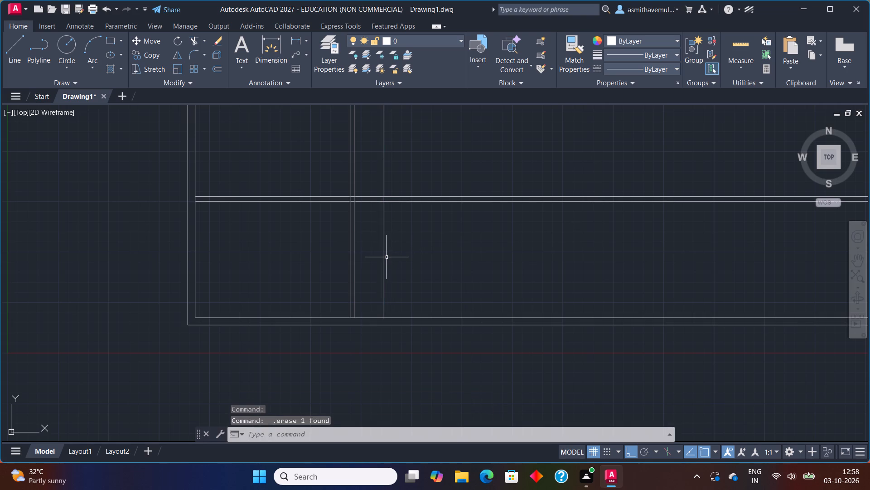
# Offset the vertical line 3' from the first partition 6" to the right to give the second partition its thickness.
pyautogui.press('o')
pyautogui.press('Return')
pyautogui.write('6"')
pyautogui.press('Return')
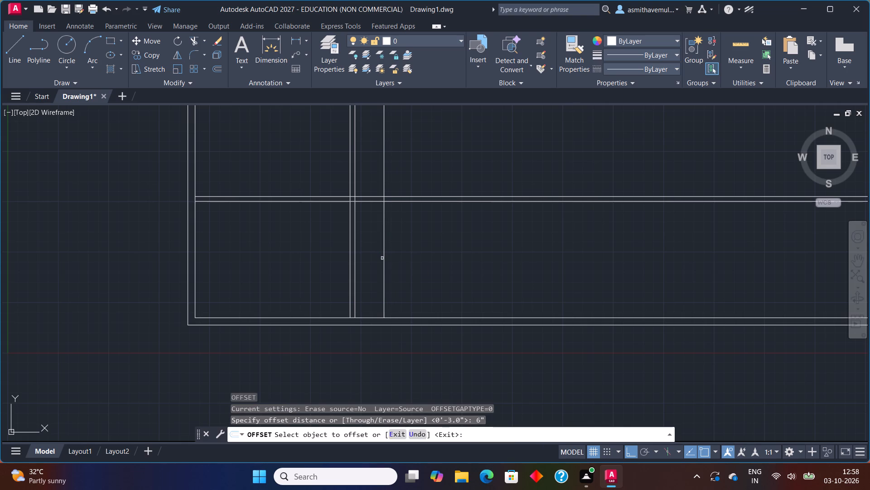
pyautogui.click(383, 257)
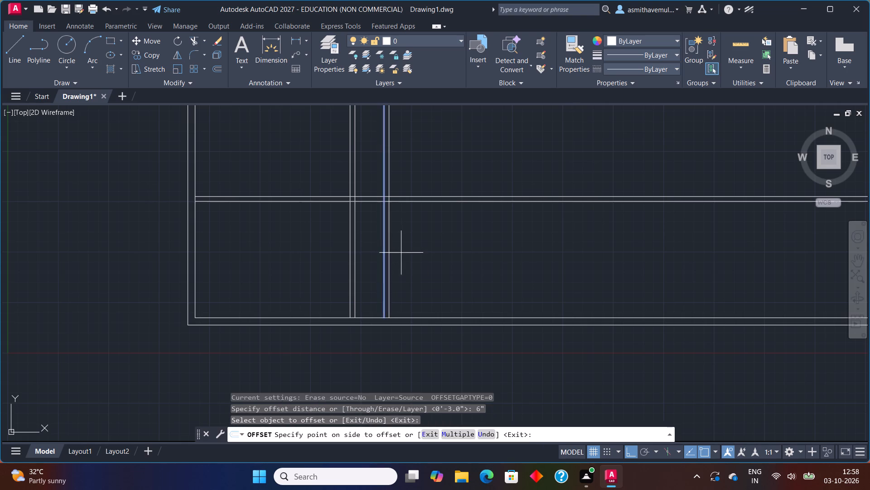
pyautogui.click(401, 253)
pyautogui.press('Escape')
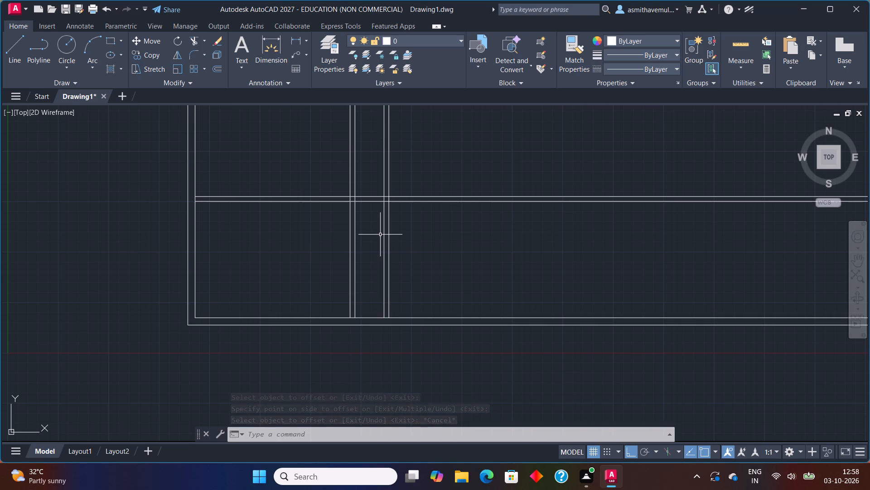
# Offset the right-hand line of the second vertical partition 9' to the right.
pyautogui.press('o')
pyautogui.press('Return')
pyautogui.write("9'")
pyautogui.press('Return')
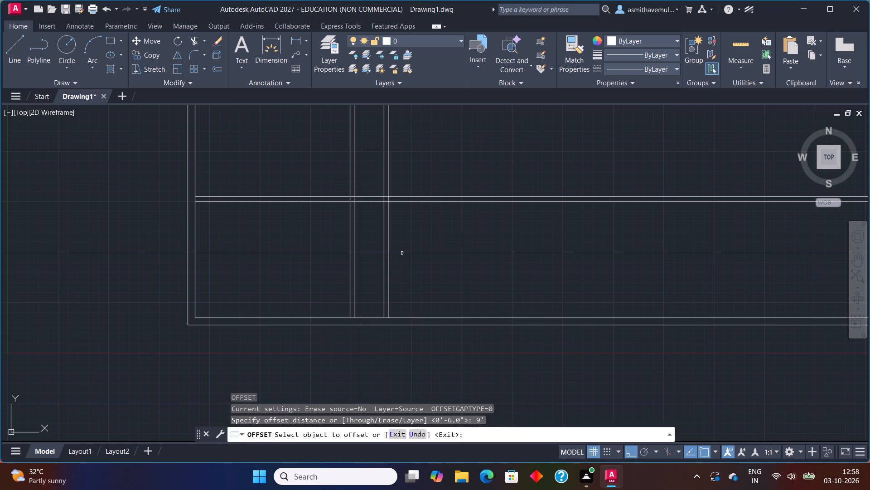
pyautogui.click(390, 262)
pyautogui.click(426, 262)
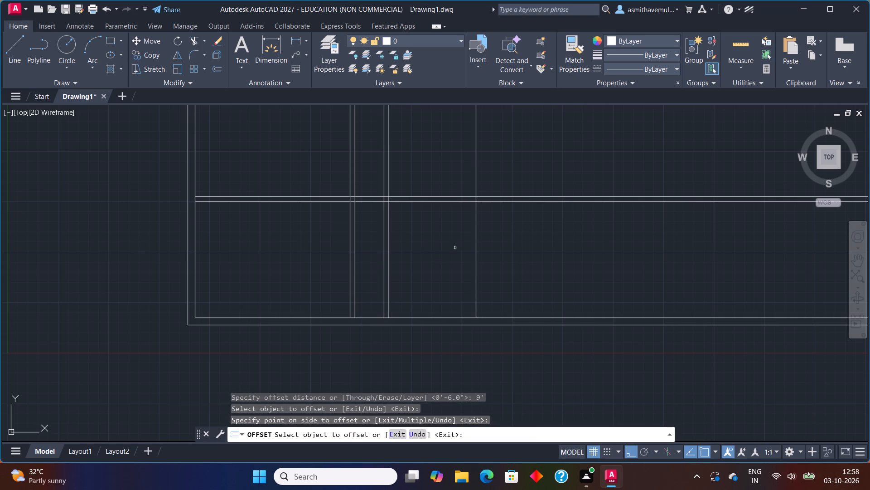
pyautogui.press('Escape')
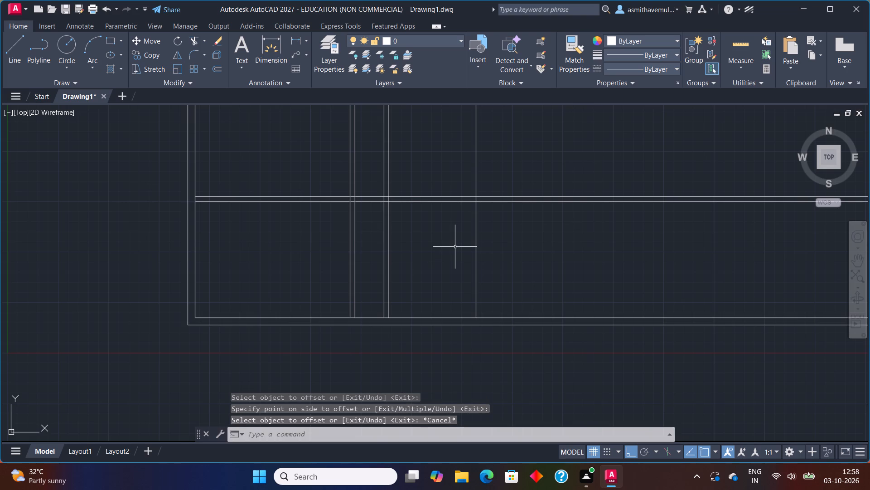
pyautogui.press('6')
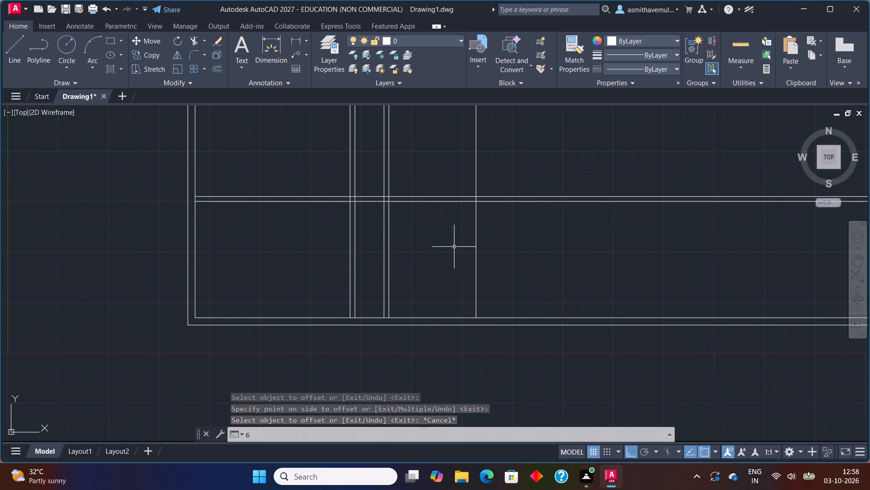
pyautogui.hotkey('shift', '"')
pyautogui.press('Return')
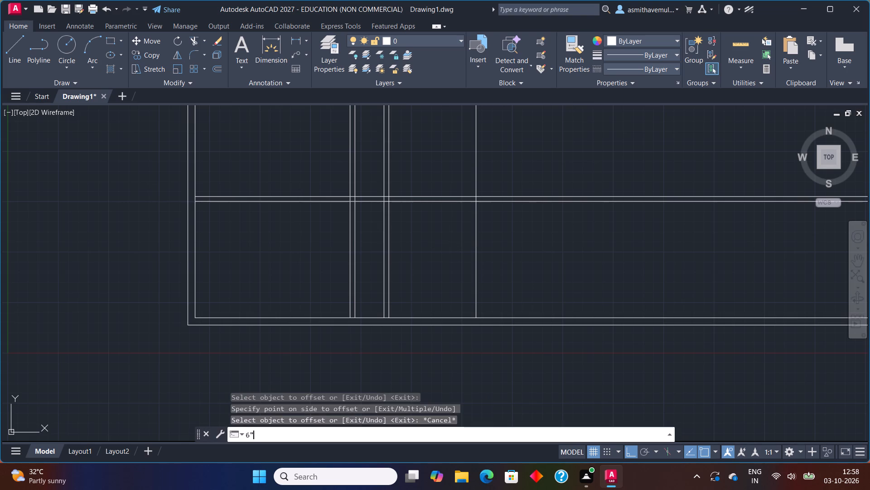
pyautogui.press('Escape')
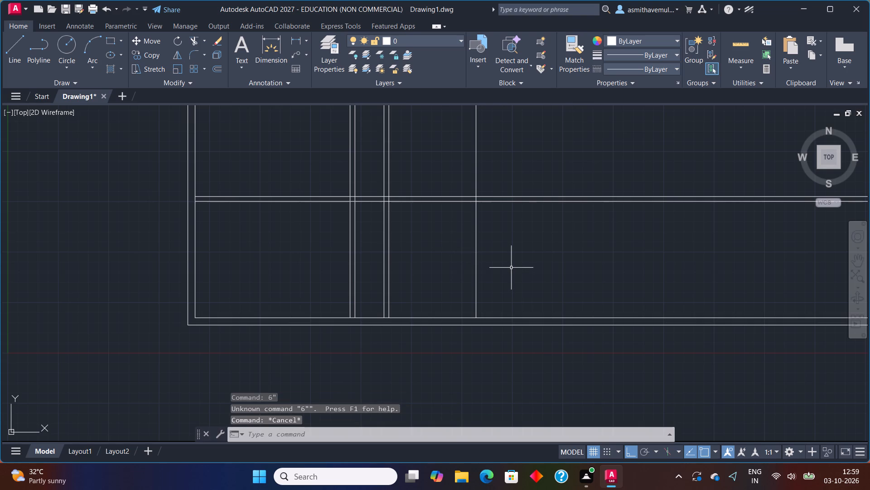
# Offset the new vertical line 6" to the right to give the third vertical partition its thickness.
pyautogui.press('o')
pyautogui.press('Return')
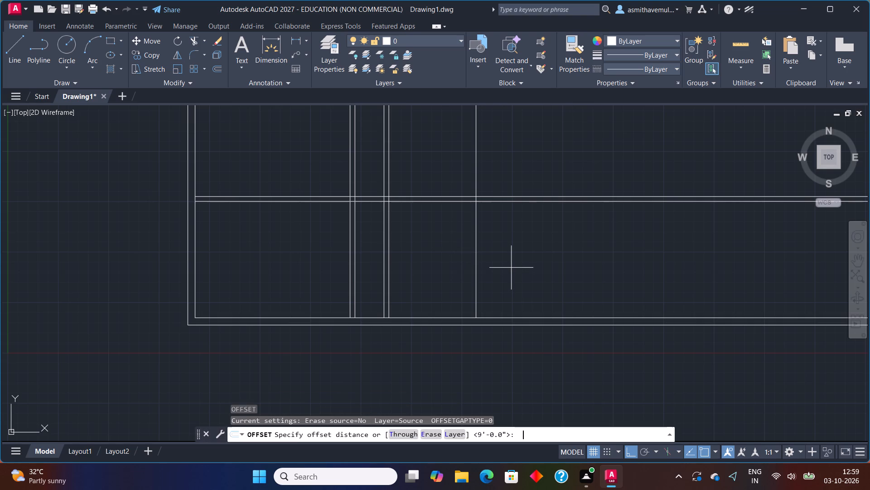
pyautogui.press('6')
pyautogui.hotkey('shift', '"')
pyautogui.press('Return')
pyautogui.click(475, 269)
pyautogui.click(488, 264)
pyautogui.press('Escape')
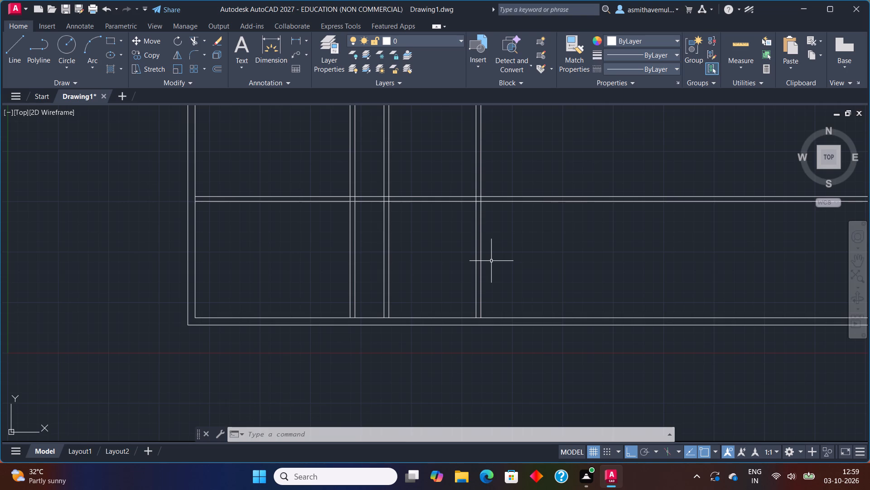
# Offset the right-hand line of the third vertical partition 9' to the right.
pyautogui.press('o')
pyautogui.press('Return')
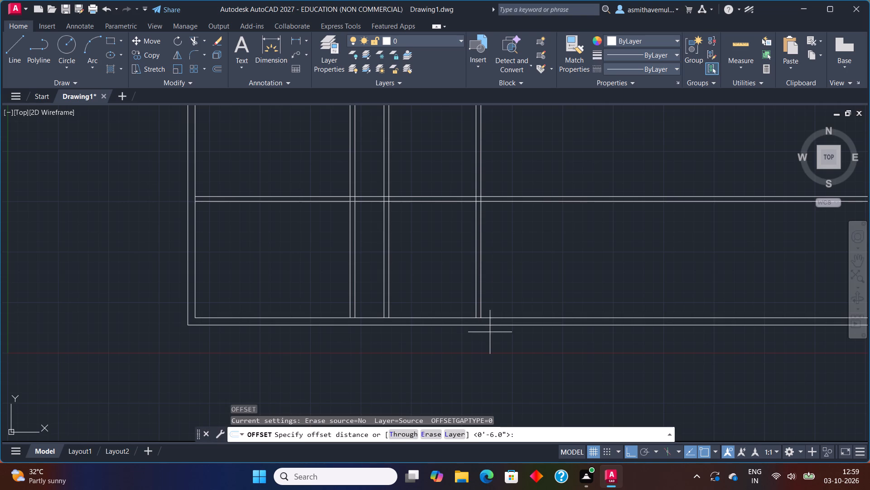
pyautogui.press('6')
pyautogui.press('BackSpace')
pyautogui.write("9'")
pyautogui.press('Return')
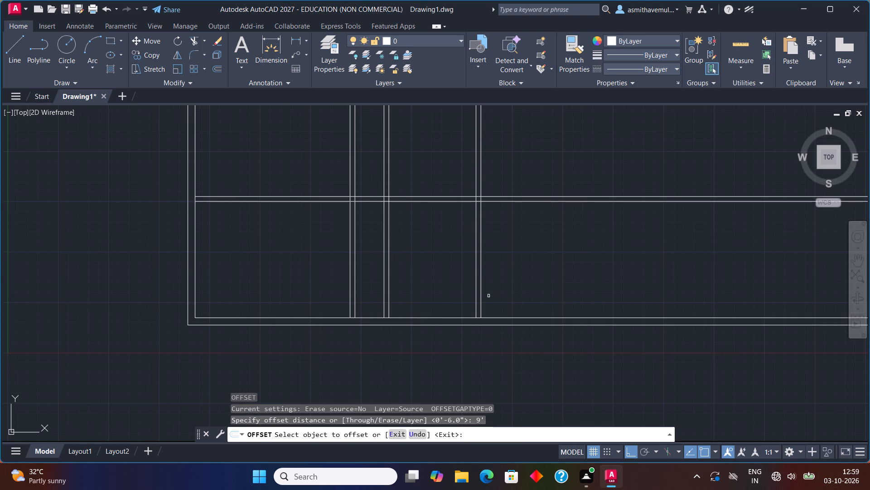
pyautogui.click(479, 294)
pyautogui.click(517, 281)
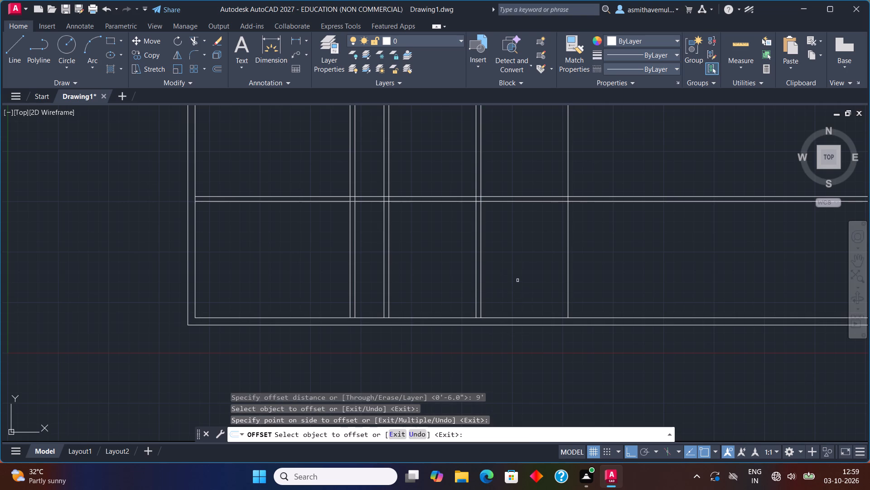
pyautogui.press('Escape')
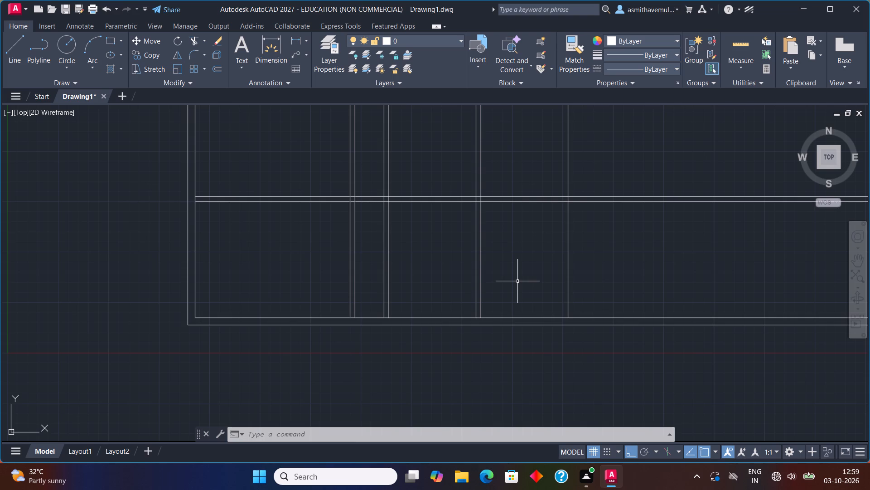
# Offset the new vertical line 6" to the right to give the fourth vertical partition its thickness.
pyautogui.press('o')
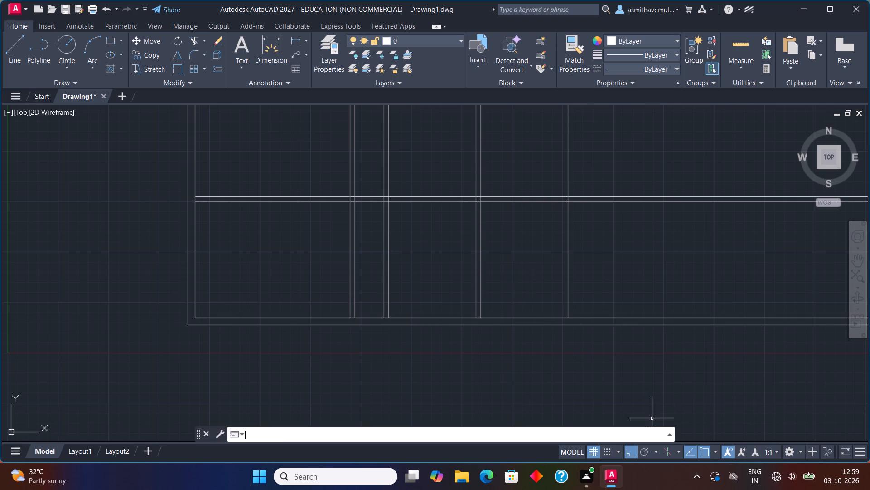
pyautogui.press('Return')
pyautogui.press('6')
pyautogui.hotkey('shift', '"')
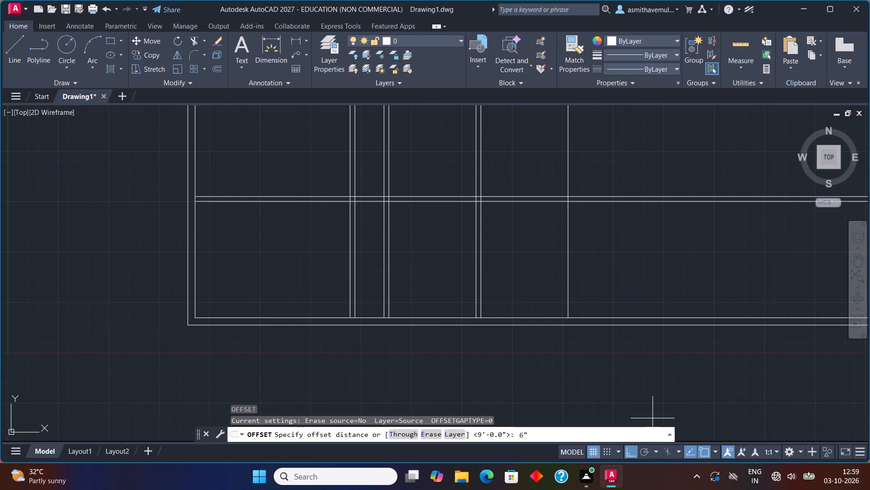
pyautogui.press('Return')
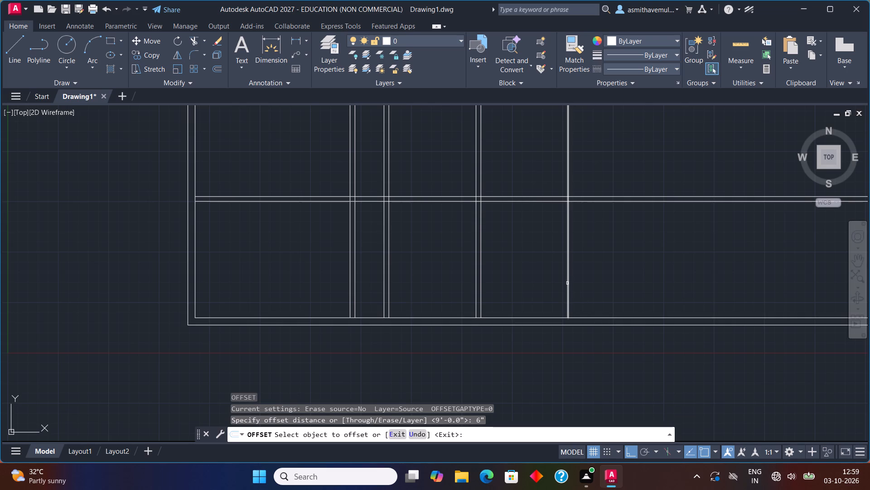
pyautogui.click(567, 283)
pyautogui.click(596, 274)
pyautogui.press('Escape')
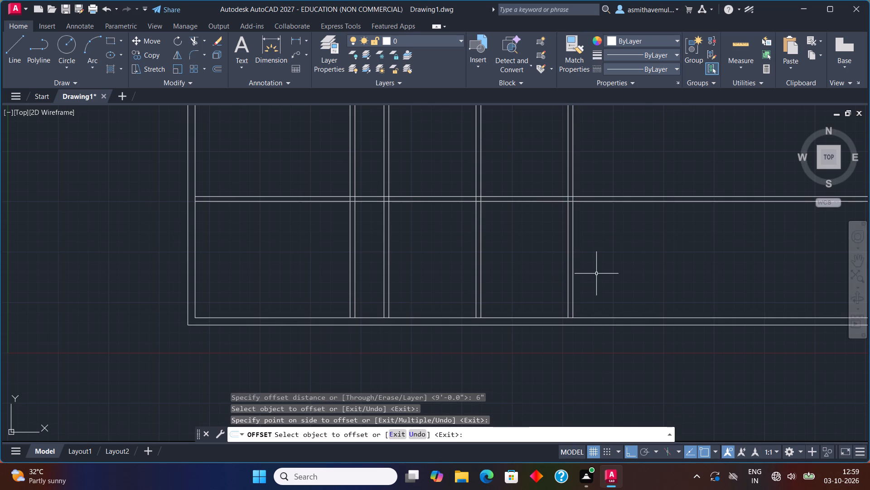
# Offset the right-hand line of the fourth vertical partition 9' to the right.
pyautogui.press('o')
pyautogui.press('Return')
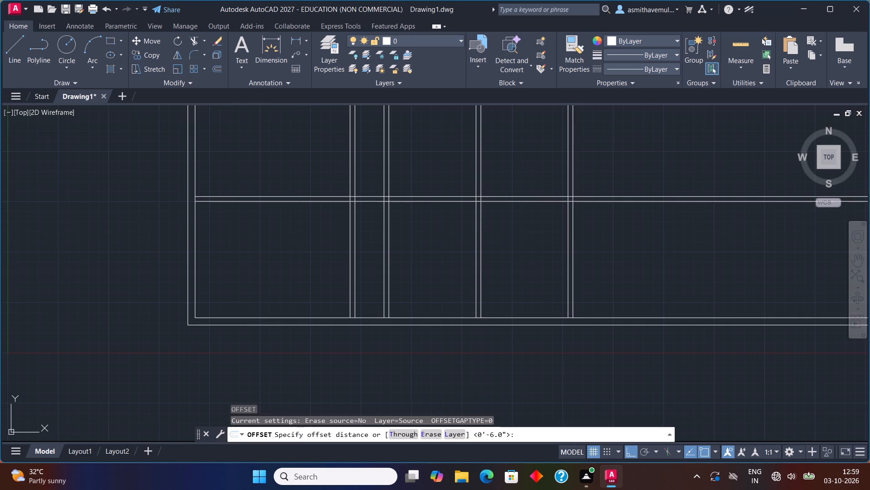
pyautogui.press('9')
pyautogui.press("'")
pyautogui.press('Return')
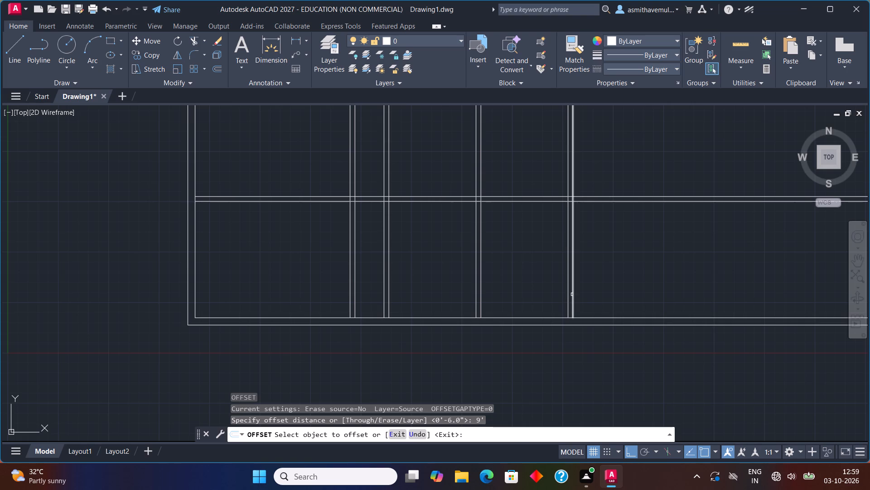
pyautogui.click(572, 295)
pyautogui.click(613, 274)
pyautogui.press('Escape')
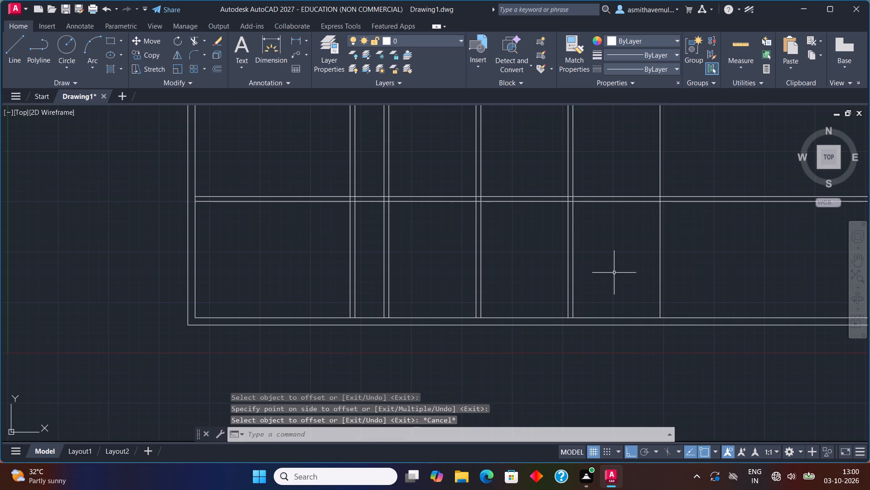
# Offset the new vertical line 6" to the right to give the fifth vertical partition its thickness.
pyautogui.press('o')
pyautogui.press('Return')
pyautogui.press('6')
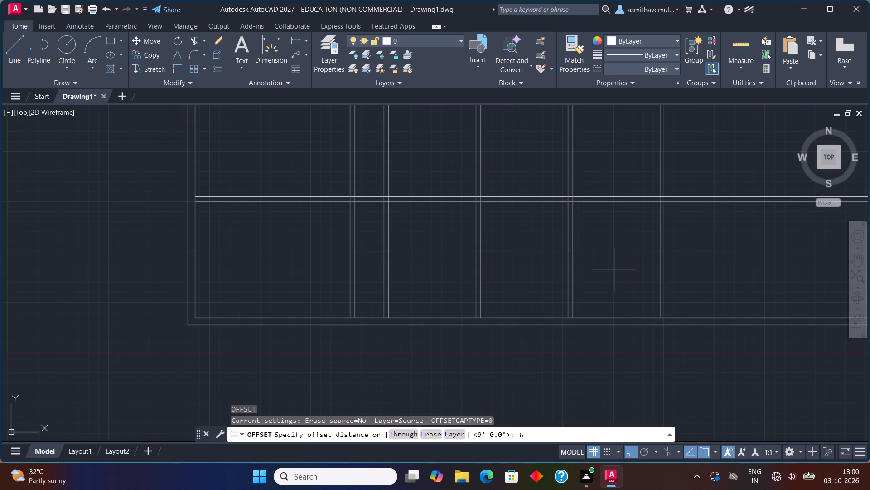
pyautogui.hotkey('shift', '"')
pyautogui.press('Return')
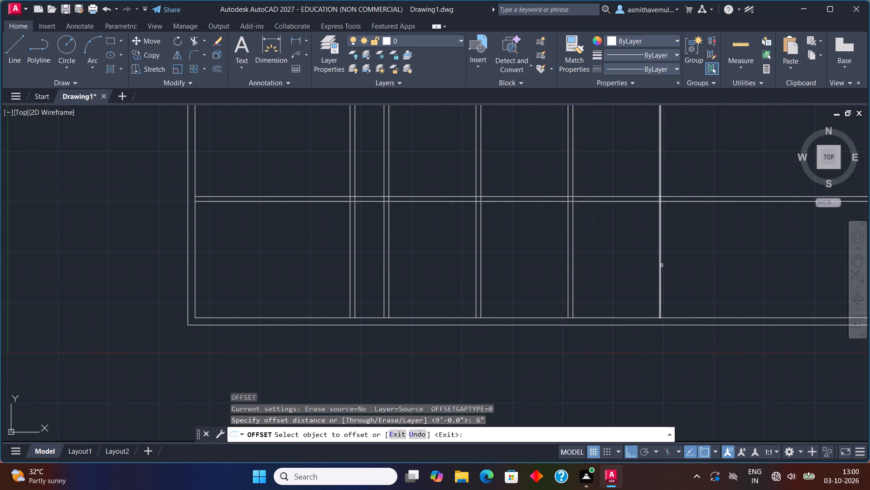
pyautogui.click(661, 266)
pyautogui.click(699, 263)
pyautogui.press('Escape')
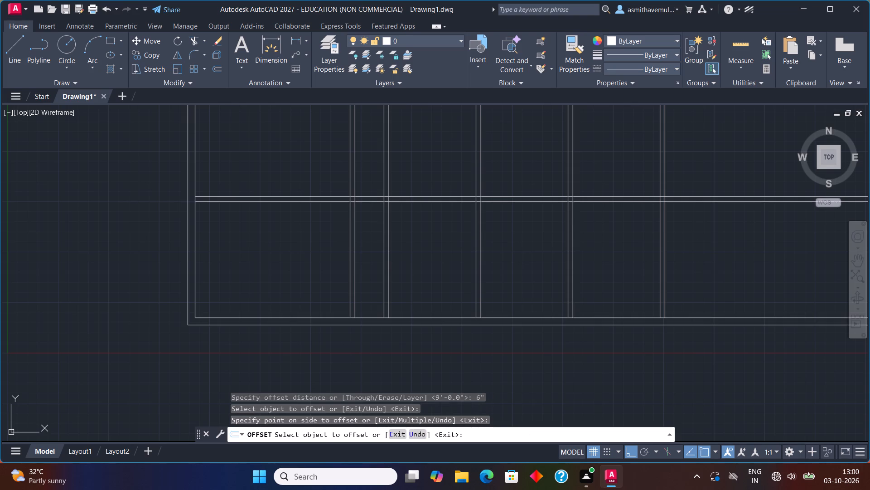
# Trim the parts of all five vertical partitions that lie above the horizontal partition.
pyautogui.scroll(-1, 700, 262)
pyautogui.moveTo(672, 270); pyautogui.dragTo(563, 314, button='middle')
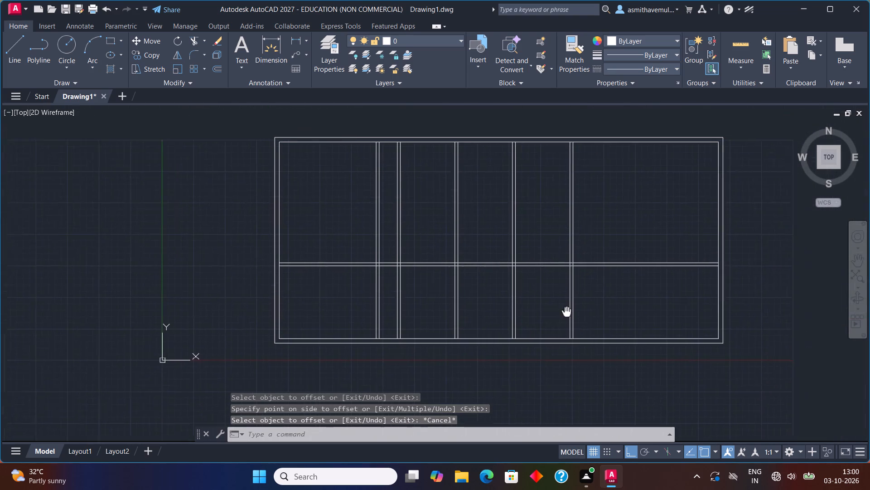
pyautogui.moveTo(563, 314); pyautogui.dragTo(556, 317, button='middle')
pyautogui.write('TRIM')
pyautogui.press('Return')
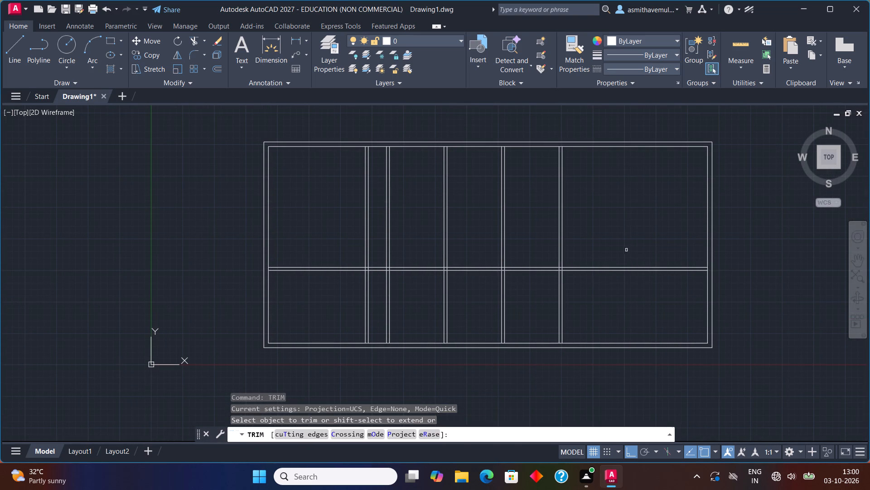
pyautogui.moveTo(602, 244); pyautogui.dragTo(371, 241)
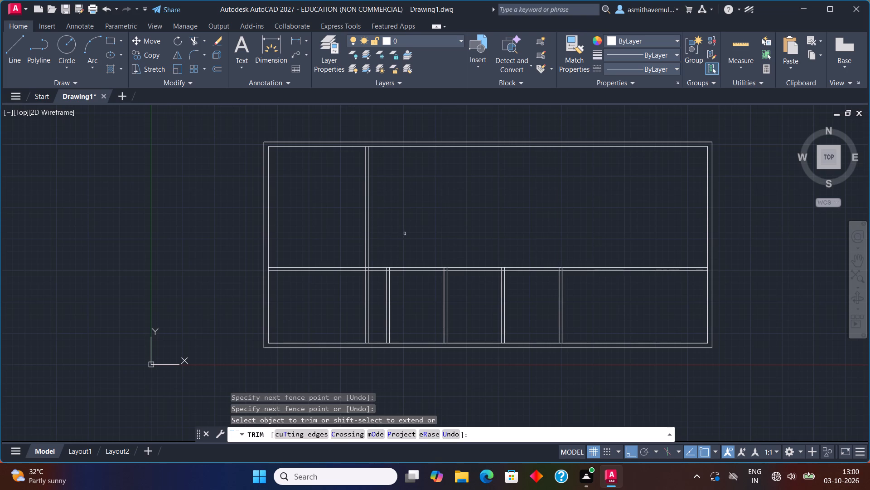
pyautogui.moveTo(405, 233); pyautogui.dragTo(401, 231)
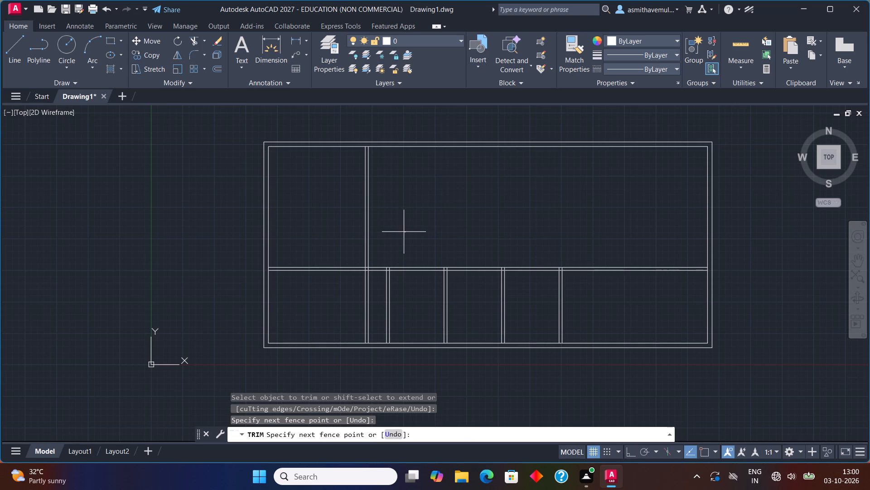
pyautogui.moveTo(401, 231); pyautogui.dragTo(319, 234)
pyautogui.scroll(-1, 359, 228)
pyautogui.moveTo(461, 344); pyautogui.dragTo(459, 300, button='middle')
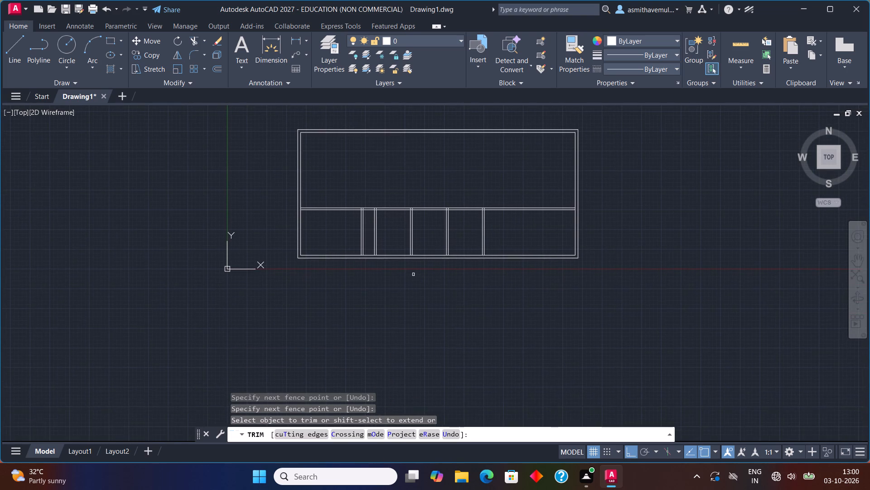
pyautogui.scroll(2, 400, 267)
pyautogui.moveTo(388, 262); pyautogui.dragTo(373, 317, button='middle')
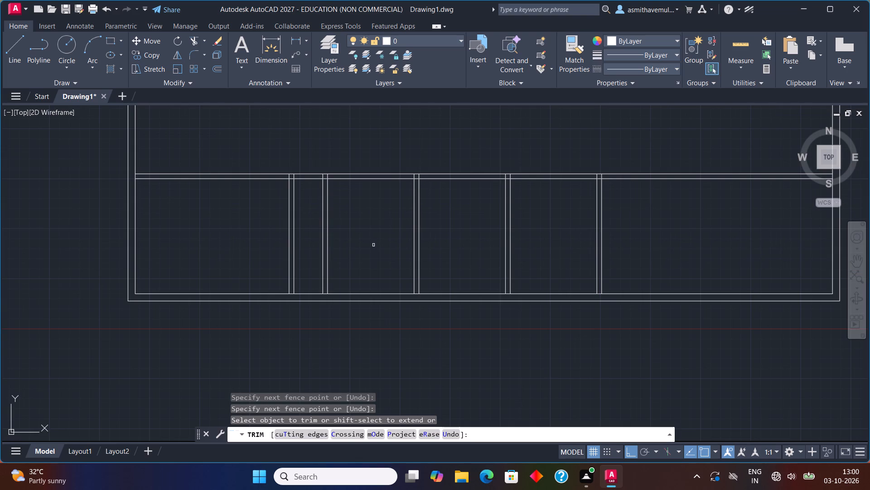
pyautogui.press('Escape')
# Draw a horizontal line across the narrow space between the first and second vertical partitions, somewhat below its mid-height.
pyautogui.press('l')
pyautogui.press('Return')
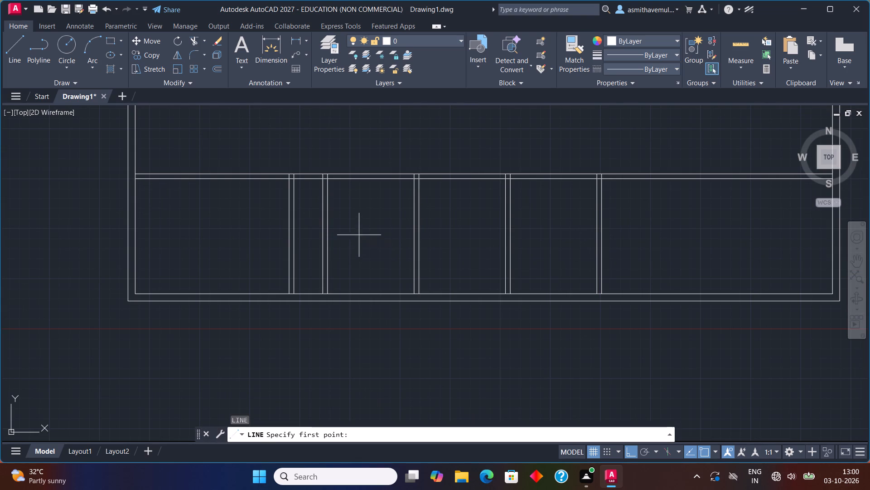
pyautogui.scroll(1, 292, 219)
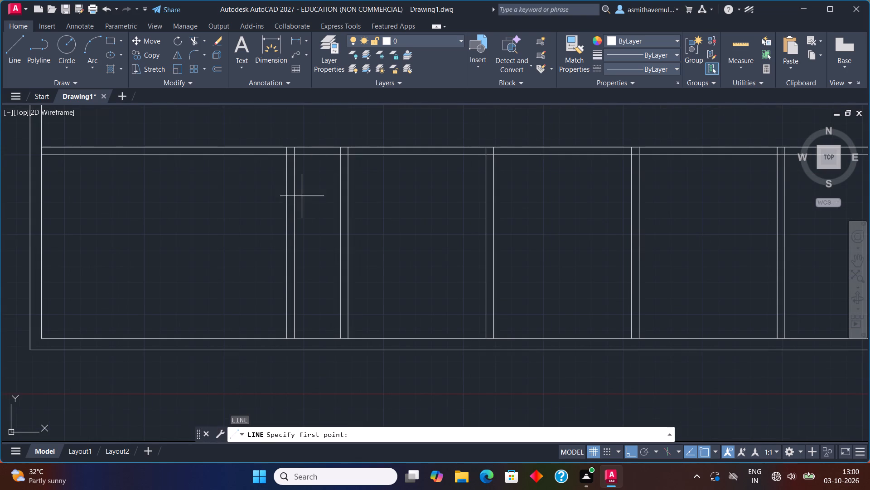
pyautogui.click(294, 270)
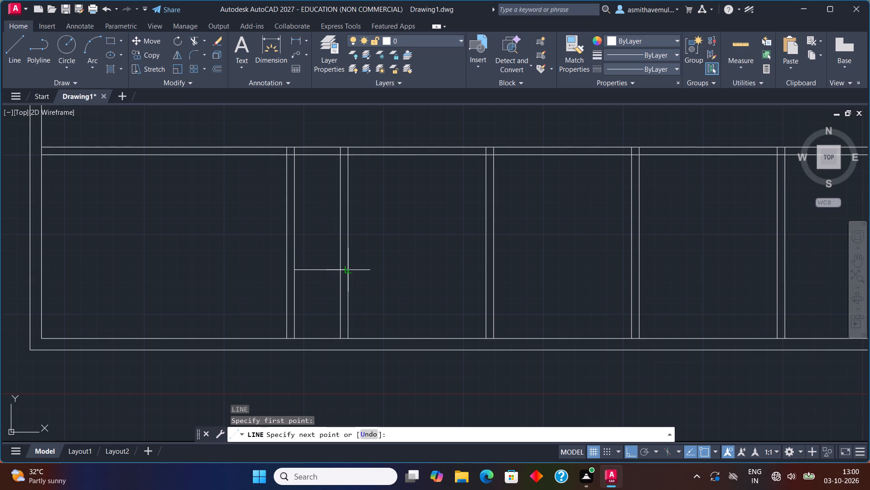
pyautogui.click(342, 269)
pyautogui.press('Escape')
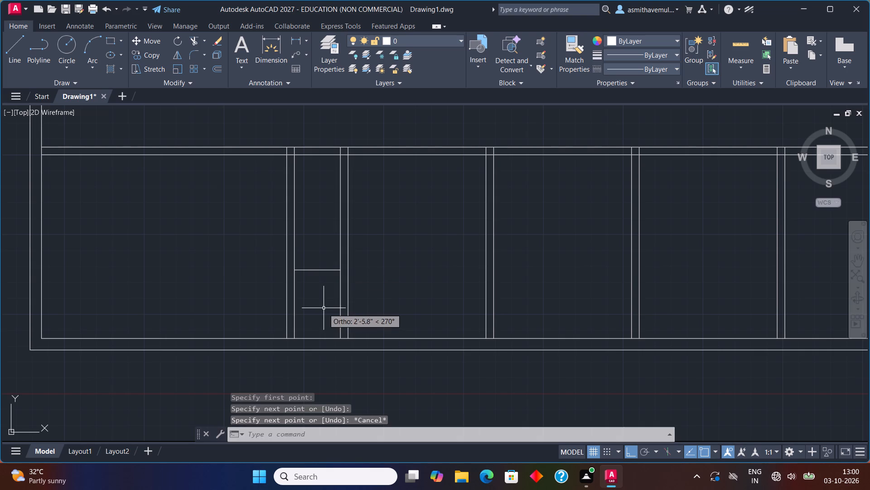
# Offset the short horizontal line between the first and second vertical partitions 6" upward.
pyautogui.press('o')
pyautogui.press('Return')
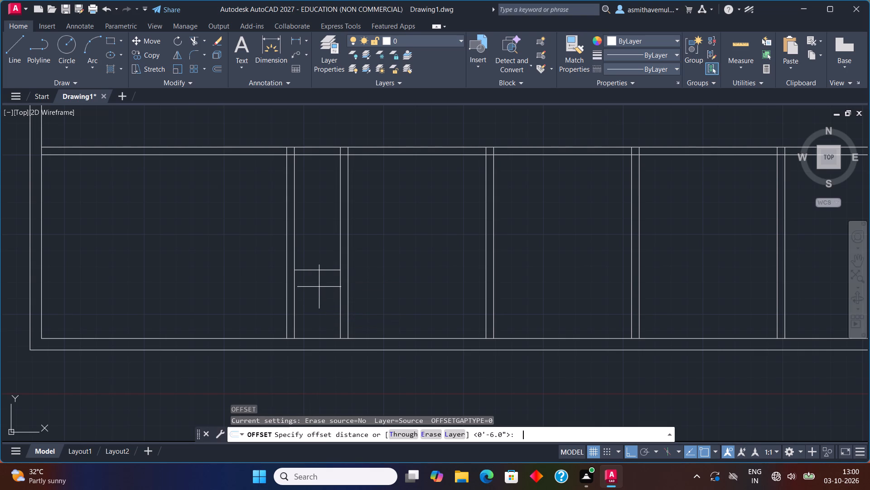
pyautogui.press('6')
pyautogui.hotkey('shift', '"')
pyautogui.press('Return')
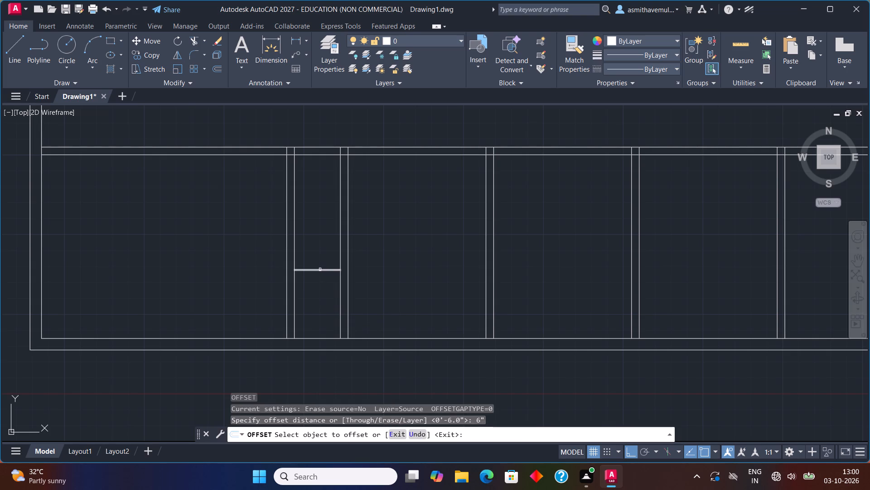
pyautogui.click(320, 269)
pyautogui.click(321, 238)
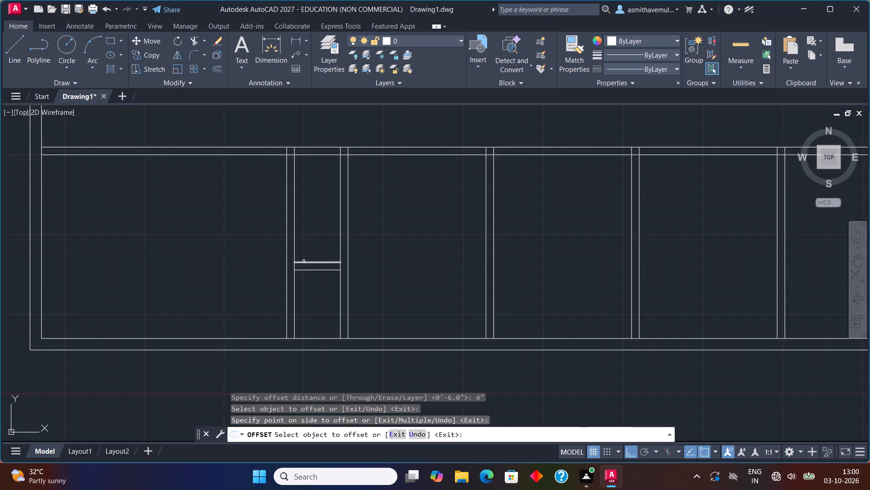
pyautogui.keyDown('shift'); pyautogui.scroll(2, 296, 263); pyautogui.keyUp('shift')
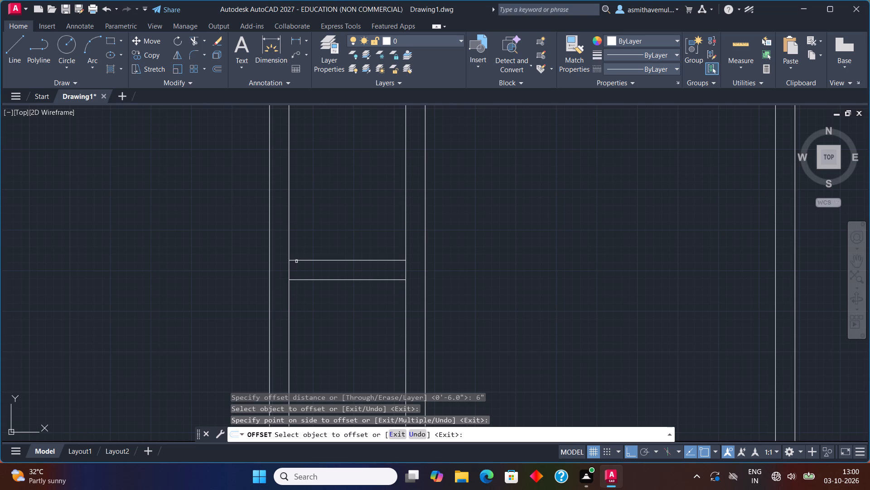
pyautogui.press('Escape')
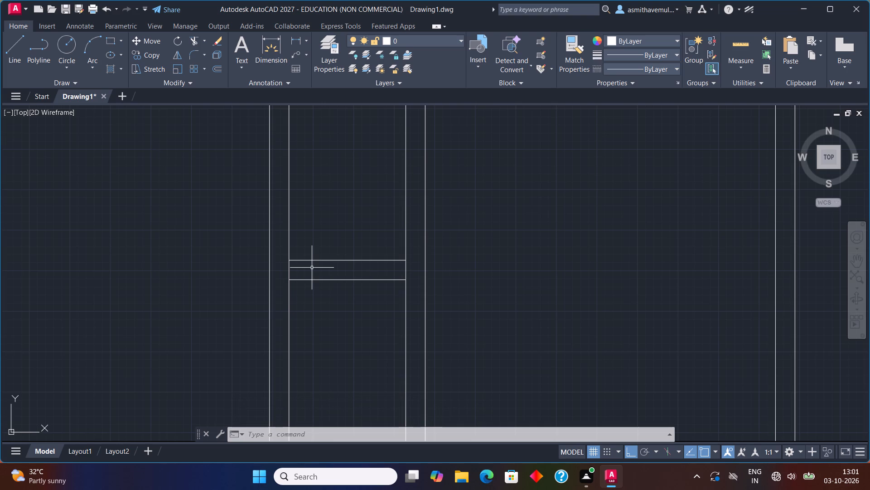
# Extend the upper short horizontal line leftward to the outer left line of the first vertical partition.
pyautogui.write('EXTEND')
pyautogui.press('Return')
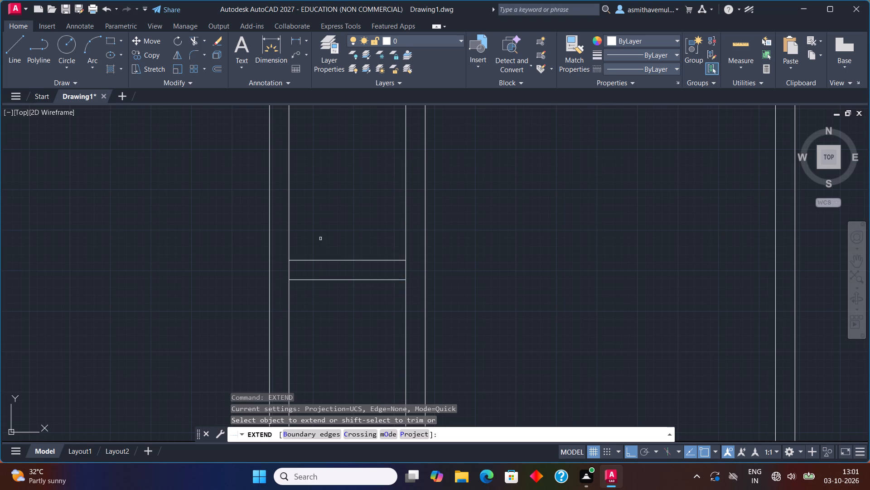
pyautogui.click(308, 262)
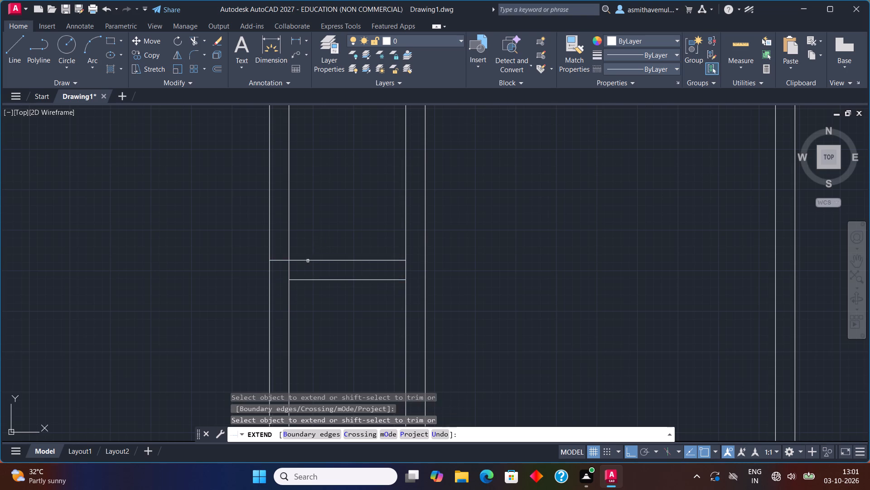
pyautogui.press('Escape')
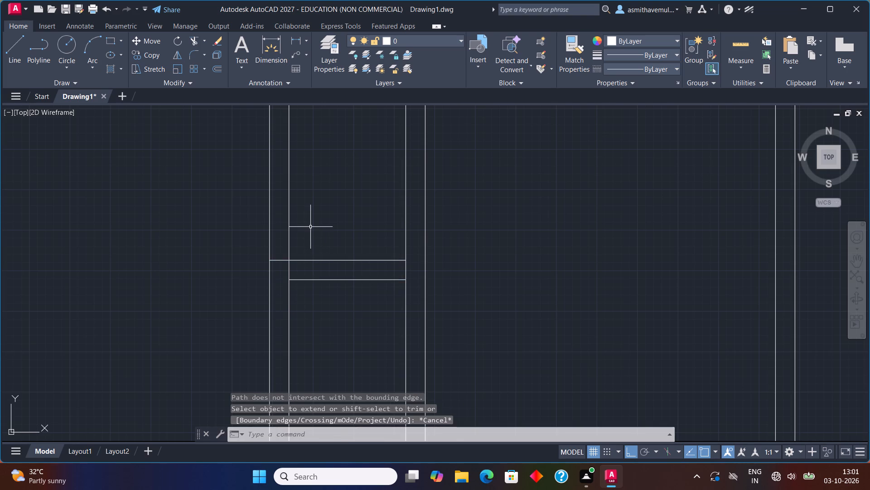
pyautogui.moveTo(310, 227); pyautogui.dragTo(224, 226)
pyautogui.press('Escape')
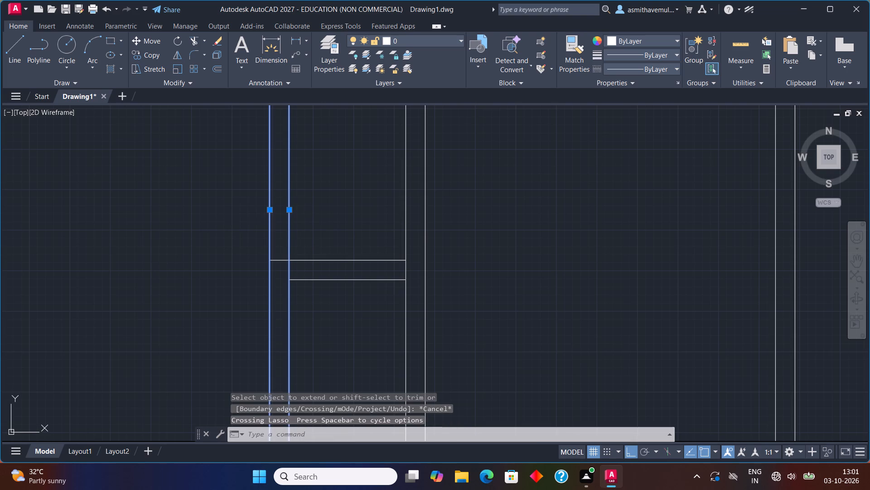
# Trim the first vertical partition above the short horizontal partition and clear the leftover line inside their corner.
pyautogui.write('TRIM')
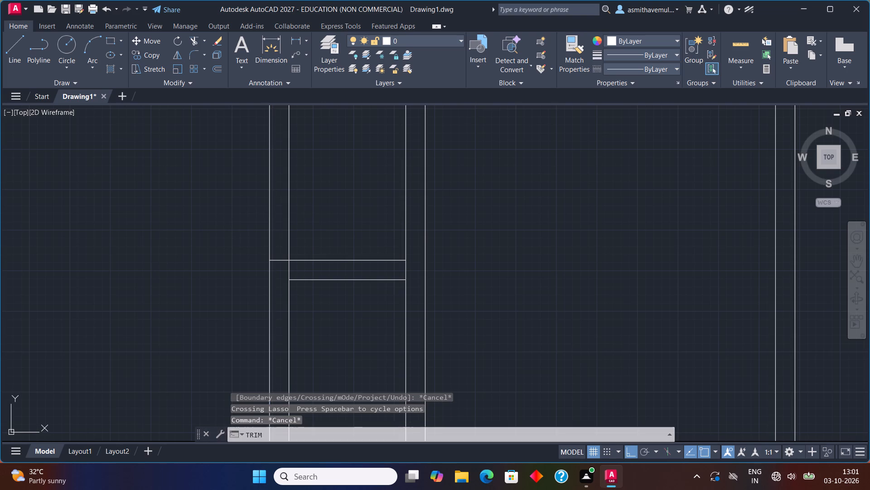
pyautogui.press('Return')
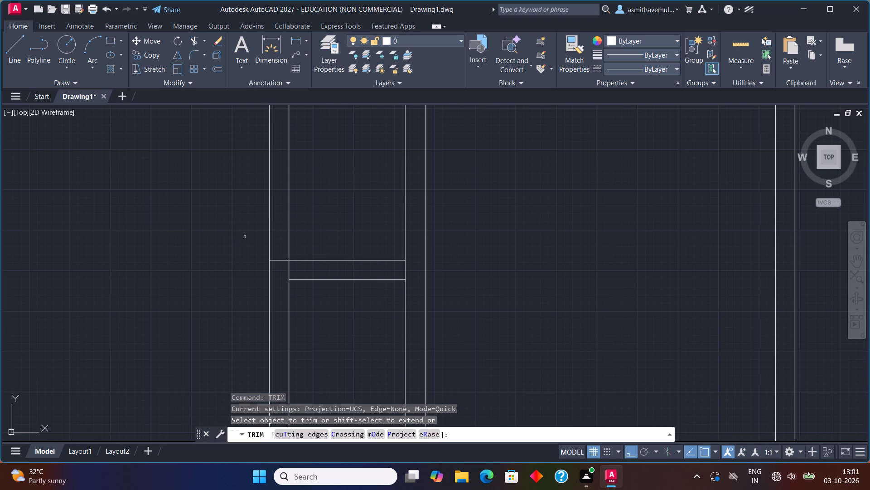
pyautogui.moveTo(381, 200); pyautogui.dragTo(226, 183)
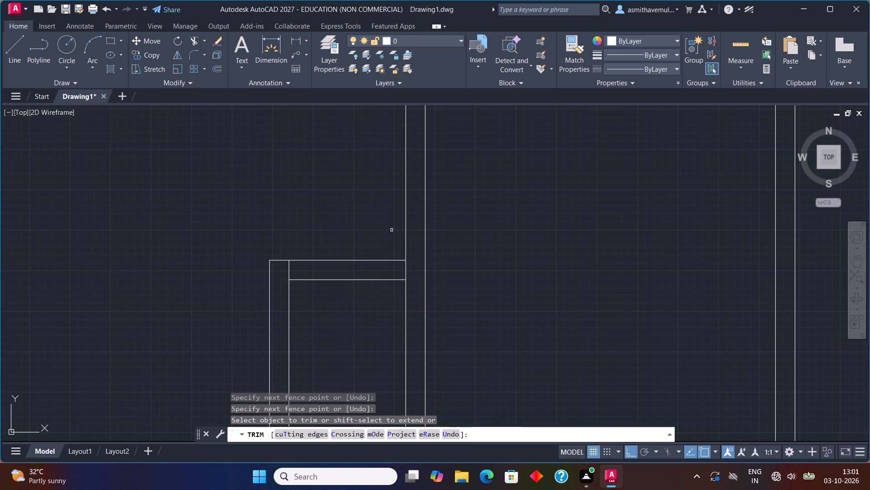
pyautogui.scroll(-2, 392, 231)
pyautogui.scroll(1, 390, 232)
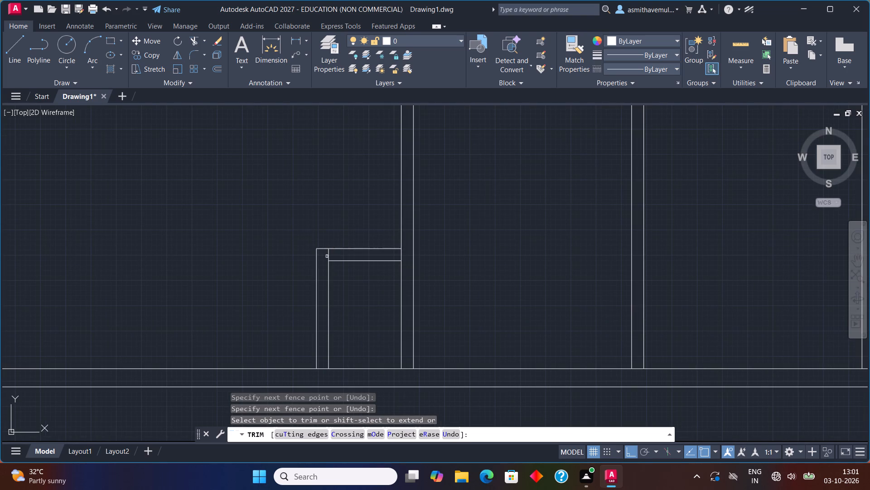
pyautogui.moveTo(328, 255); pyautogui.dragTo(333, 255)
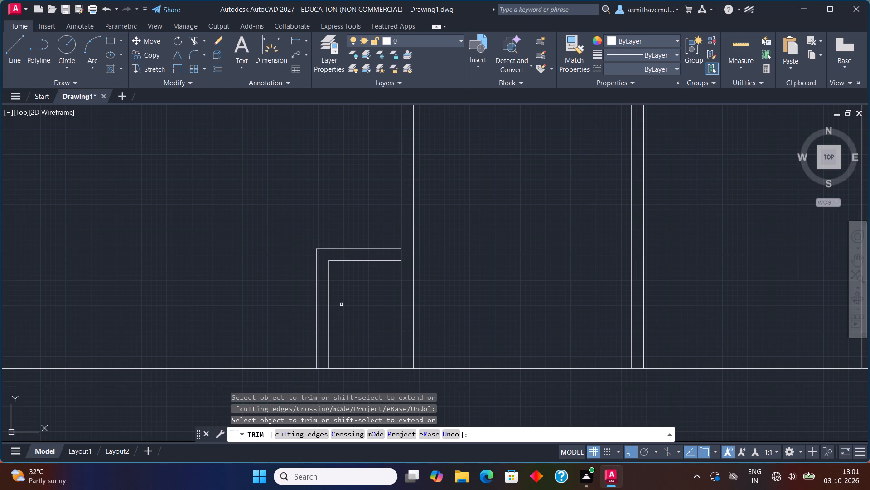
pyautogui.press('Escape')
# Extend the lower short horizontal line rightward to the right-hand line of the second vertical partition.
pyautogui.write('EXTEND')
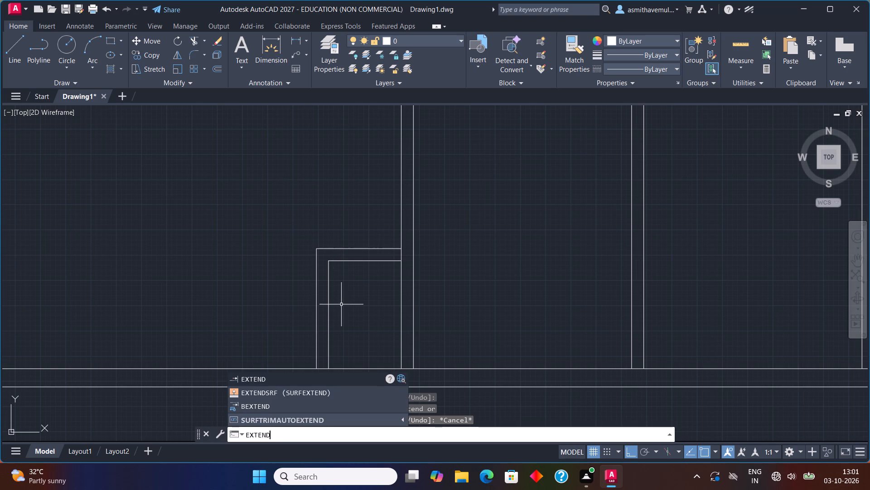
pyautogui.press('Return')
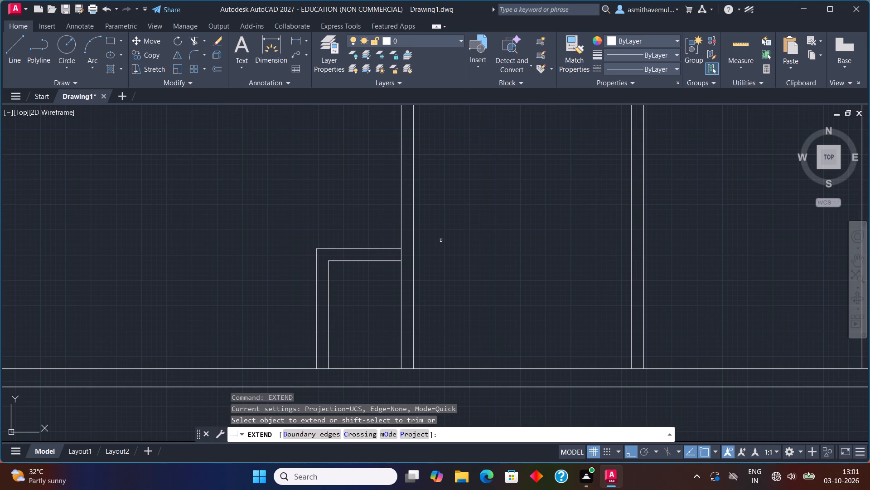
pyautogui.click(396, 261)
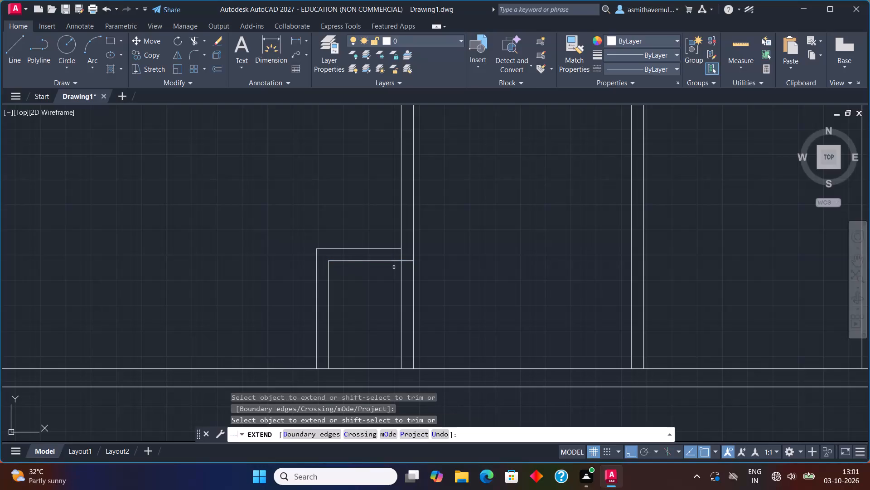
pyautogui.press('Escape')
# Trim the second vertical partition below the short horizontal partition and clear the leftover line inside their corner.
pyautogui.write('TRIM')
pyautogui.press('Return')
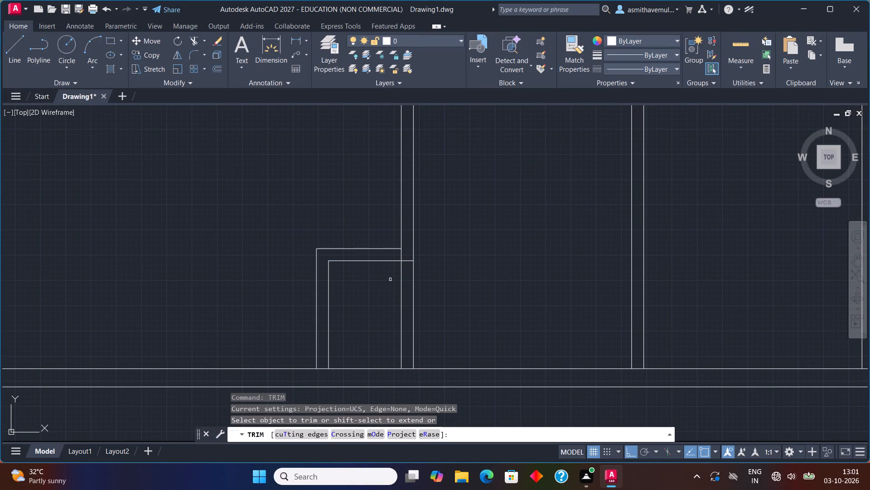
pyautogui.moveTo(386, 284); pyautogui.dragTo(507, 285)
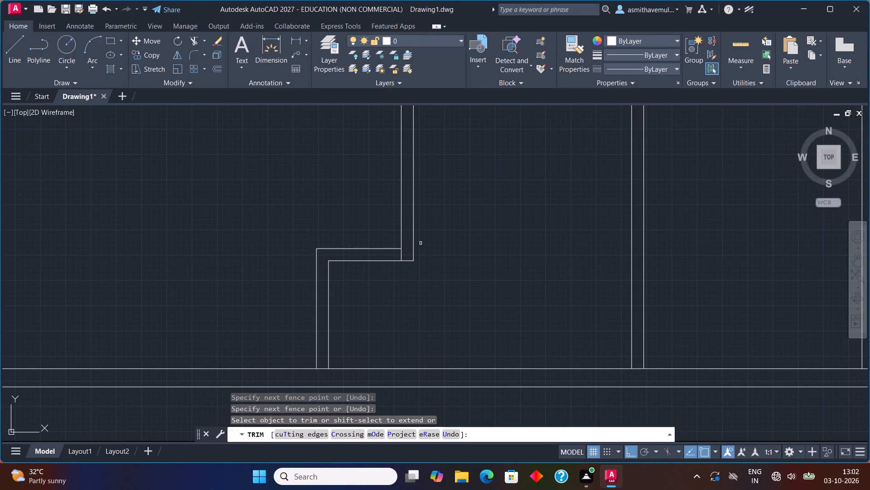
pyautogui.scroll(2, 416, 243)
pyautogui.moveTo(383, 269); pyautogui.dragTo(360, 274)
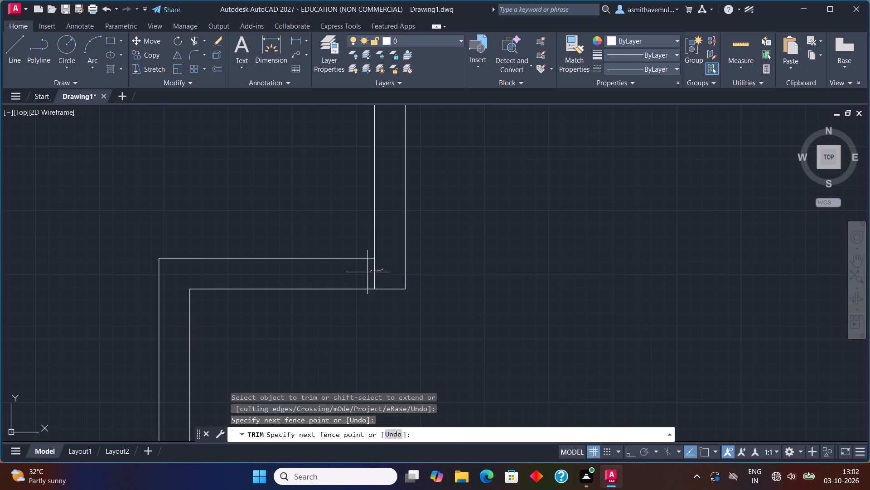
pyautogui.moveTo(360, 274); pyautogui.dragTo(354, 275)
pyautogui.scroll(-4, 354, 275)
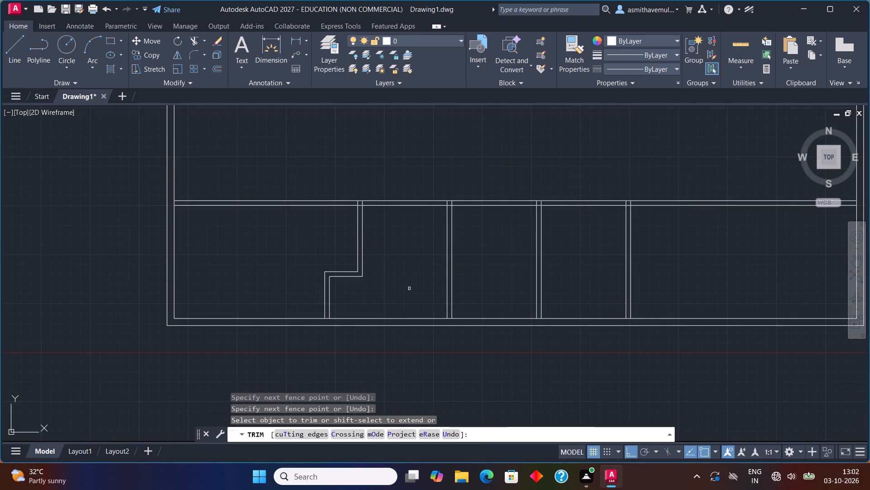
pyautogui.press('Escape')
# Trim the overlapping lines where the second vertical partition meets the long horizontal partition, leaving an open T-junction.
pyautogui.write('TRIM')
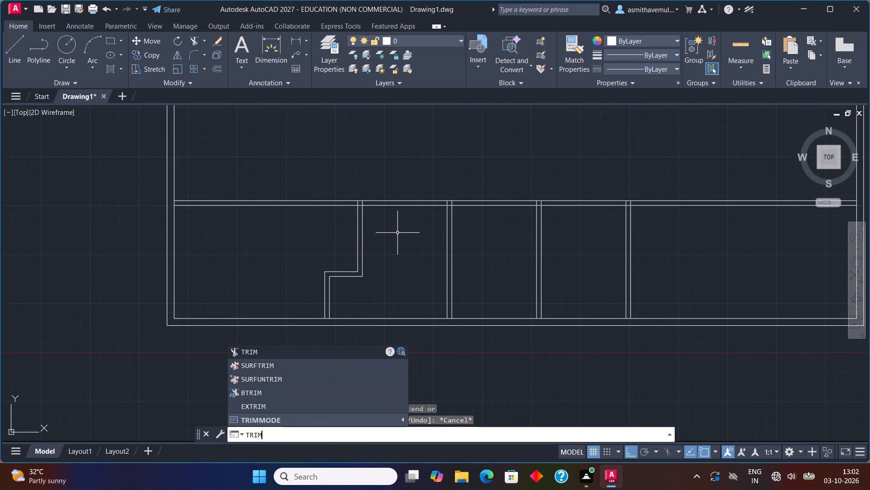
pyautogui.press('Return')
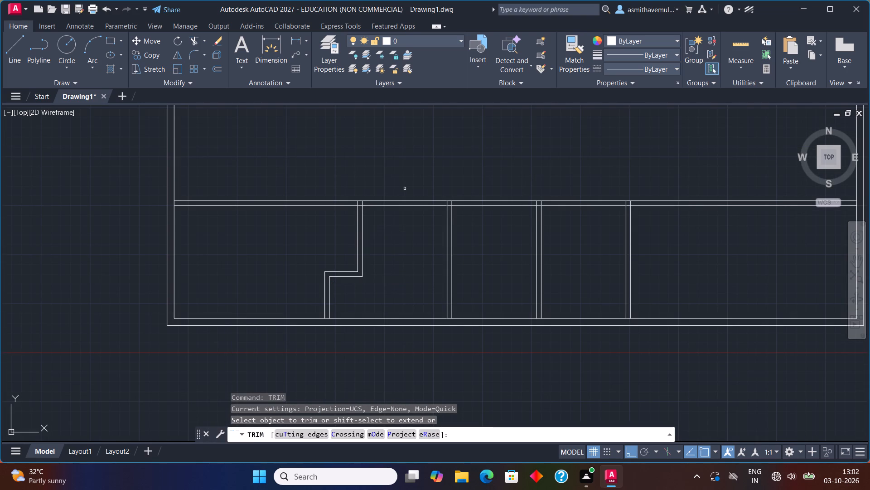
pyautogui.scroll(1, 404, 186)
pyautogui.scroll(2, 329, 184)
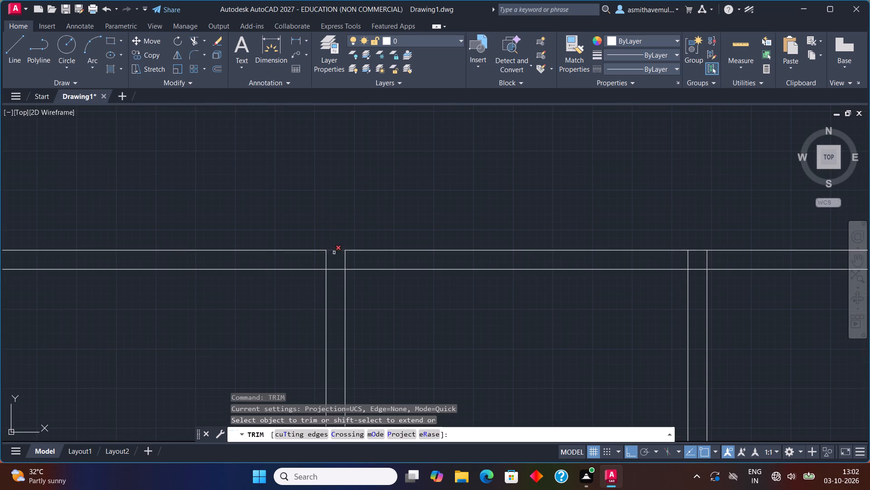
pyautogui.click(326, 257)
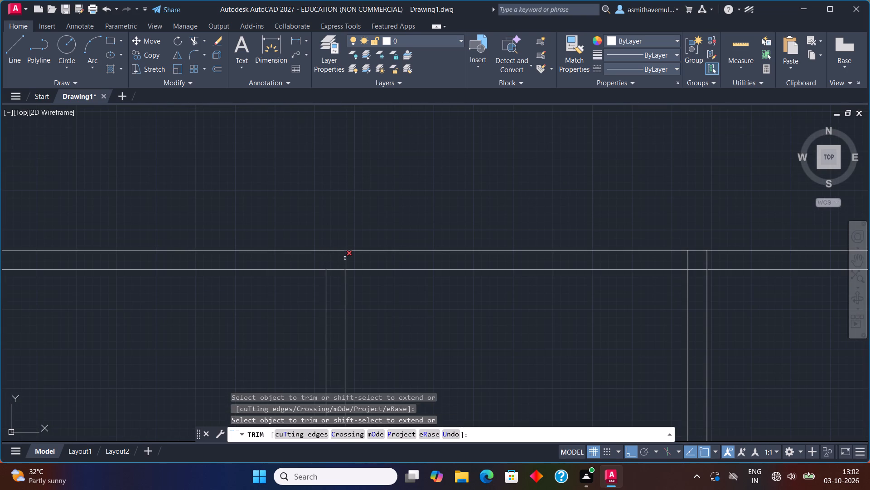
pyautogui.click(345, 259)
pyautogui.click(332, 270)
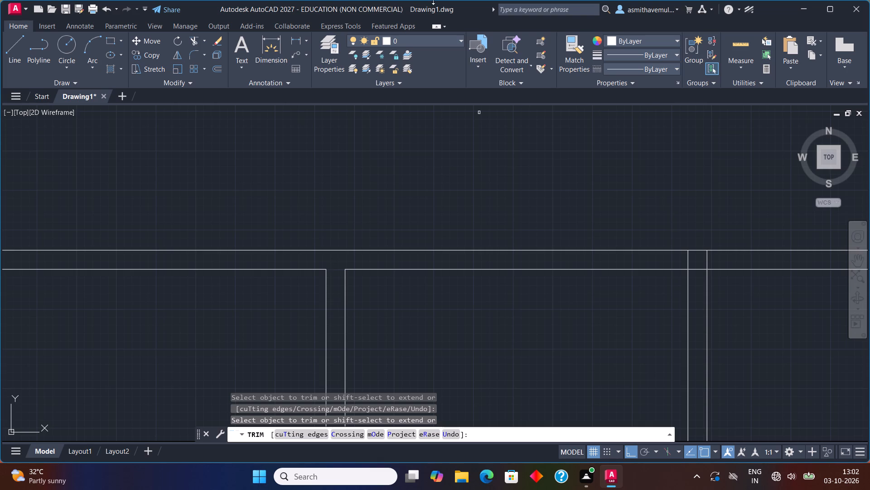
# Trim the overlapping lines where the third vertical partition meets the long horizontal partition, leaving an open T-junction.
pyautogui.moveTo(523, 296); pyautogui.dragTo(460, 257, button='middle')
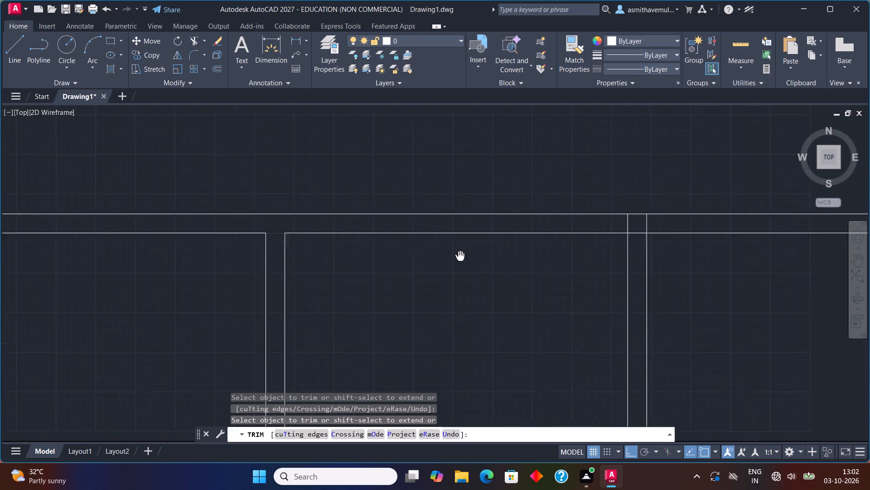
pyautogui.moveTo(460, 257); pyautogui.dragTo(442, 249, button='middle')
pyautogui.scroll(-1, 438, 244)
pyautogui.moveTo(439, 253); pyautogui.dragTo(356, 254, button='middle')
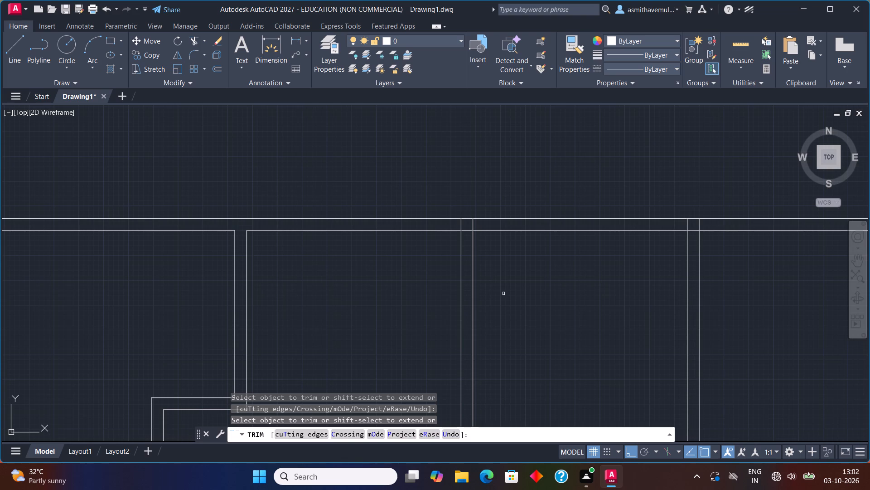
pyautogui.scroll(1, 483, 228)
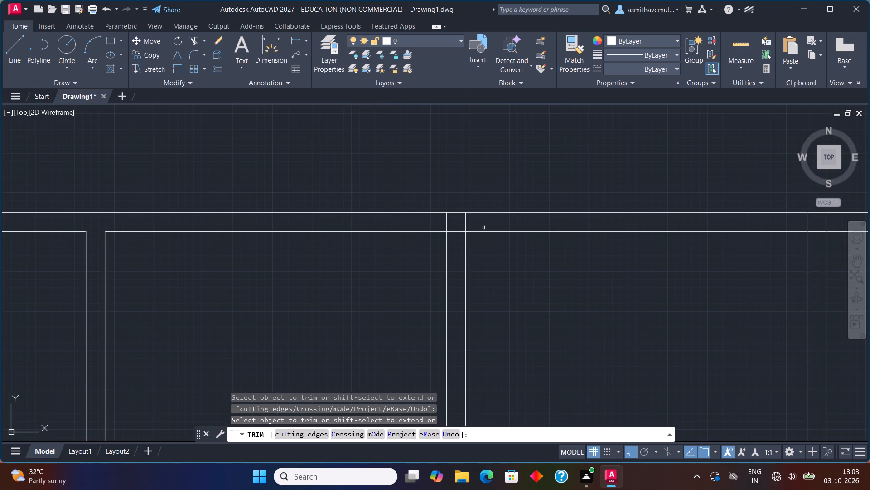
pyautogui.moveTo(483, 228); pyautogui.dragTo(462, 225)
pyautogui.moveTo(460, 225); pyautogui.dragTo(437, 220)
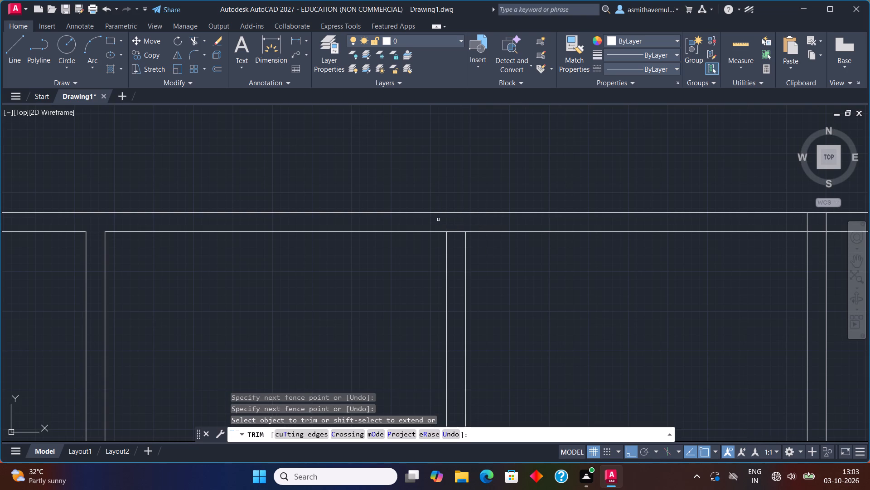
pyautogui.moveTo(447, 223); pyautogui.dragTo(454, 240)
# Trim the overlapping lines where the fifth vertical partition meets the long horizontal partition, leaving an open T-junction.
pyautogui.scroll(-2, 459, 241)
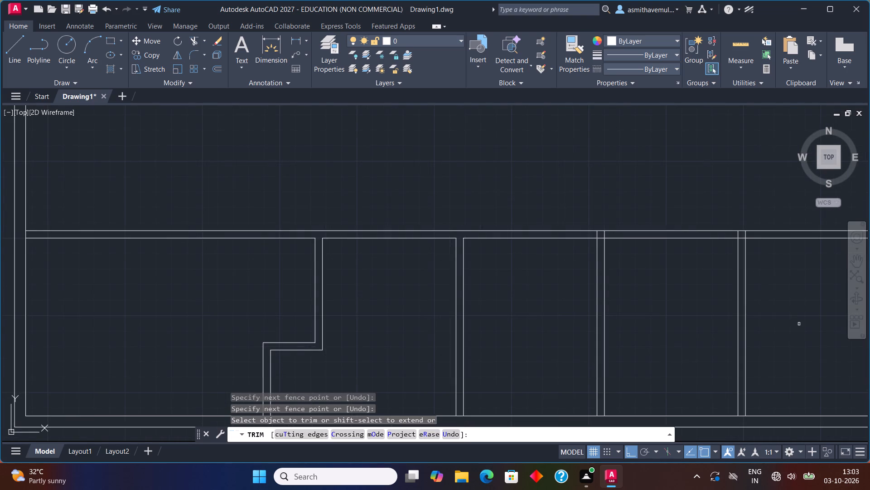
pyautogui.moveTo(799, 324); pyautogui.dragTo(582, 317, button='middle')
pyautogui.scroll(1, 514, 262)
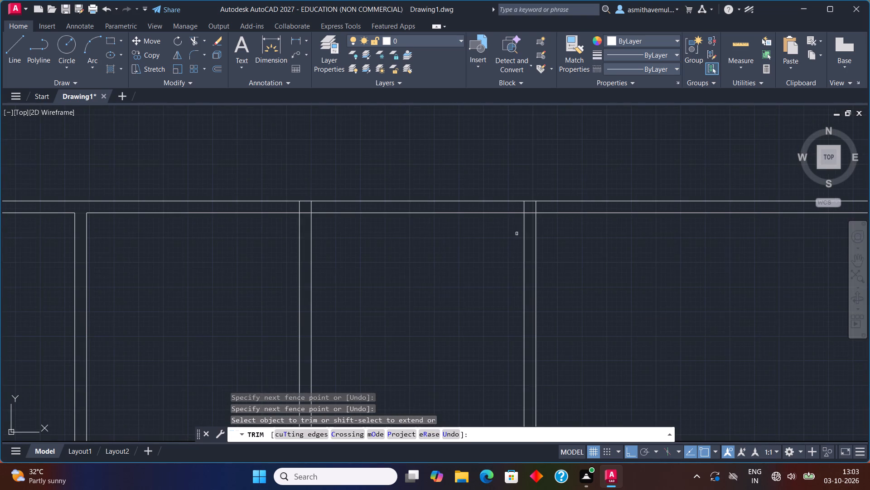
pyautogui.scroll(1, 519, 230)
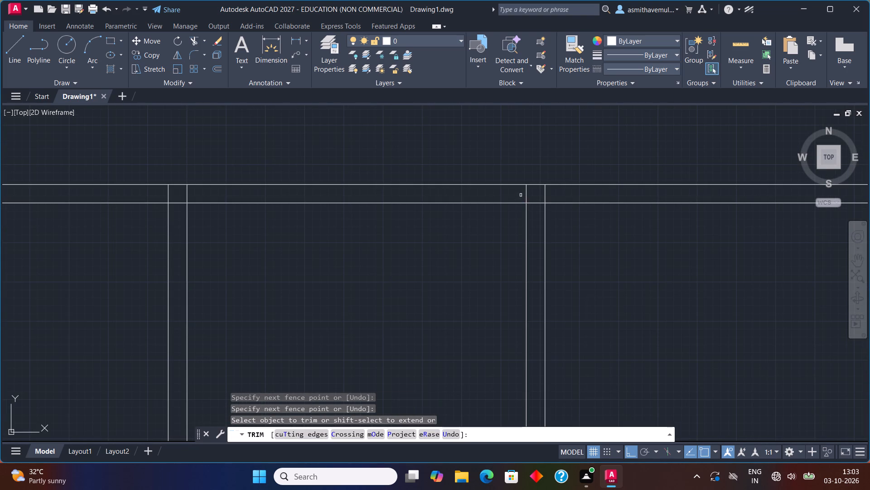
pyautogui.moveTo(522, 195); pyautogui.dragTo(545, 192)
pyautogui.moveTo(537, 196); pyautogui.dragTo(536, 221)
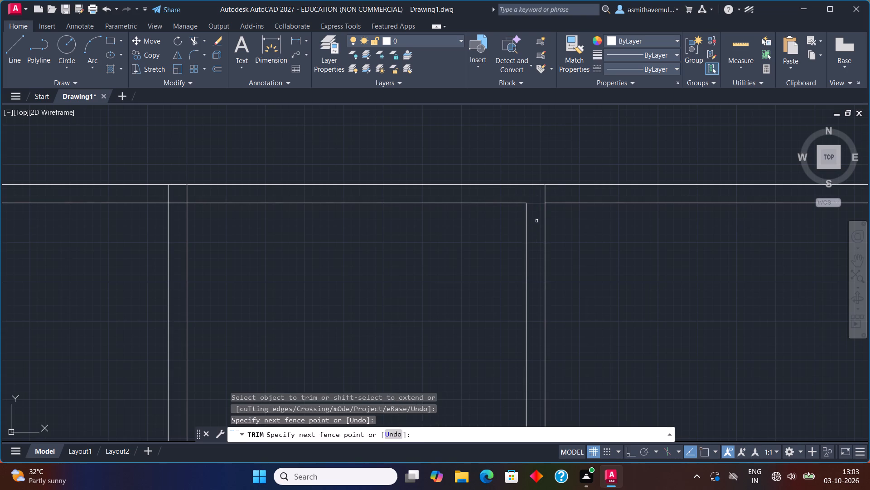
pyautogui.moveTo(540, 198); pyautogui.dragTo(566, 191)
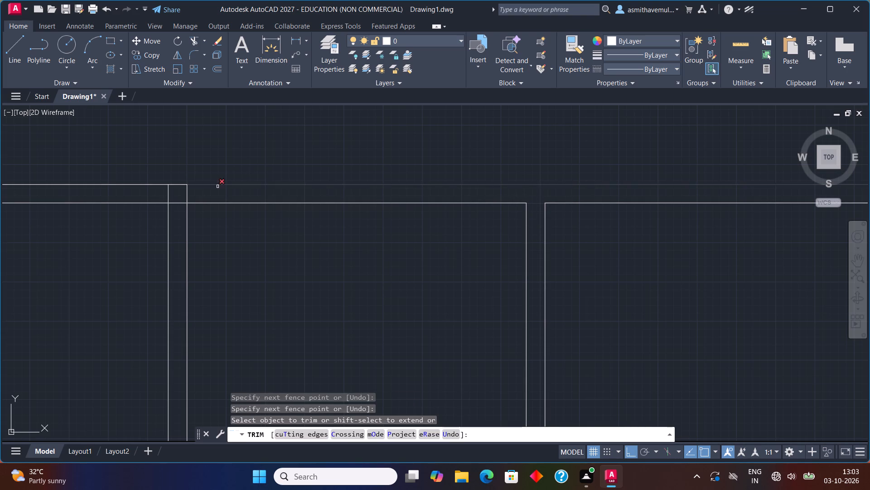
# Trim the overlapping lines where the fourth vertical partition meets the long horizontal partition, leaving an open T-junction.
pyautogui.moveTo(203, 193); pyautogui.dragTo(155, 193)
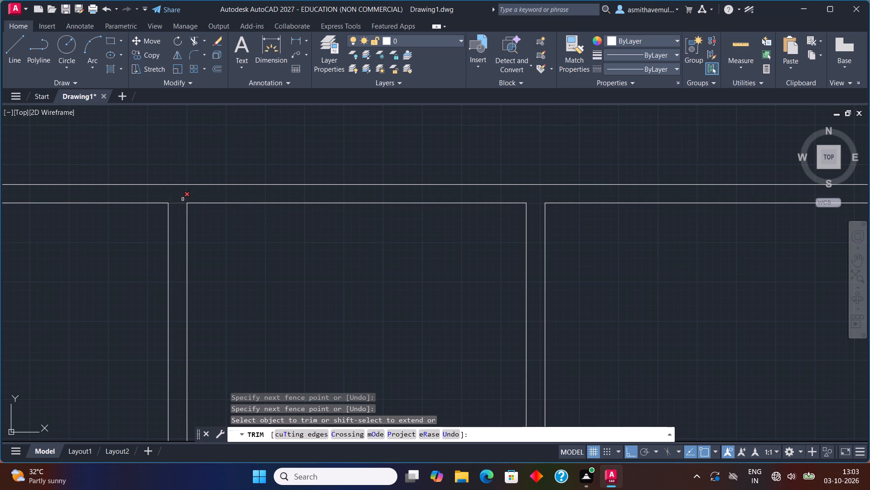
pyautogui.moveTo(183, 199); pyautogui.dragTo(180, 216)
pyautogui.scroll(-1, 347, 229)
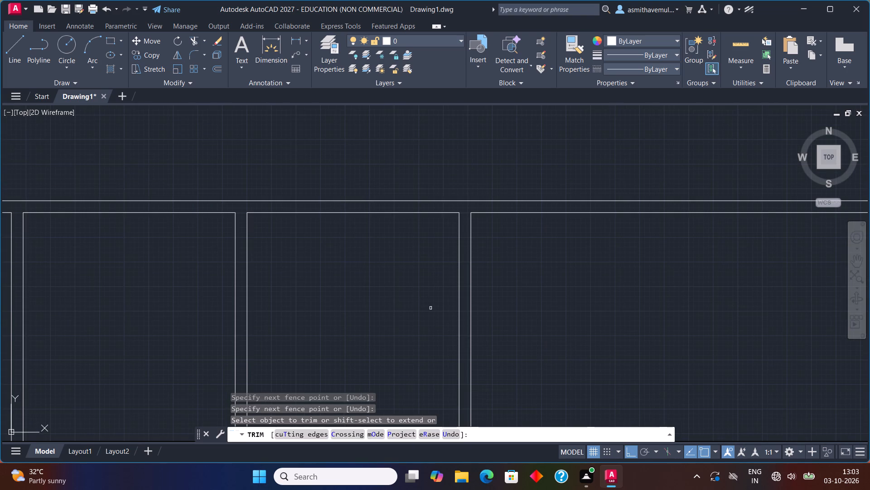
# Trim the right outer wall's inner line between the two lines of the long horizontal partition.
pyautogui.moveTo(428, 306); pyautogui.dragTo(357, 219, button='middle')
pyautogui.scroll(-1, 477, 210)
pyautogui.moveTo(631, 210); pyautogui.dragTo(406, 211, button='middle')
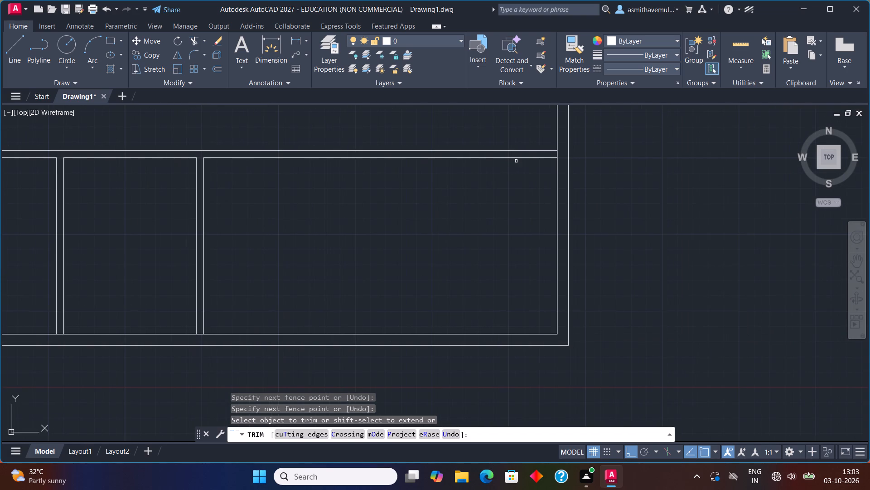
pyautogui.scroll(1, 519, 158)
pyautogui.moveTo(592, 151); pyautogui.dragTo(581, 152)
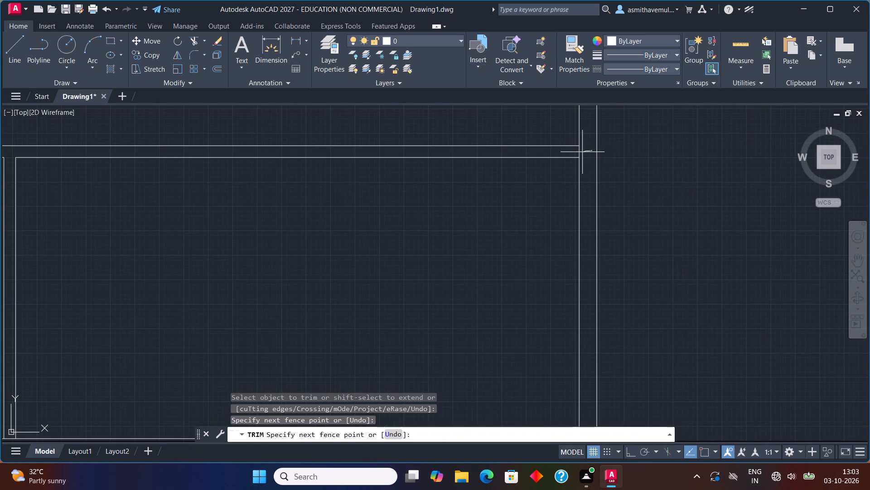
pyautogui.moveTo(581, 152); pyautogui.dragTo(575, 152)
# Trim the bottom outer wall's inner line between the faces of the fifth and fourth vertical partitions.
pyautogui.scroll(-1, 574, 171)
pyautogui.moveTo(566, 263); pyautogui.dragTo(663, 178, button='middle')
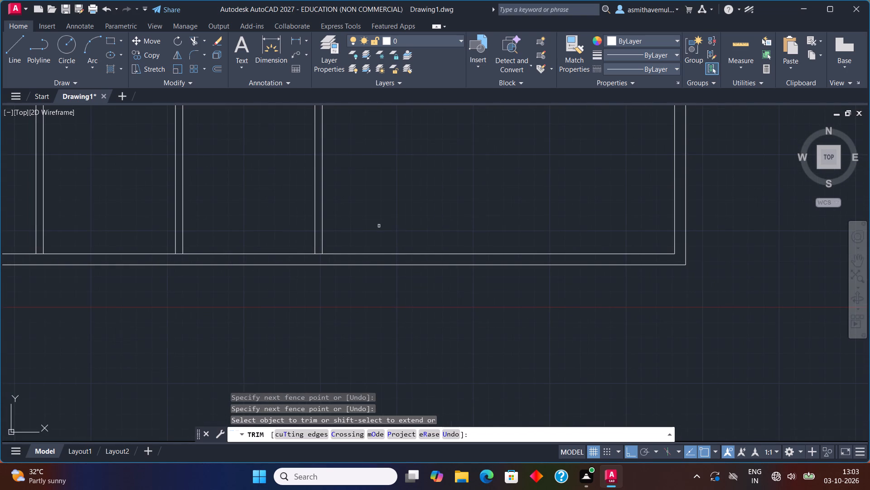
pyautogui.moveTo(378, 226); pyautogui.dragTo(593, 213, button='middle')
pyautogui.scroll(2, 531, 239)
pyautogui.moveTo(531, 239); pyautogui.dragTo(529, 265)
pyautogui.moveTo(176, 237); pyautogui.dragTo(180, 256)
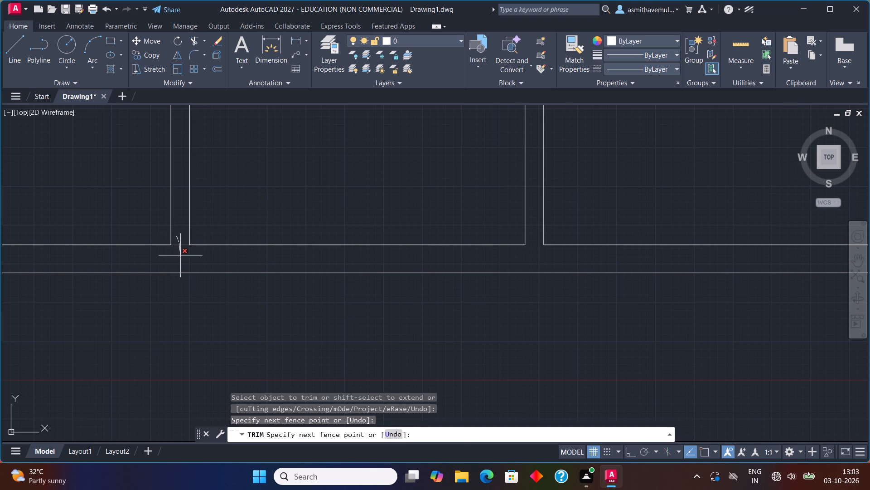
pyautogui.moveTo(180, 256); pyautogui.dragTo(181, 257)
# Trim the bottom outer wall's inner line between the faces of the third vertical partition and the stepped first partition.
pyautogui.scroll(-1, 172, 256)
pyautogui.moveTo(163, 257); pyautogui.dragTo(869, 258, button='middle')
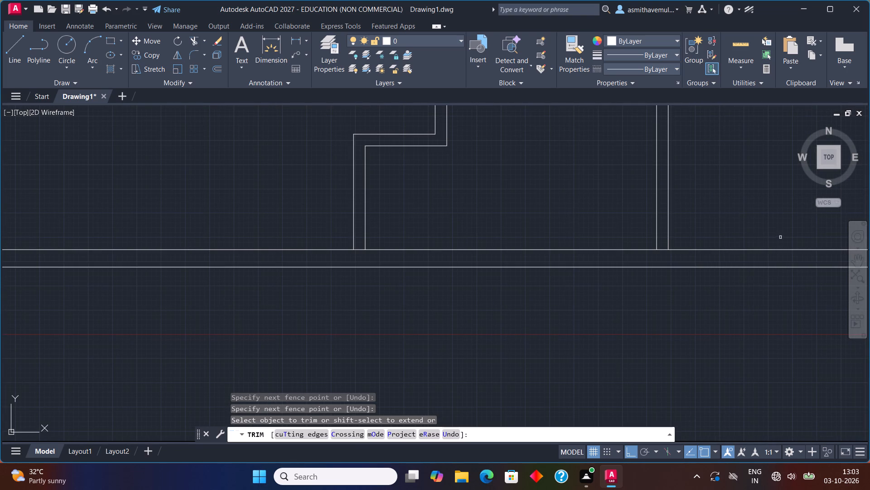
pyautogui.scroll(1, 691, 238)
pyautogui.moveTo(649, 252); pyautogui.dragTo(645, 261)
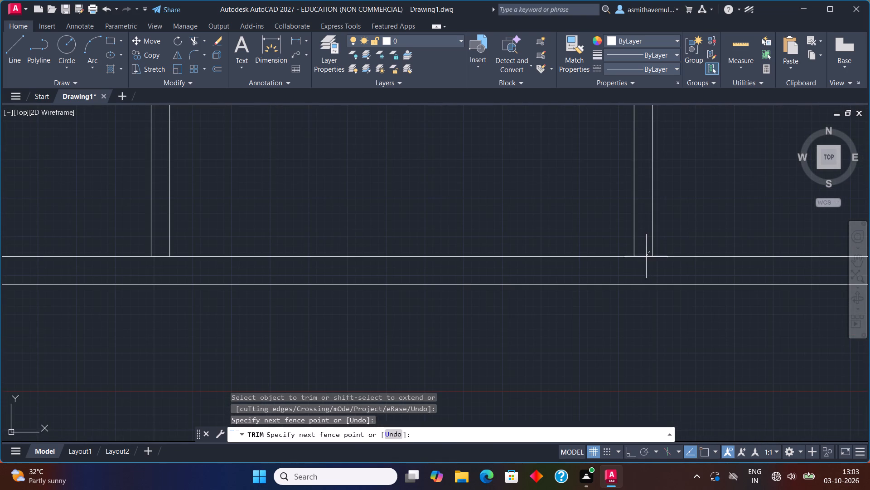
pyautogui.moveTo(645, 261); pyautogui.dragTo(643, 271)
pyautogui.scroll(-1, 426, 272)
pyautogui.moveTo(352, 272); pyautogui.dragTo(731, 260, button='middle')
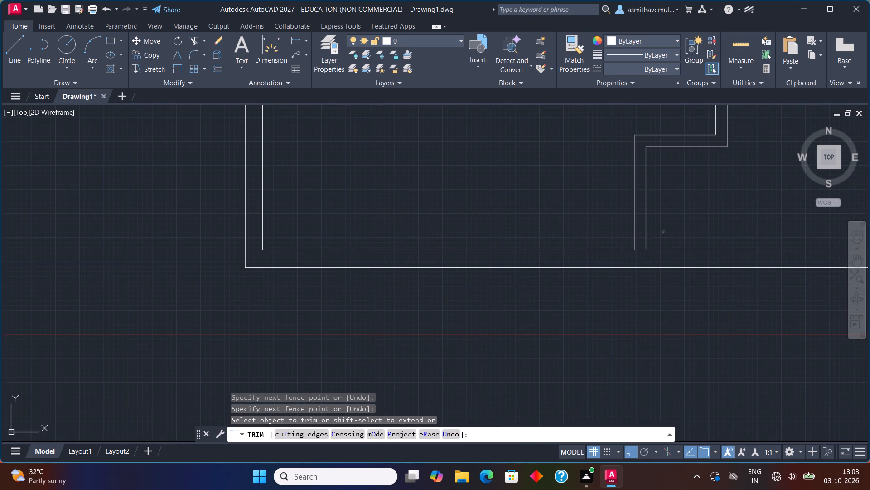
pyautogui.scroll(1, 657, 232)
pyautogui.moveTo(628, 255); pyautogui.dragTo(632, 278)
pyautogui.scroll(-2, 632, 275)
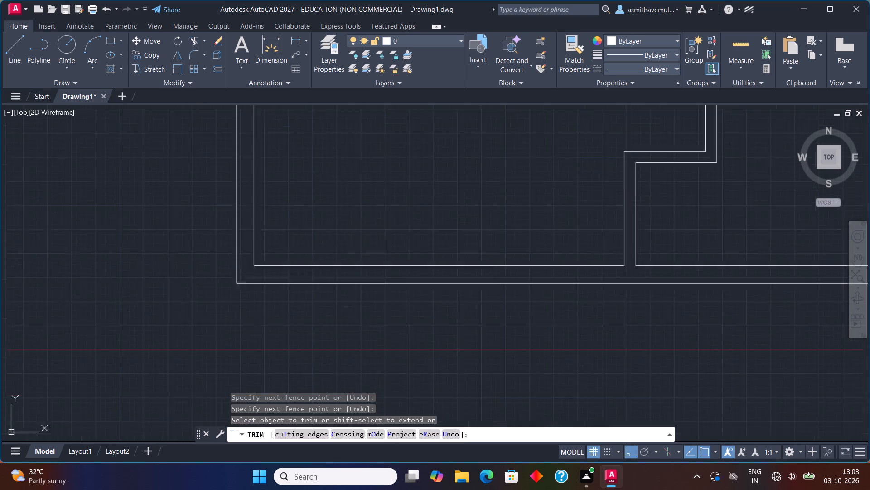
# Trim the left outer wall's inner line between the two lines of the long horizontal partition and end trimming.
pyautogui.scroll(-1, 626, 204)
pyautogui.moveTo(625, 202); pyautogui.dragTo(502, 294, button='middle')
pyautogui.scroll(1, 349, 235)
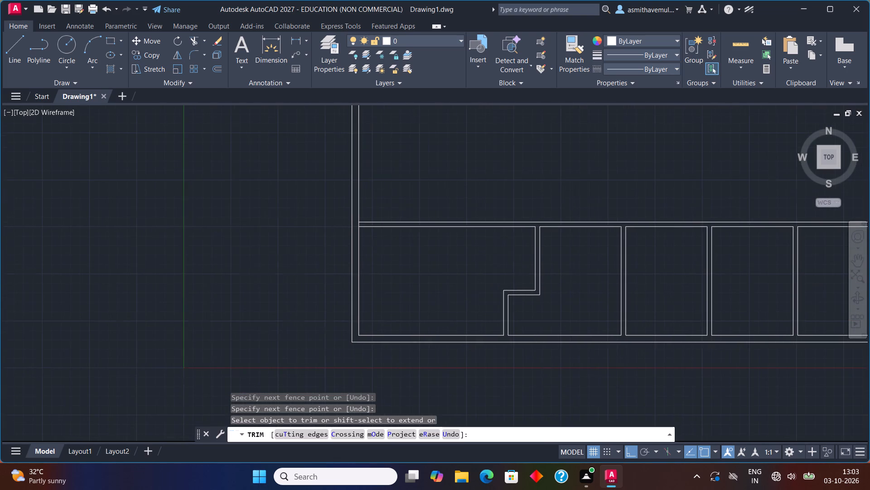
pyautogui.scroll(1, 349, 235)
pyautogui.moveTo(361, 212); pyautogui.dragTo(376, 211)
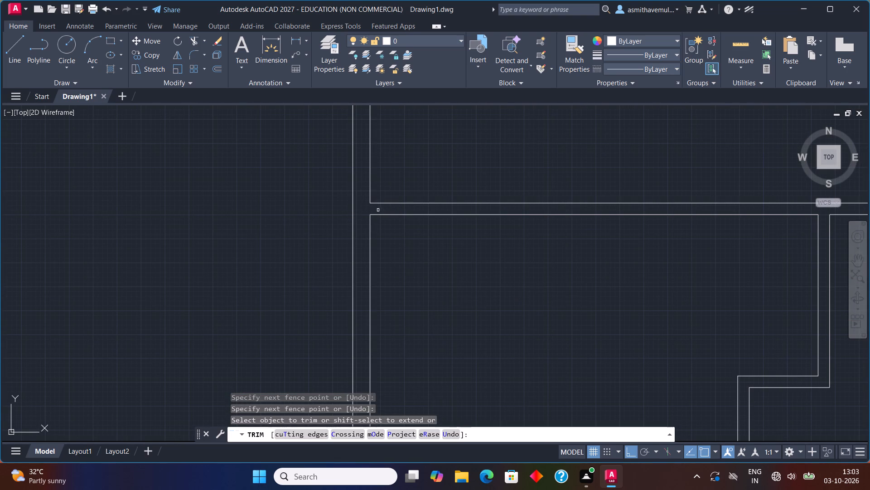
pyautogui.scroll(-3, 412, 221)
pyautogui.moveTo(543, 236); pyautogui.dragTo(461, 245, button='middle')
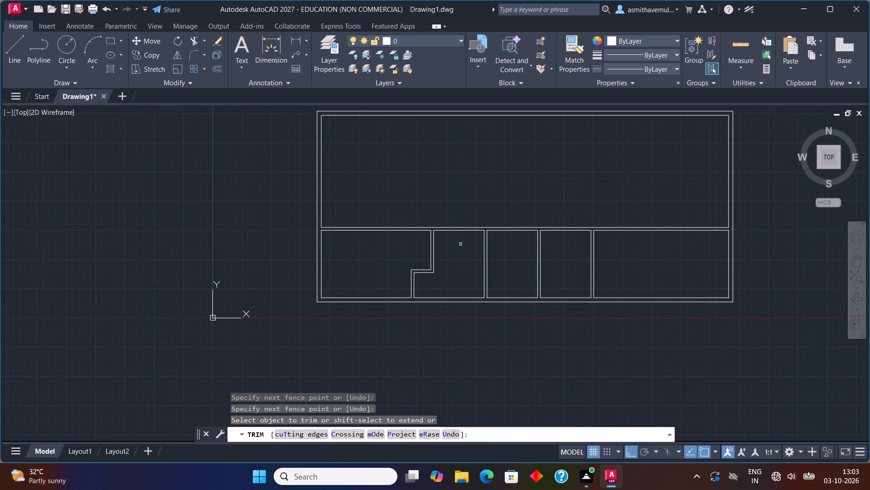
pyautogui.press('Escape')
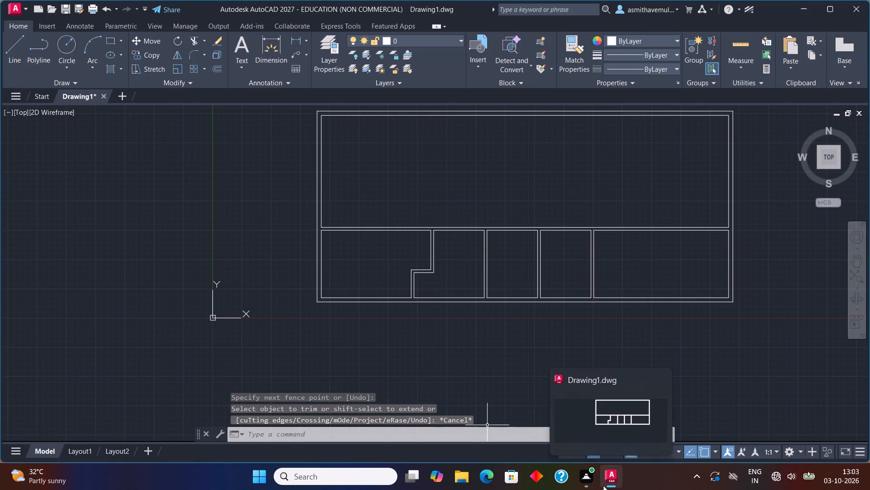
# Draw a short line across the long horizontal partition, starting 3" left of the lower-left room's upper-right corner.
pyautogui.moveTo(557, 333); pyautogui.dragTo(494, 333, button='middle')
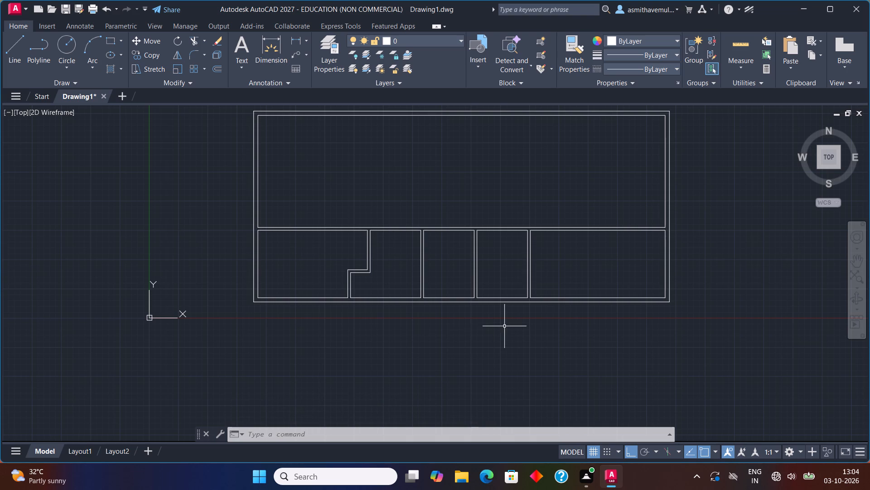
pyautogui.moveTo(490, 325); pyautogui.dragTo(401, 334, button='middle')
pyautogui.scroll(1, 364, 292)
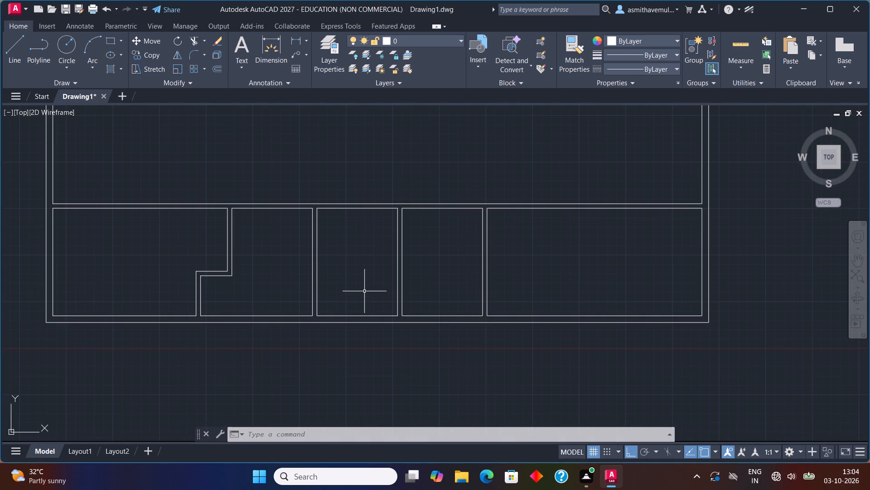
pyautogui.moveTo(364, 292); pyautogui.dragTo(411, 323, button='middle')
pyautogui.scroll(1, 281, 254)
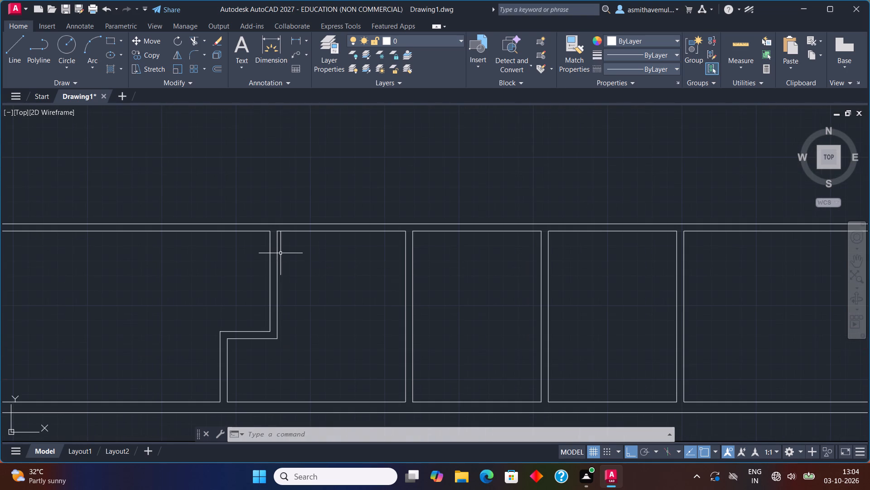
pyautogui.moveTo(280, 255); pyautogui.dragTo(282, 267, button='middle')
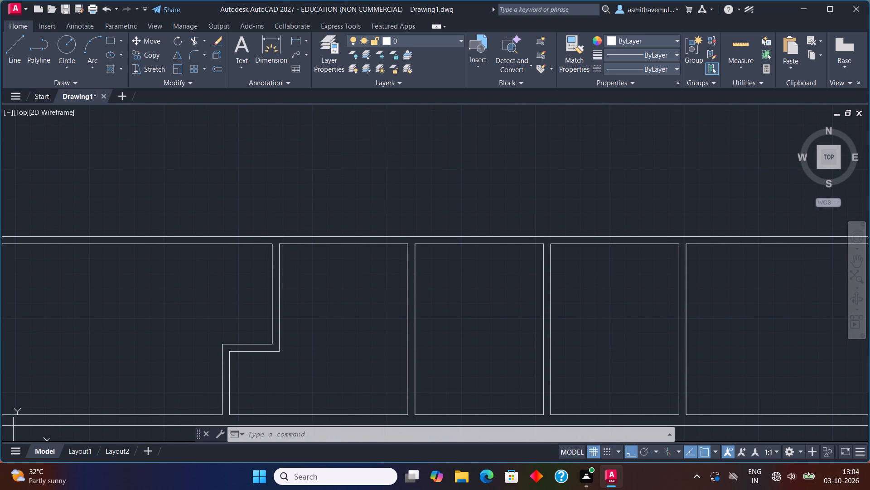
pyautogui.press('l')
pyautogui.press('Return')
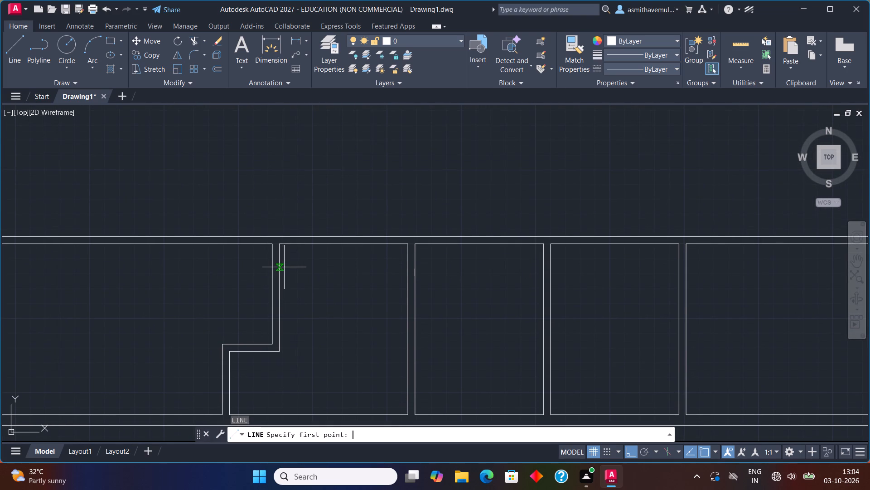
pyautogui.write('FROM')
pyautogui.press('Return')
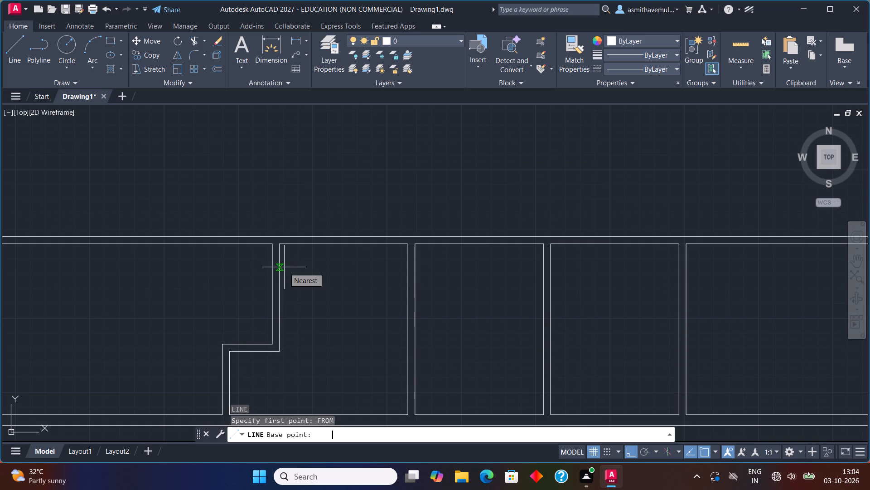
pyautogui.click(270, 243)
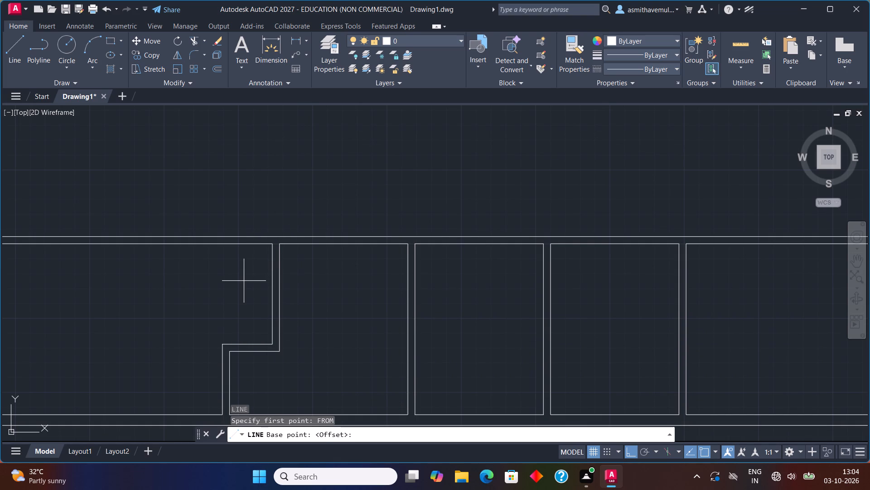
pyautogui.hotkey('shift', '@')
pyautogui.write('-3')
pyautogui.write('",0')
pyautogui.press('Return')
pyautogui.scroll(2, 263, 241)
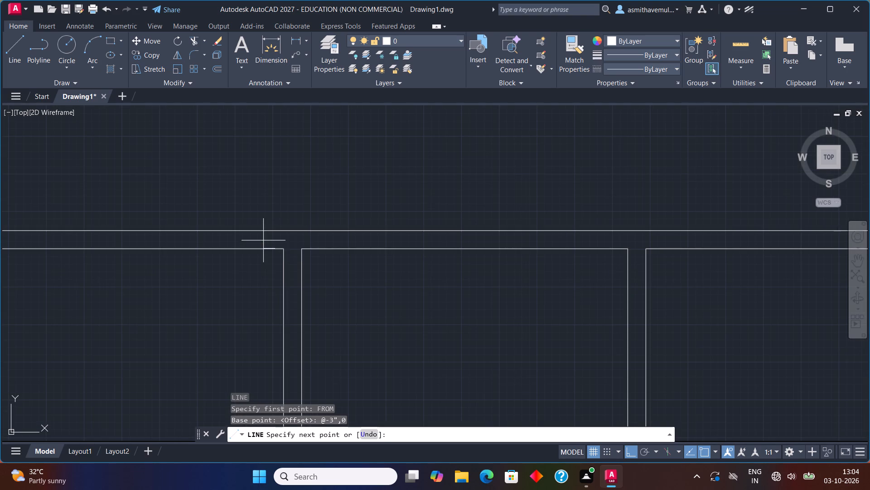
pyautogui.click(275, 231)
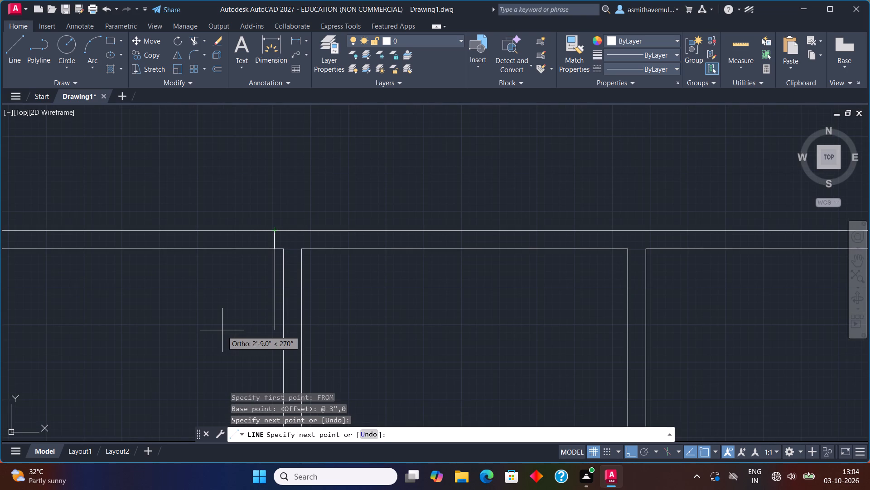
pyautogui.press('Escape')
# Offset the short line across the long horizontal partition 3" to the left.
pyautogui.press('o')
pyautogui.press('Return')
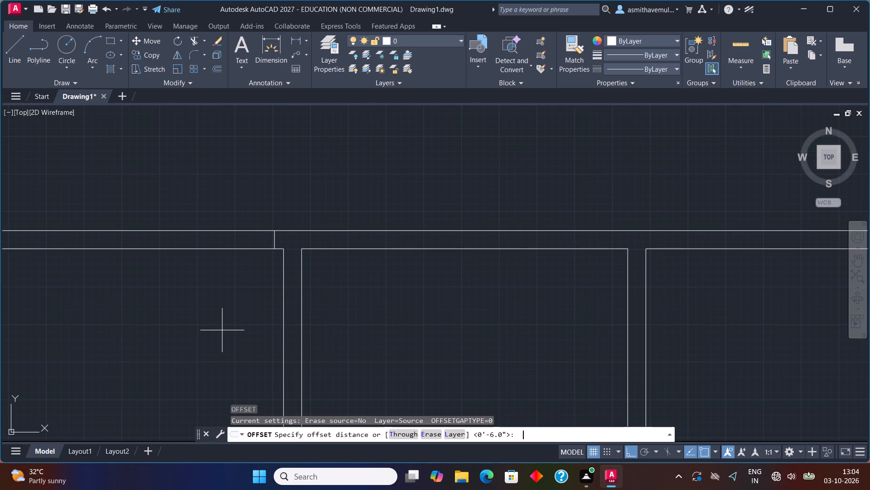
pyautogui.press('3')
pyautogui.hotkey('shift', '"')
pyautogui.press('Return')
pyautogui.click(274, 238)
pyautogui.click(207, 253)
pyautogui.press('Escape')
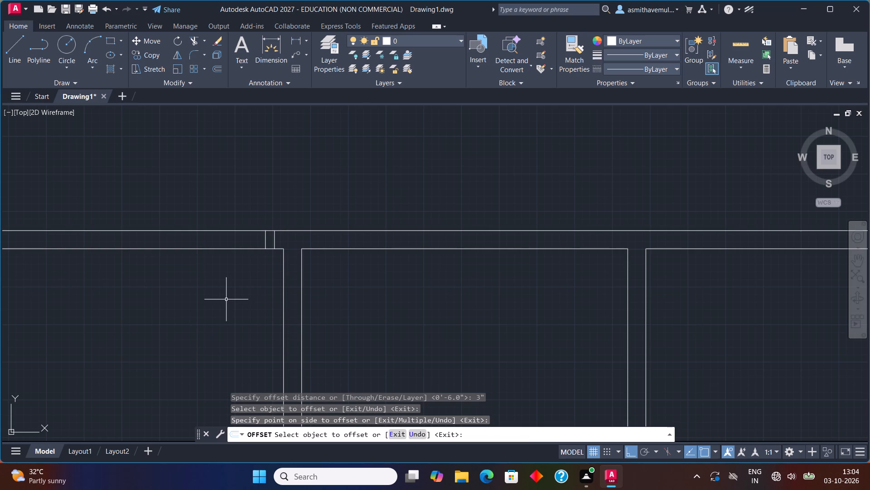
# Offset the left short line across the long horizontal partition 3' to the left to mark the opening's width.
pyautogui.press('o')
pyautogui.press('Return')
pyautogui.write("3'")
pyautogui.press('Return')
pyautogui.moveTo(240, 286); pyautogui.dragTo(359, 285, button='middle')
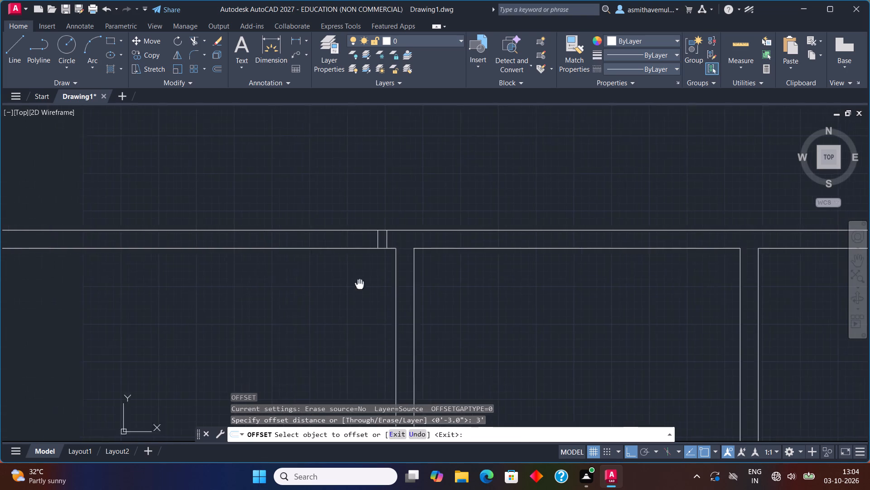
pyautogui.moveTo(359, 285); pyautogui.dragTo(403, 285, button='middle')
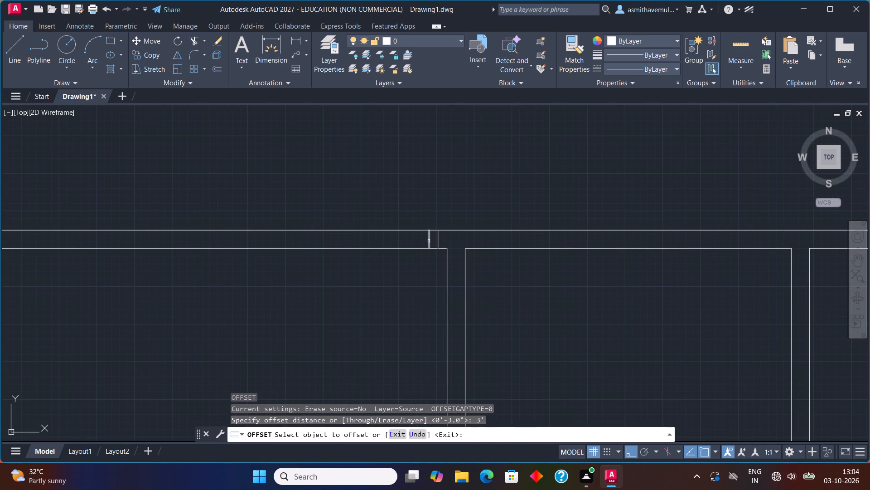
pyautogui.click(429, 241)
pyautogui.click(386, 240)
pyautogui.press('Escape')
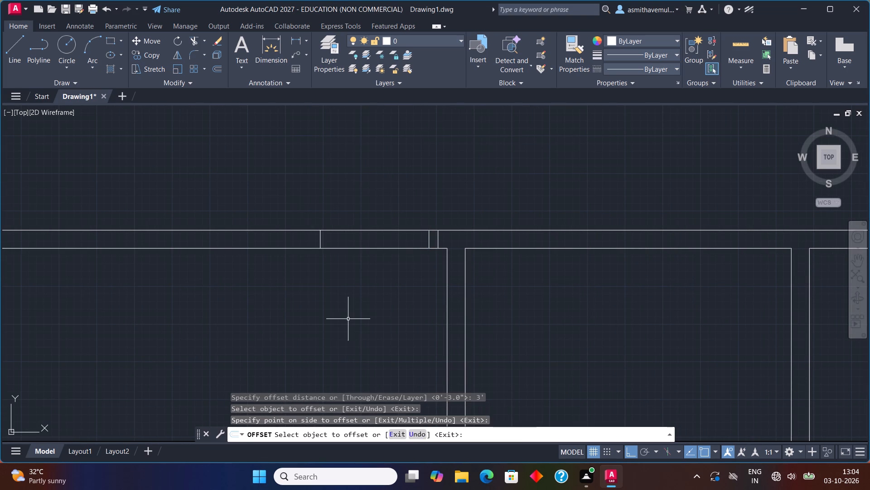
# Offset the new short line at the opening's left side 3" further left.
pyautogui.press('o')
pyautogui.press('Return')
pyautogui.press('3')
pyautogui.hotkey('shift', '"')
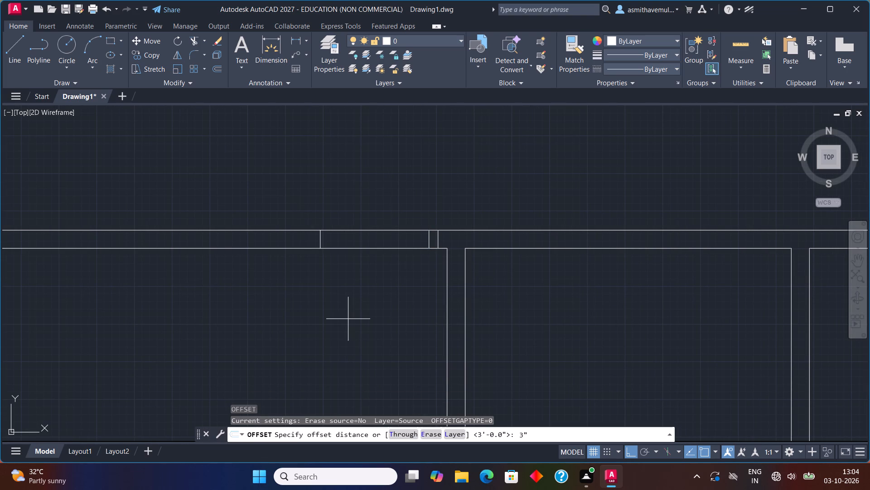
pyautogui.press('Return')
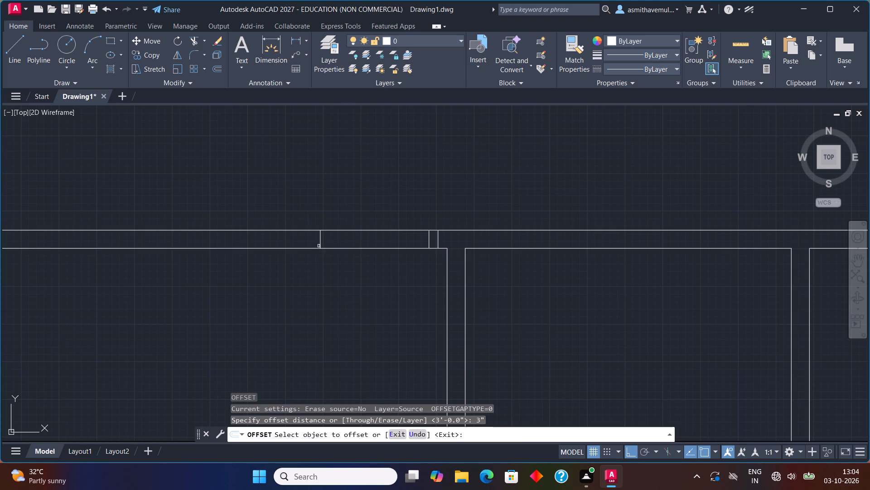
pyautogui.click(321, 244)
pyautogui.click(279, 239)
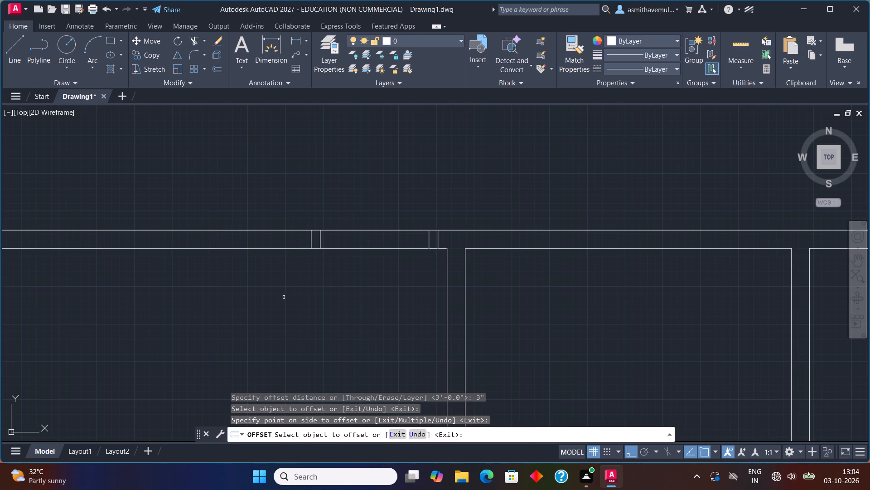
pyautogui.press('Escape')
# Trim both lines of the long horizontal partition between the two inner jamb lines to open the 3' doorway.
pyautogui.write('TRIM')
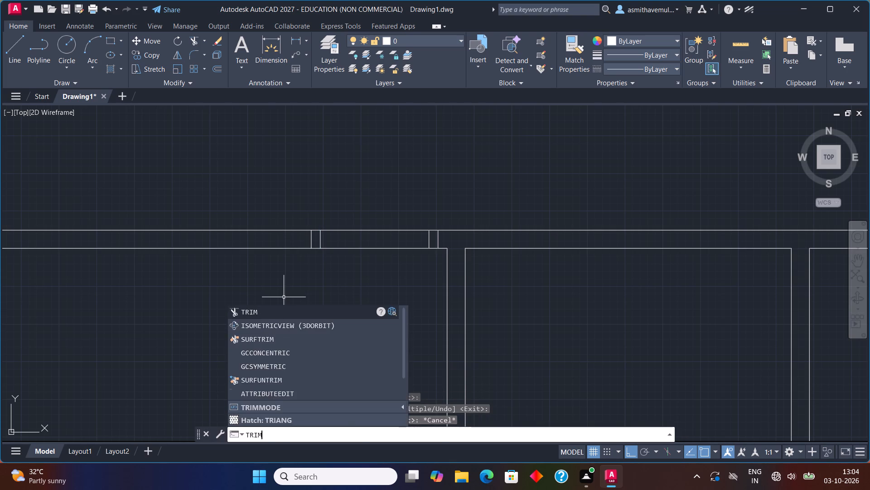
pyautogui.press('Return')
pyautogui.moveTo(333, 288); pyautogui.dragTo(400, 196)
pyautogui.press('Escape')
# Draw a 3" by 3' rectangle as the door leaf, hanging down and left from the right jamb's lower-left corner.
pyautogui.write('REC')
pyautogui.press('Return')
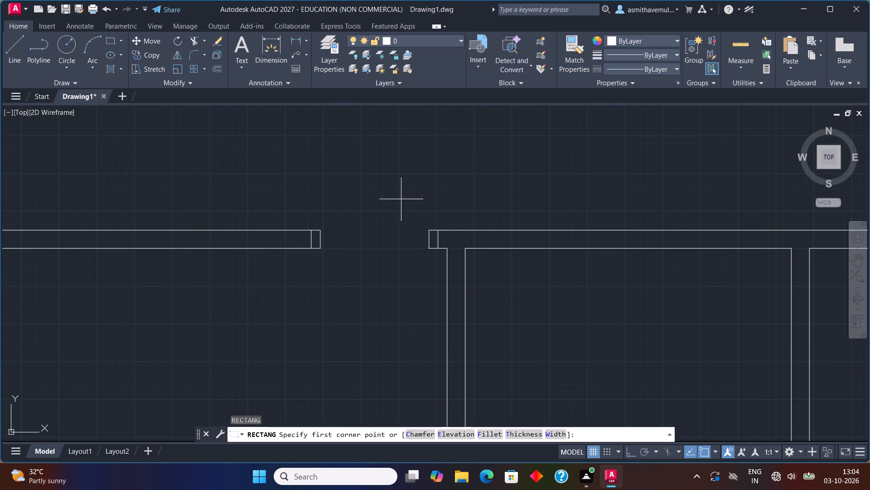
pyautogui.click(428, 248)
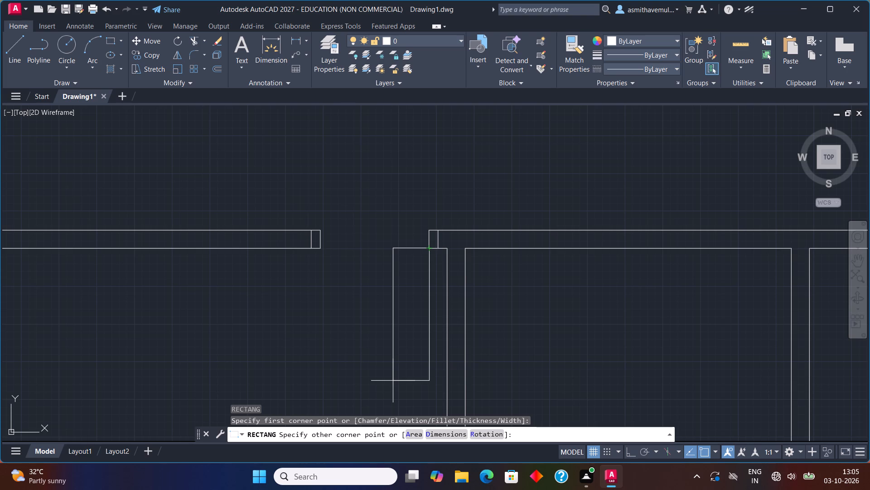
pyautogui.press('d')
pyautogui.press('Return')
pyautogui.press('3')
pyautogui.hotkey('shift', '"')
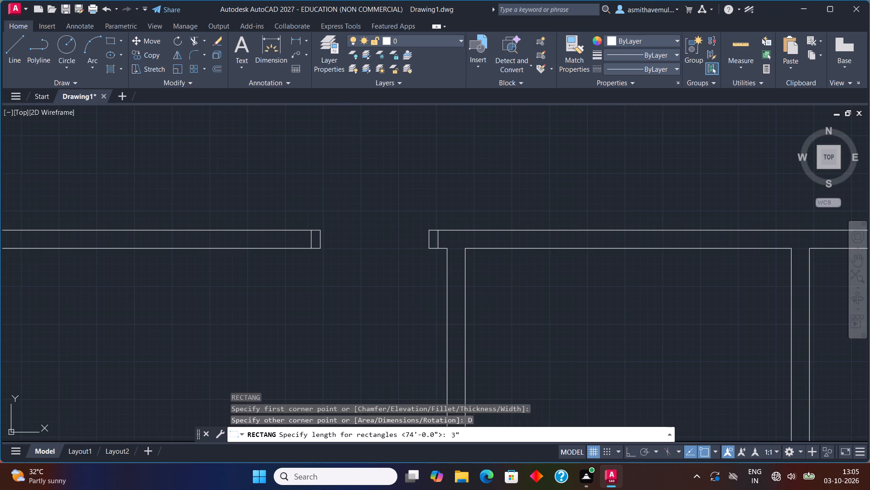
pyautogui.press('Return')
pyautogui.write("3'")
pyautogui.press('Return')
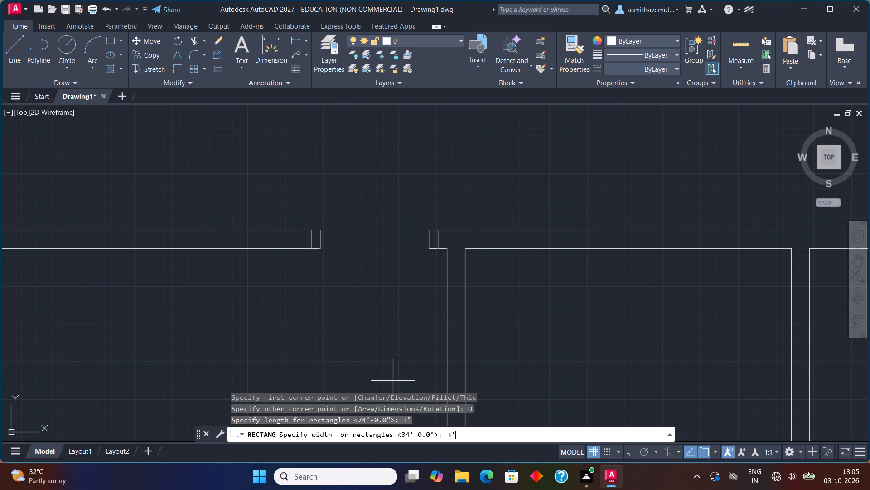
pyautogui.click(363, 375)
pyautogui.moveTo(377, 340); pyautogui.dragTo(370, 304, button='middle')
pyautogui.scroll(1, 369, 304)
pyautogui.scroll(-1, 415, 288)
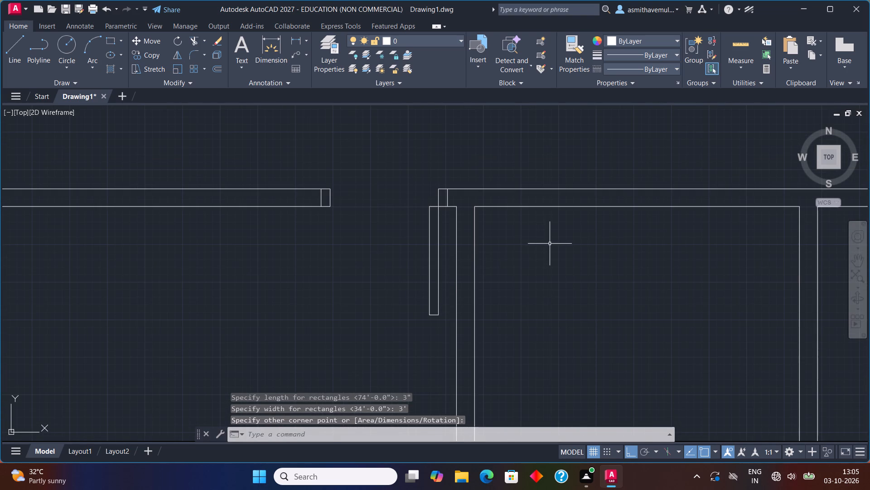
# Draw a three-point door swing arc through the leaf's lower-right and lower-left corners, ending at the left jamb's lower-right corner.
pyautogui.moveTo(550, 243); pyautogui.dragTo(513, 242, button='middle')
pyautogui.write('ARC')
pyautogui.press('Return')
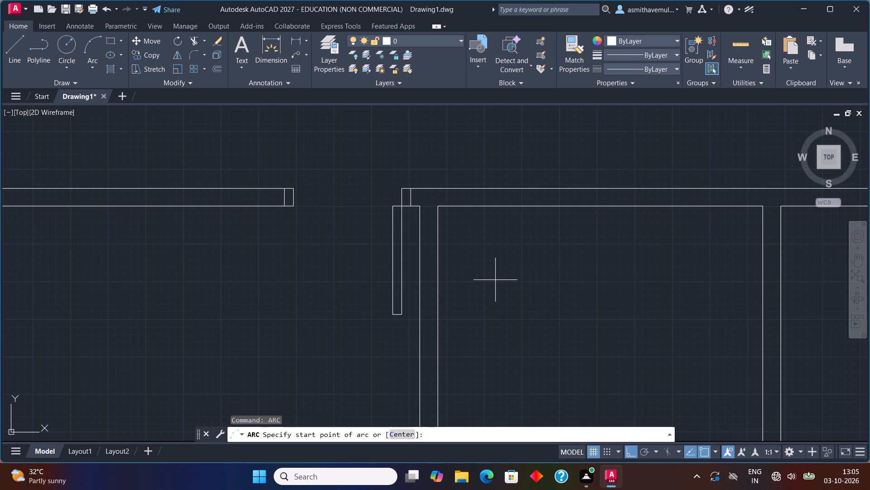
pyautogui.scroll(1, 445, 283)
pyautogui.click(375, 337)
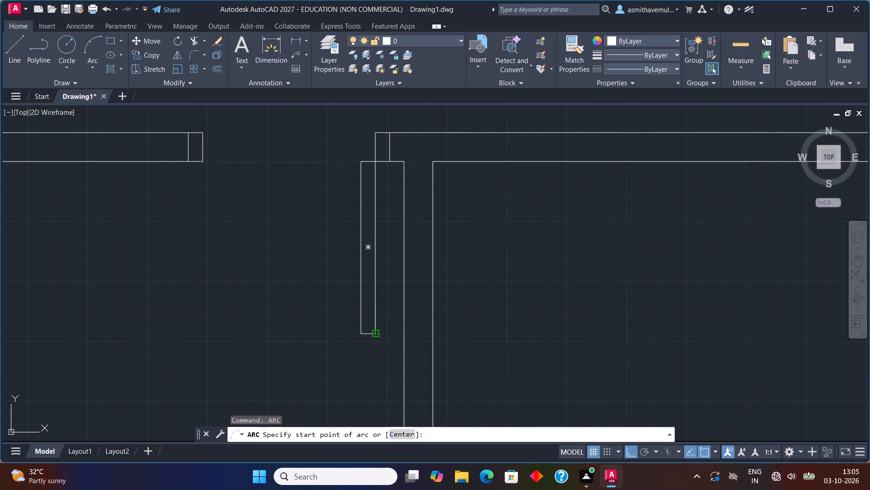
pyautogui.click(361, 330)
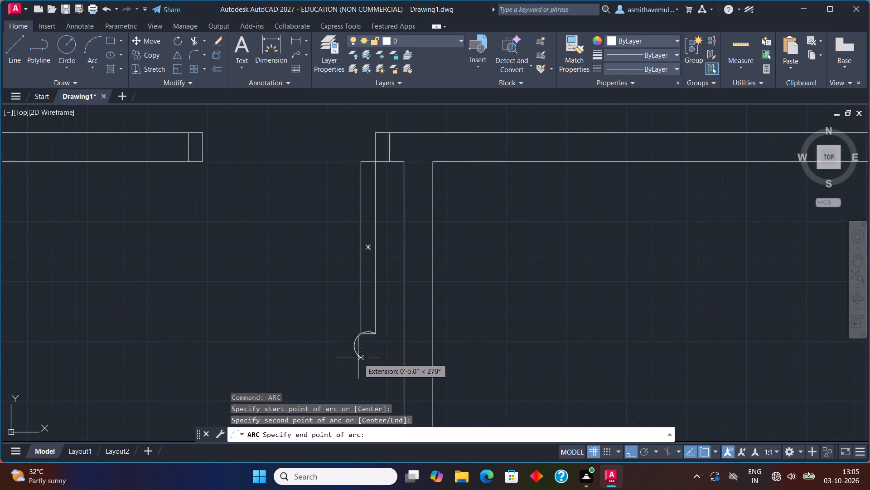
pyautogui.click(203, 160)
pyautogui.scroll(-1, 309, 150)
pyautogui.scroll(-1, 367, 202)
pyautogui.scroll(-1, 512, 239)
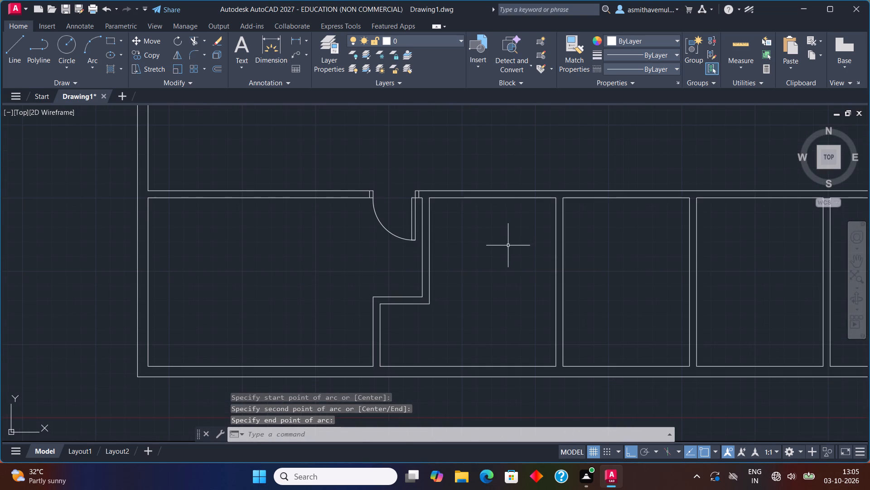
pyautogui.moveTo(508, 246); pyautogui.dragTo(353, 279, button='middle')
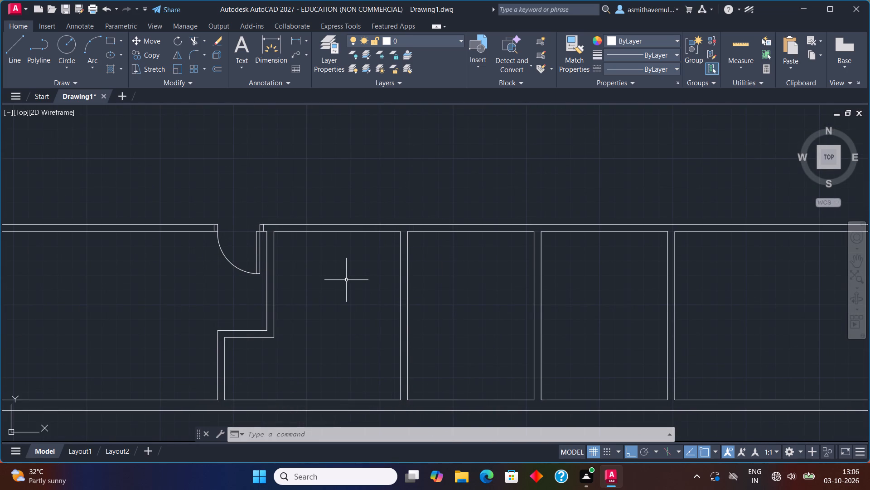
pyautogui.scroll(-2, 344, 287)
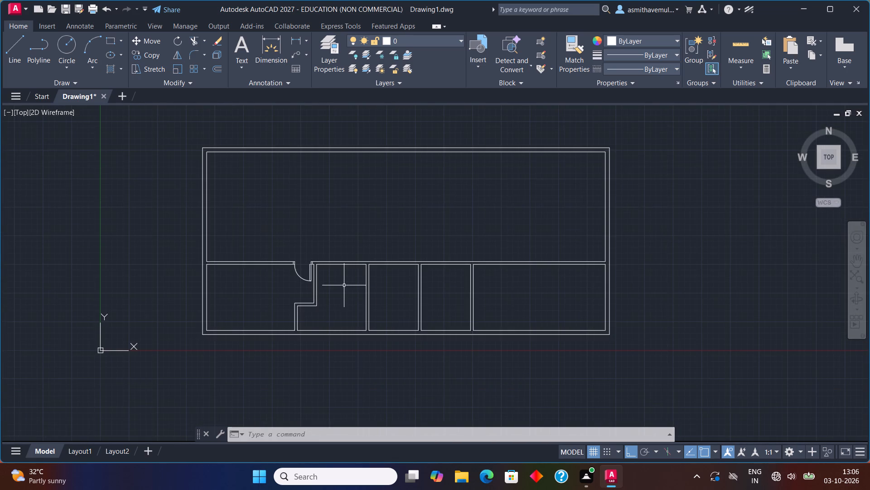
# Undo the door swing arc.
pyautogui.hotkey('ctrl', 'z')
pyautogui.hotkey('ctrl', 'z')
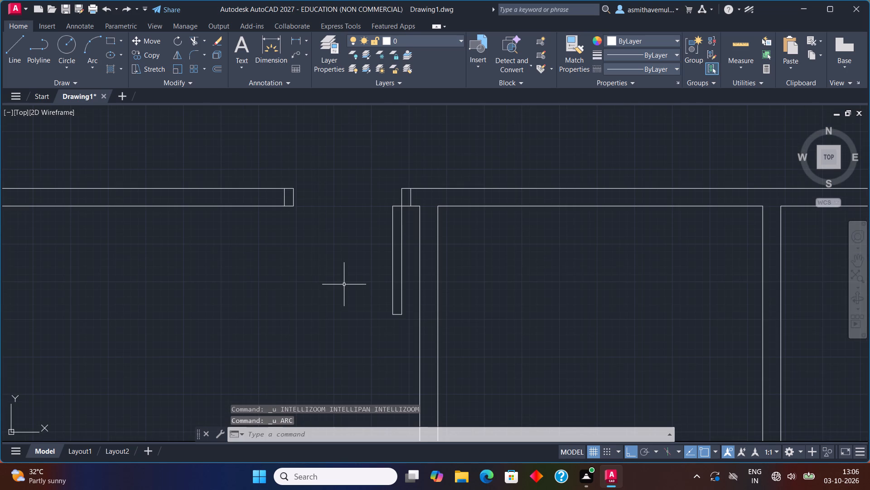
# Copy the outer wall outline and all its inner wall line segments straight up to a clear spot above the plan.
pyautogui.scroll(-3, 358, 282)
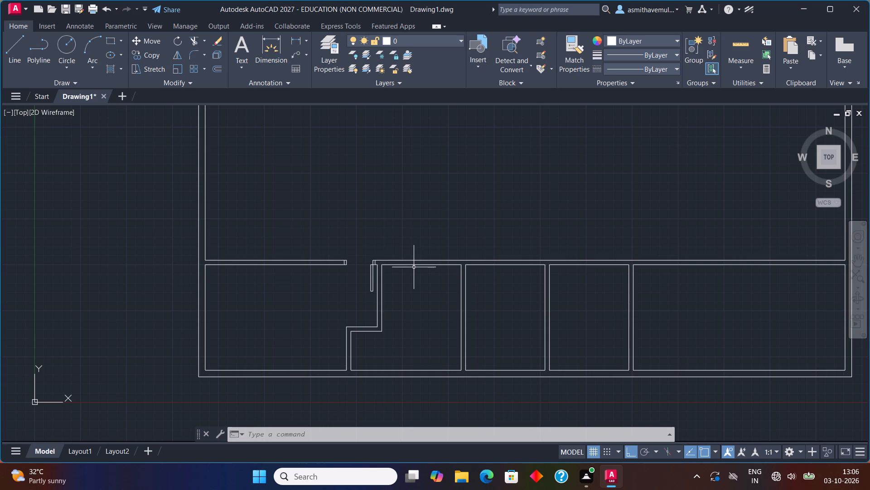
pyautogui.scroll(-1, 412, 250)
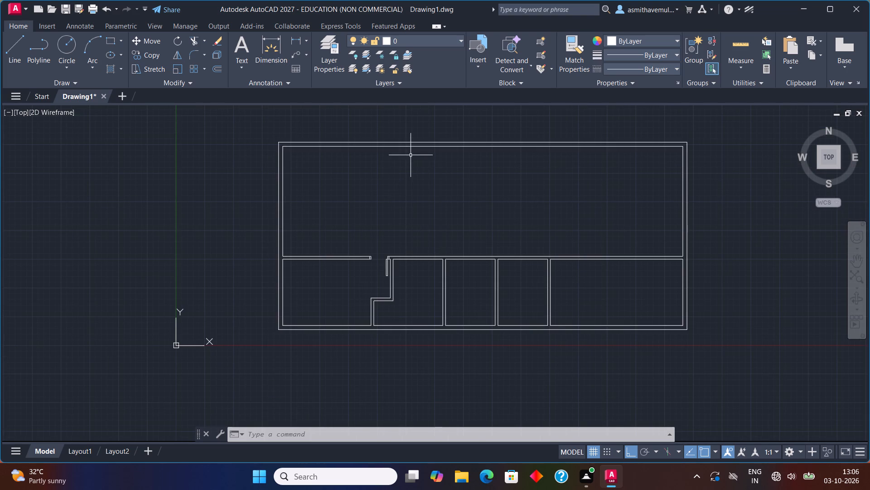
pyautogui.moveTo(414, 135); pyautogui.dragTo(414, 140)
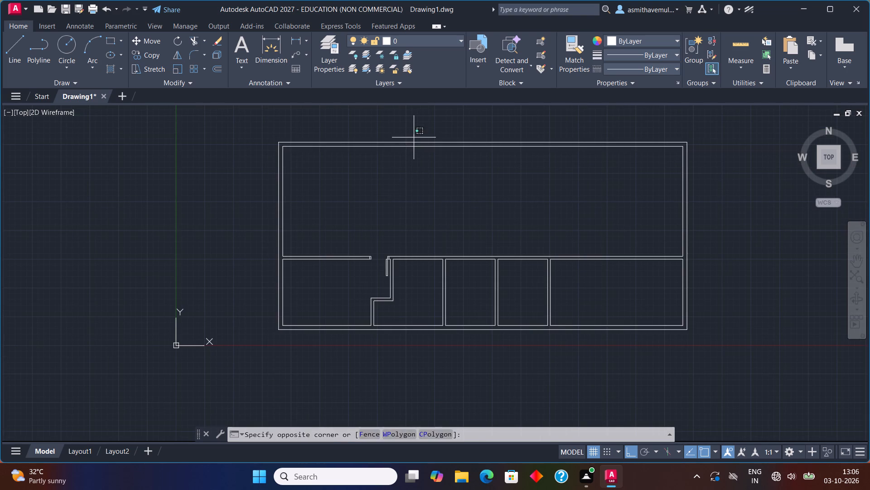
pyautogui.moveTo(414, 140); pyautogui.dragTo(414, 162)
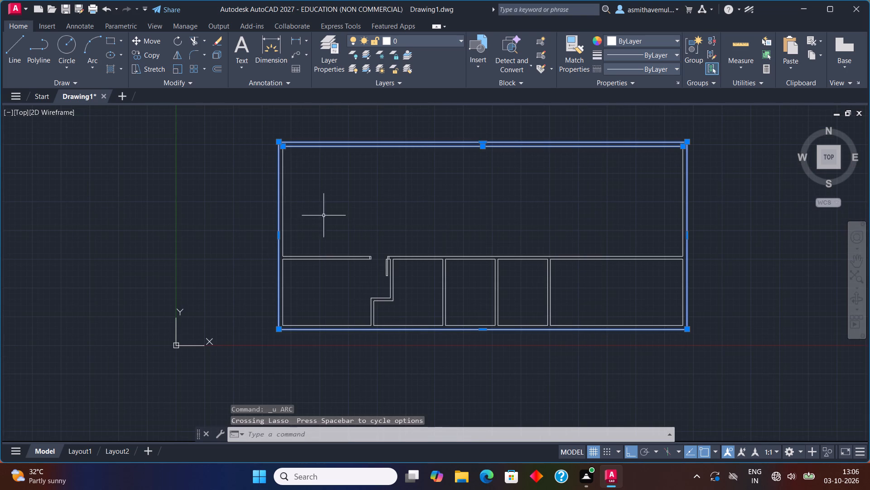
pyautogui.click(282, 230)
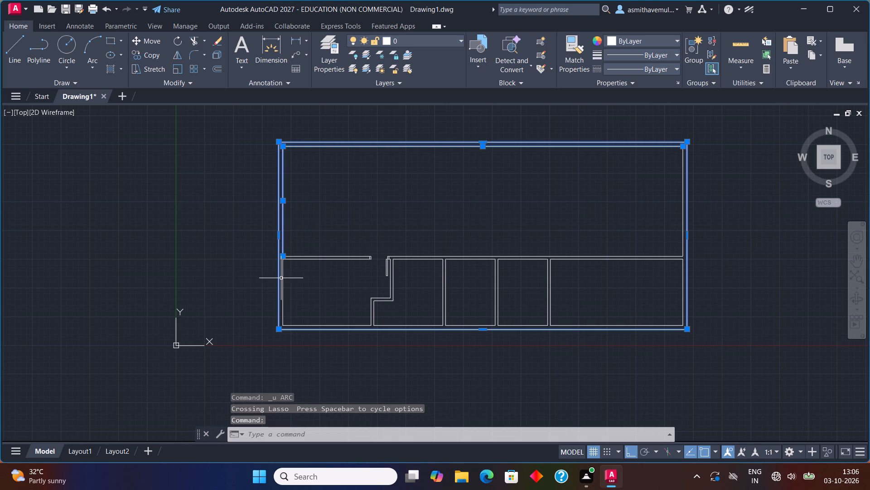
pyautogui.click(282, 279)
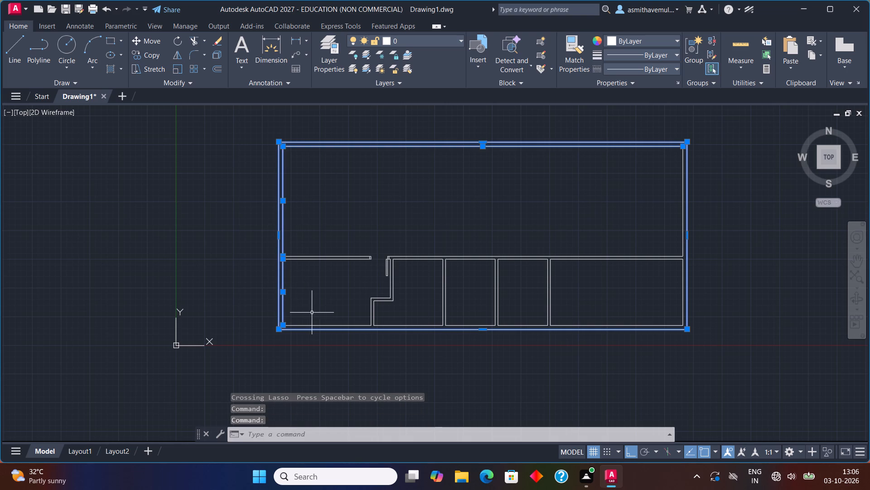
pyautogui.click(314, 325)
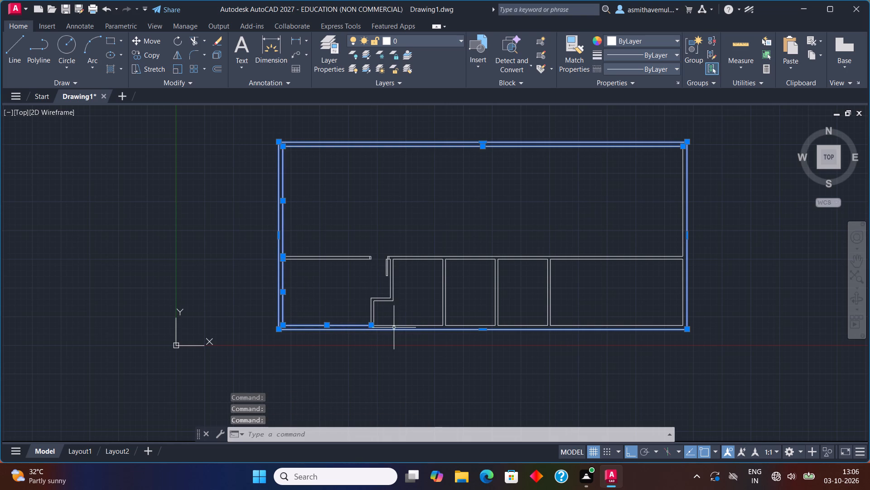
pyautogui.click(394, 327)
pyautogui.click(465, 326)
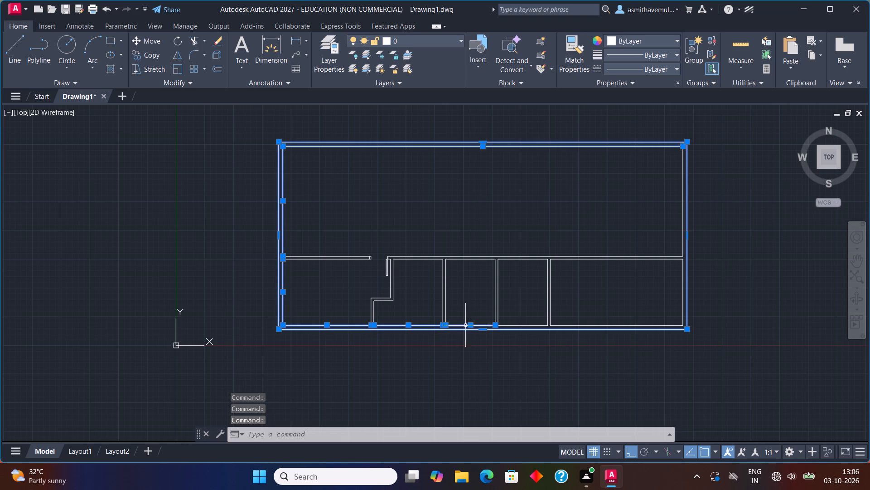
pyautogui.click(541, 327)
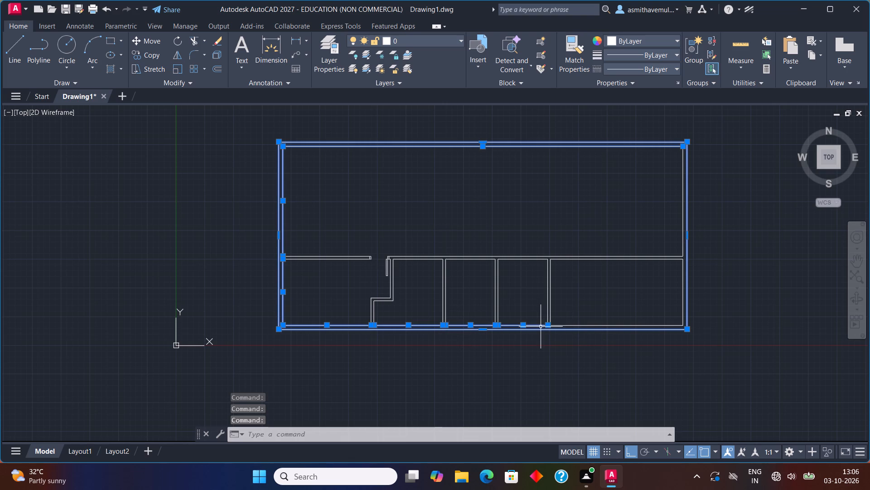
pyautogui.click(567, 326)
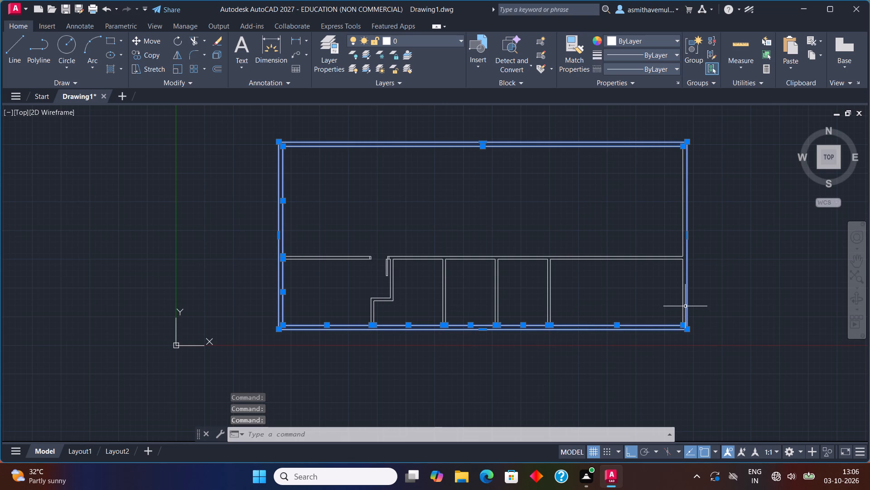
pyautogui.click(684, 306)
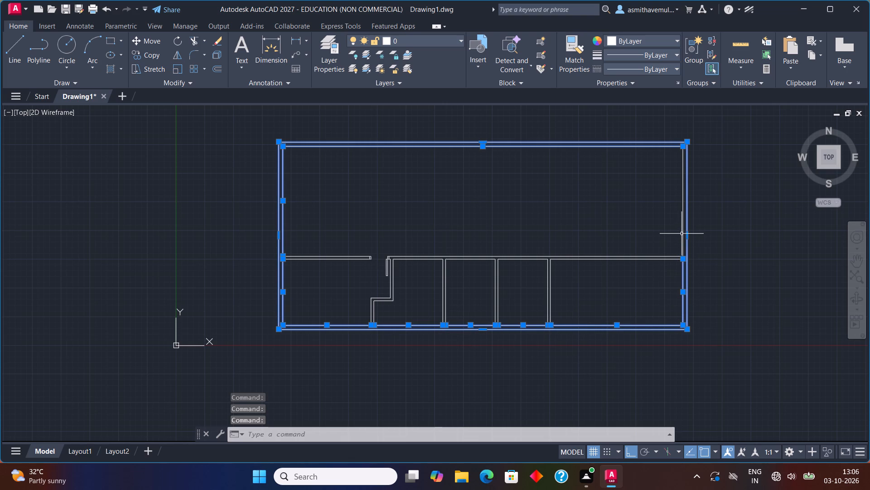
pyautogui.click(681, 234)
pyautogui.write('COPY')
pyautogui.press('Return')
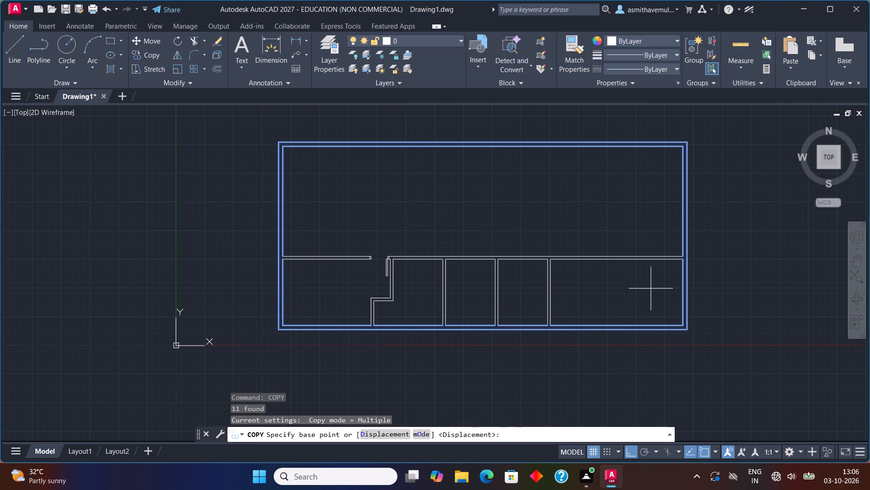
pyautogui.click(690, 327)
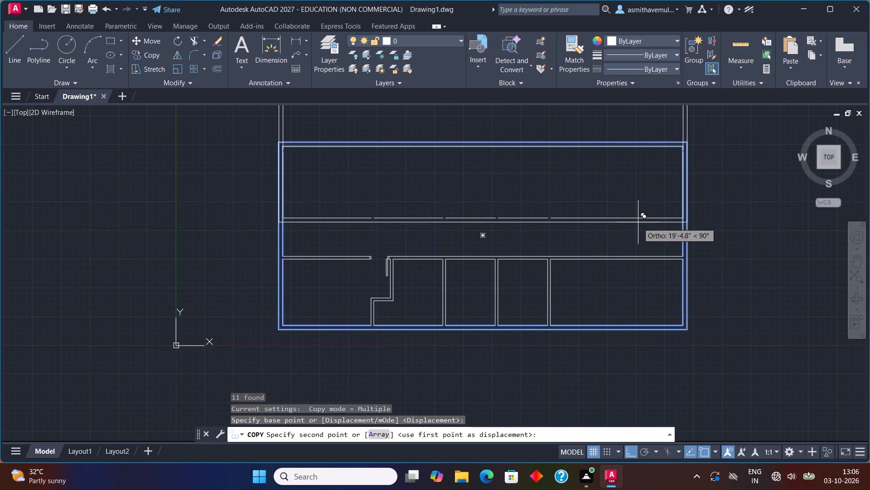
pyautogui.moveTo(638, 223); pyautogui.dragTo(654, 489, button='middle')
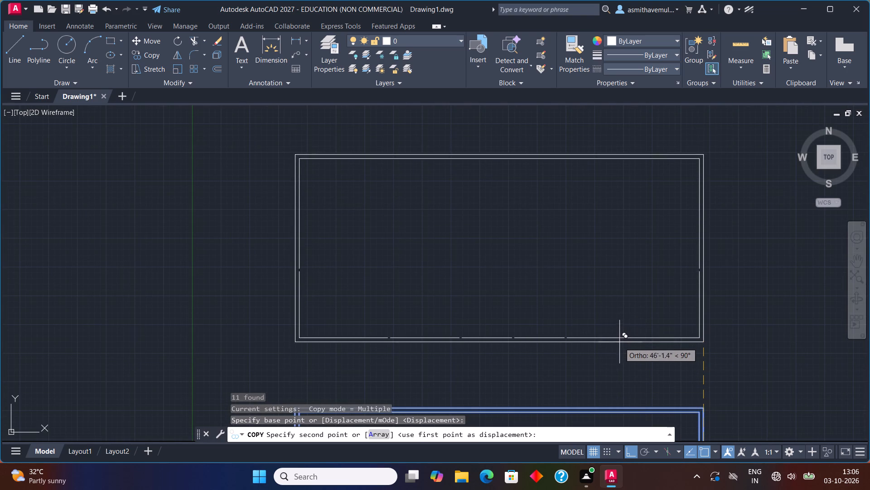
pyautogui.click(616, 393)
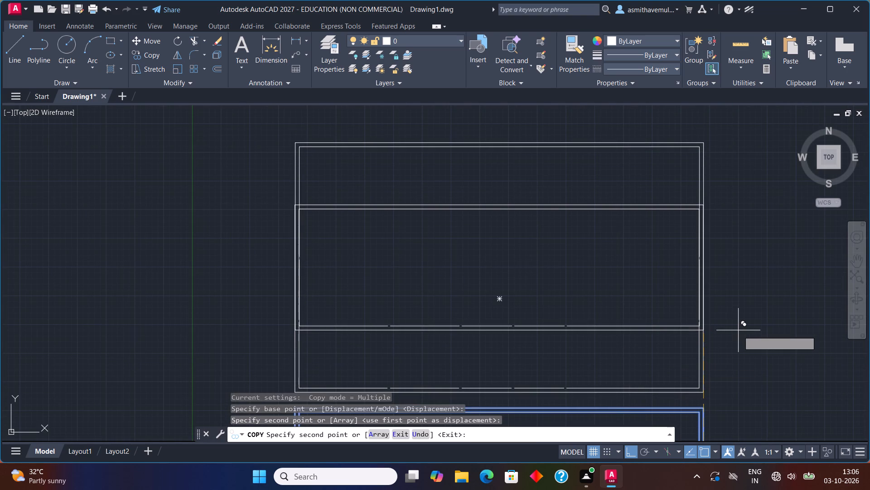
pyautogui.press('Escape')
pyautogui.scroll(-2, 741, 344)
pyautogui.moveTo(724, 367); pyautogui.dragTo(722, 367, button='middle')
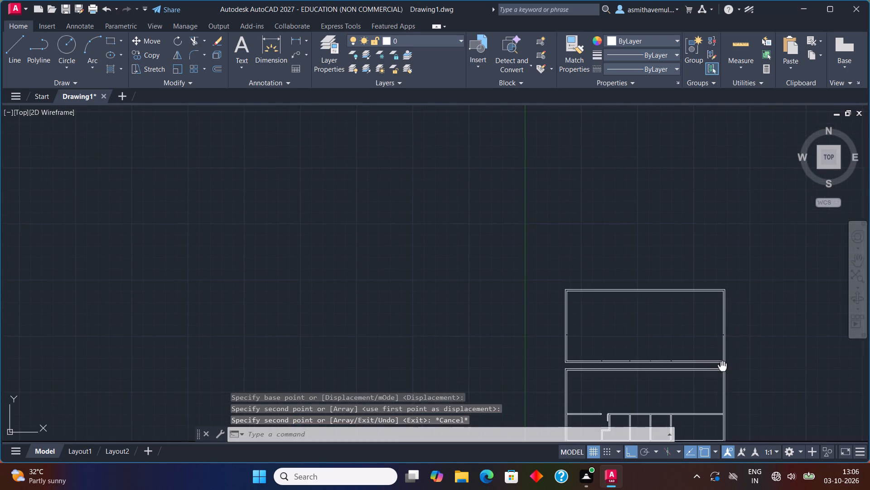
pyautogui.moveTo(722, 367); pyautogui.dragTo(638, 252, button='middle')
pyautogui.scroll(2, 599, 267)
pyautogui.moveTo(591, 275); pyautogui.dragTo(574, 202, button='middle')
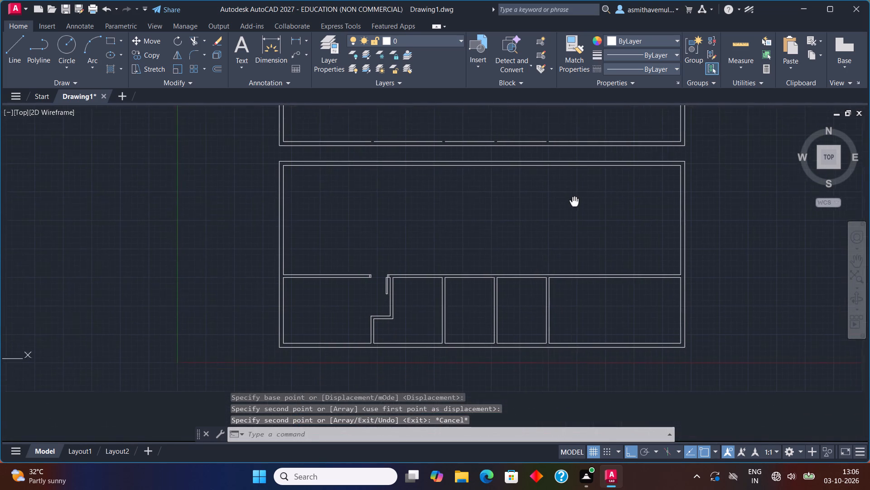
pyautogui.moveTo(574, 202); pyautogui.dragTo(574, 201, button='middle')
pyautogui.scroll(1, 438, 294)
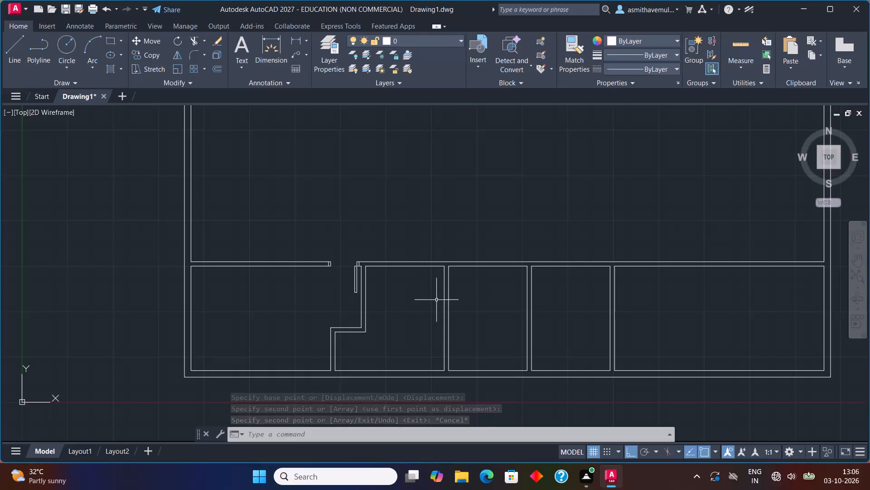
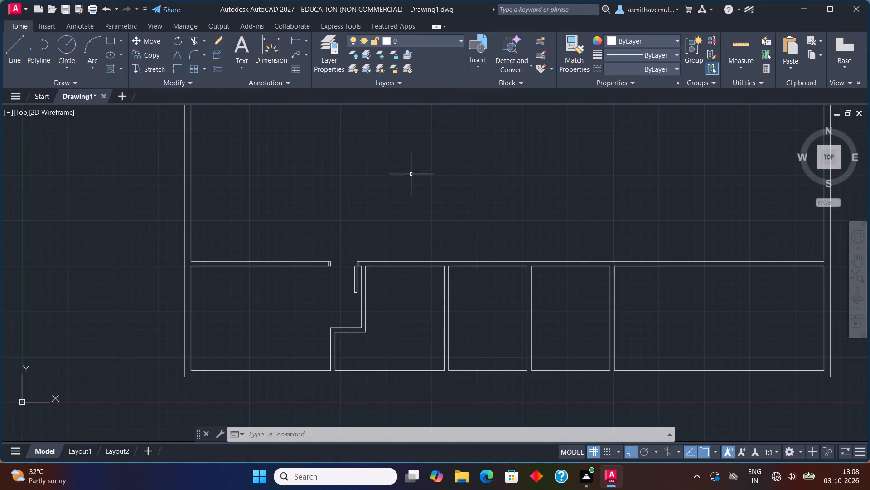
# Draw a three-point door swing arc from the leaf's lower-right corner through its lower-left corner to the left jamb's lower-right corner.
pyautogui.moveTo(401, 322); pyautogui.dragTo(454, 303, button='middle')
pyautogui.scroll(2, 429, 294)
pyautogui.moveTo(429, 292); pyautogui.dragTo(490, 328, button='middle')
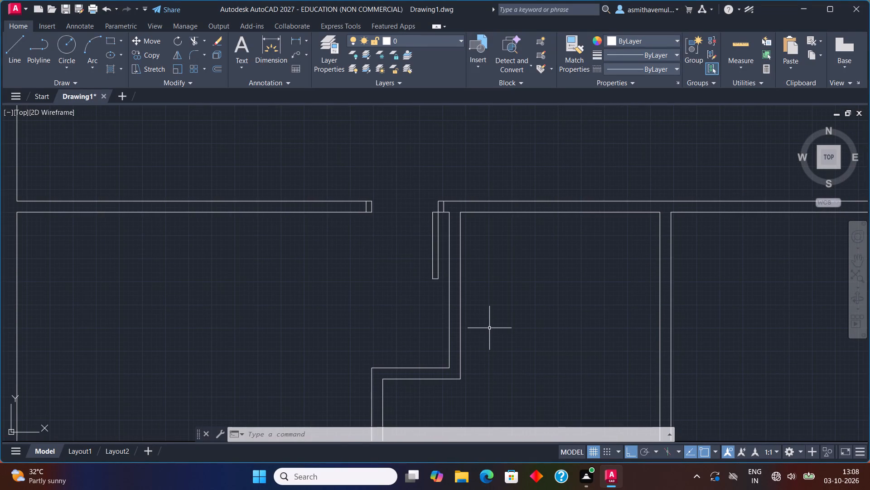
pyautogui.press('a')
pyautogui.write('RC')
pyautogui.press('Return')
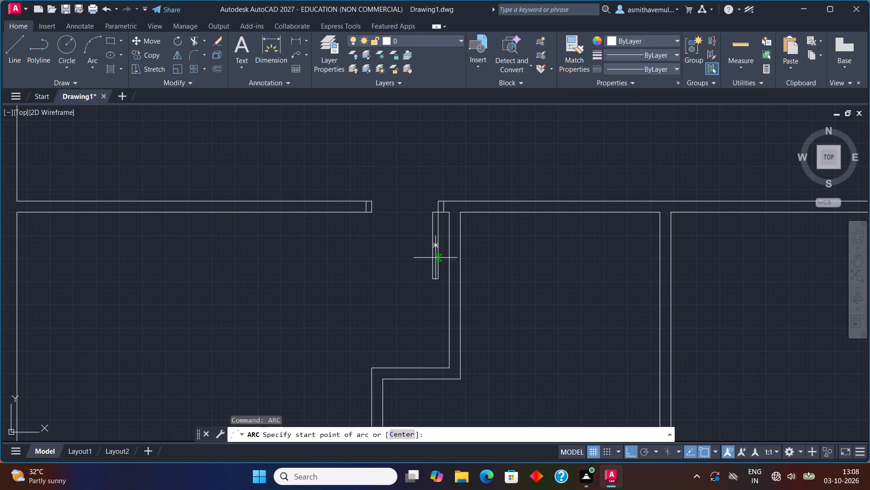
pyautogui.scroll(1, 435, 258)
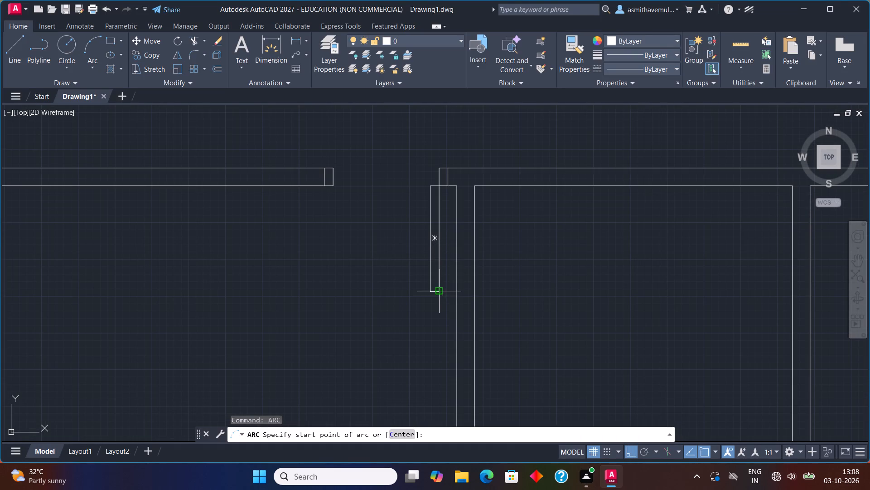
pyautogui.click(439, 290)
pyautogui.click(430, 292)
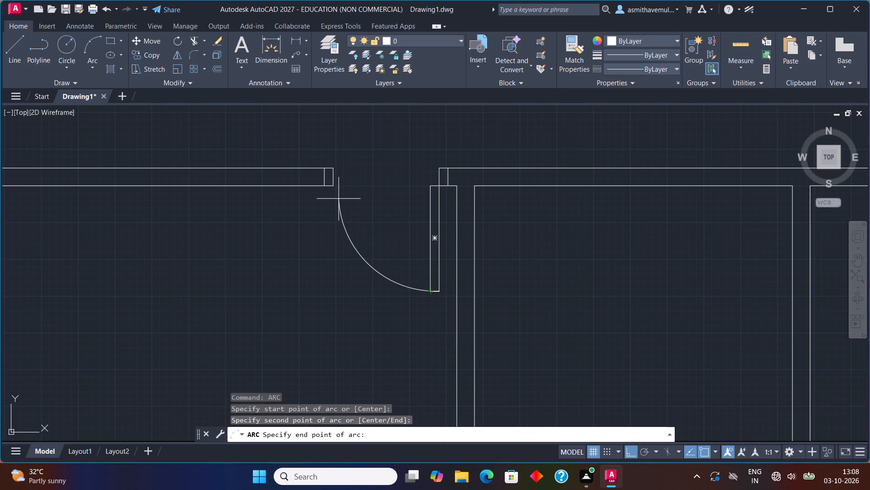
pyautogui.click(334, 186)
# Draw a vertical jamb line across the corridor wall, starting 3" left of the upper-right inner corner of the room right of the door.
pyautogui.scroll(-3, 593, 201)
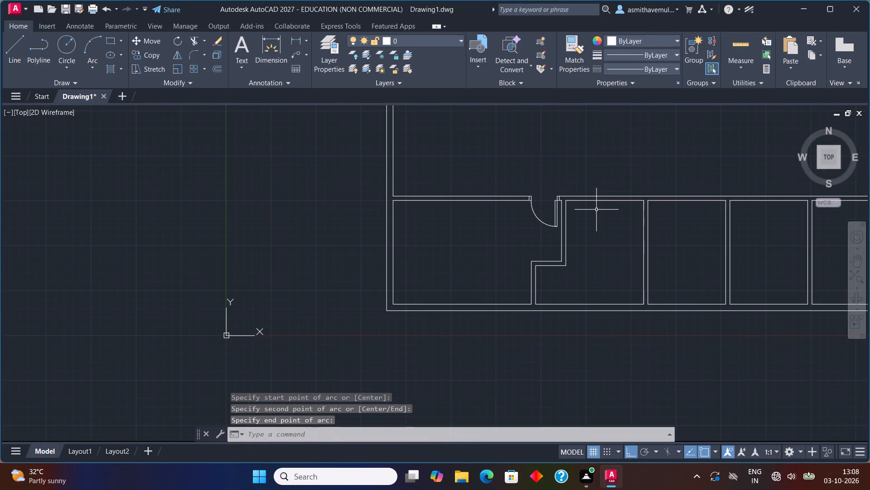
pyautogui.moveTo(569, 217); pyautogui.dragTo(382, 238, button='middle')
pyautogui.scroll(2, 458, 235)
pyautogui.moveTo(459, 250); pyautogui.dragTo(456, 324, button='middle')
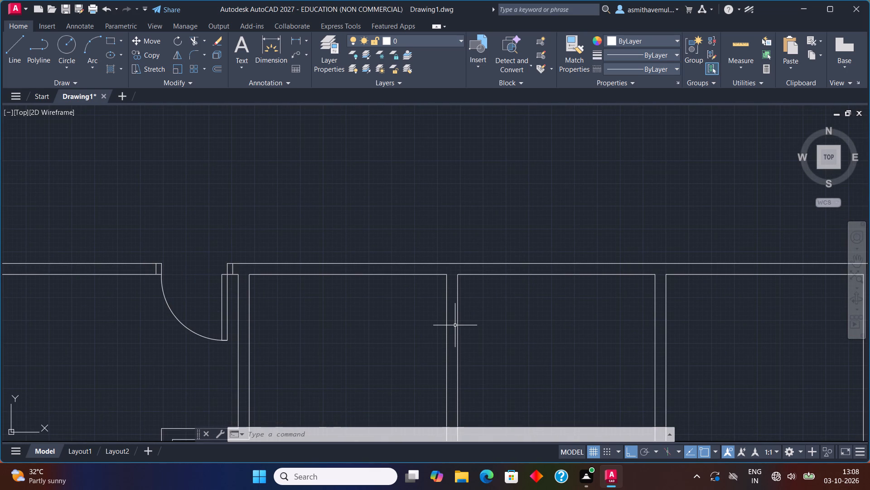
pyautogui.press('l')
pyautogui.press('Return')
pyautogui.write('FROM')
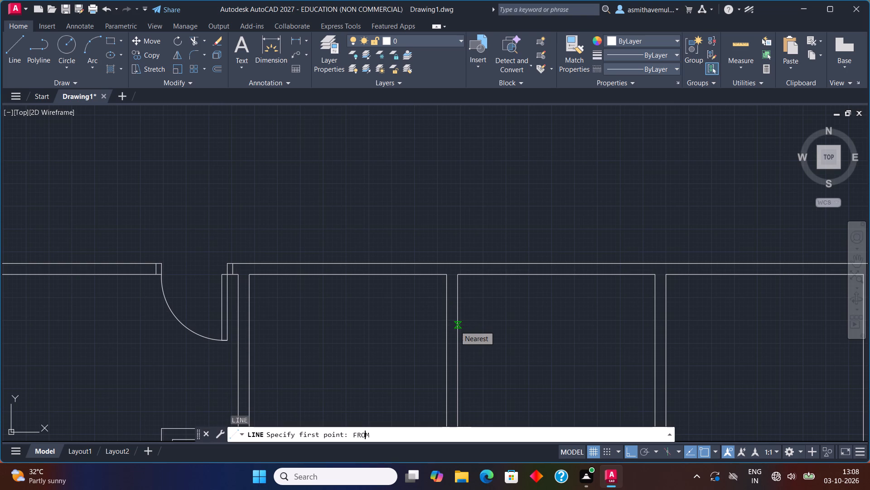
pyautogui.press('Return')
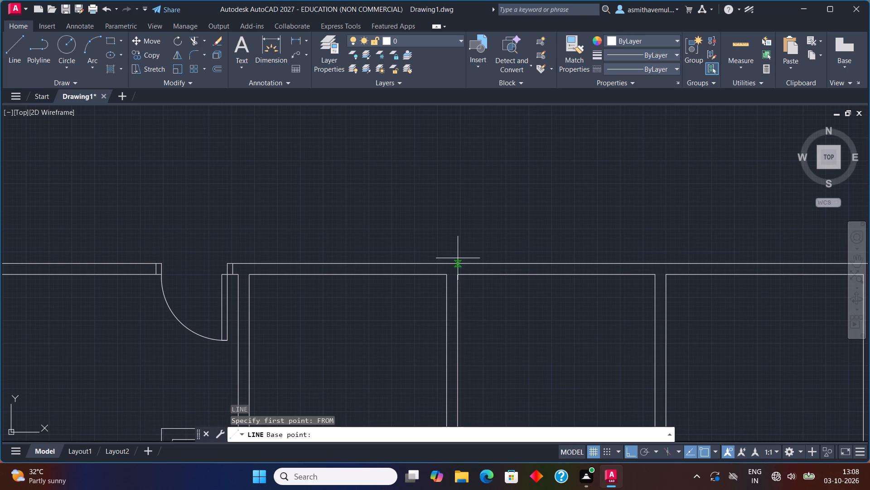
pyautogui.click(449, 275)
pyautogui.hotkey('shift', '@')
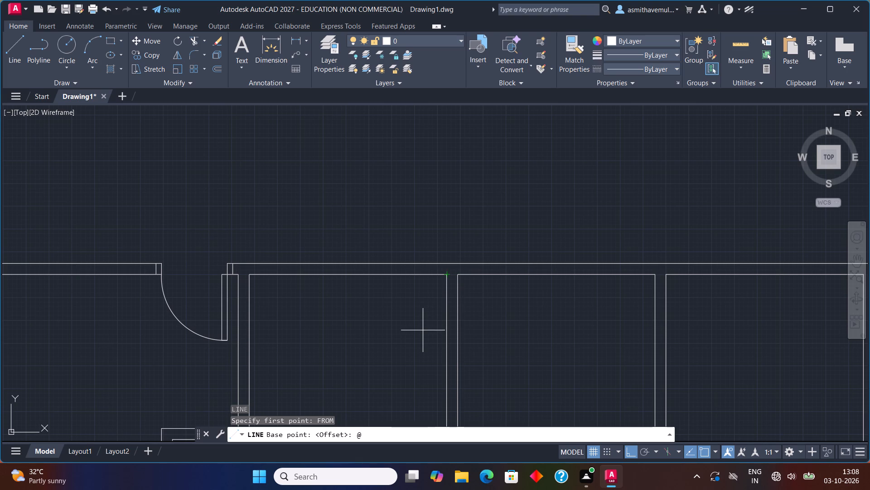
pyautogui.write('-3')
pyautogui.hotkey('shift', '"')
pyautogui.write(',0')
pyautogui.press('Return')
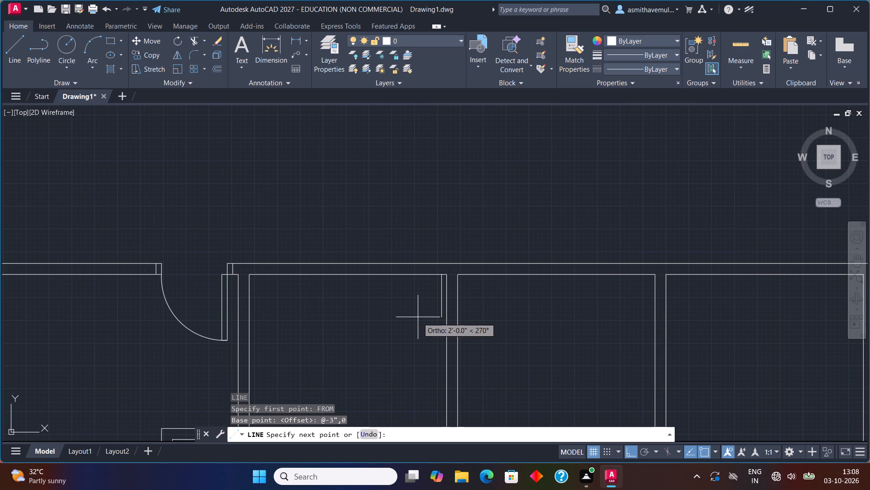
pyautogui.scroll(1, 439, 267)
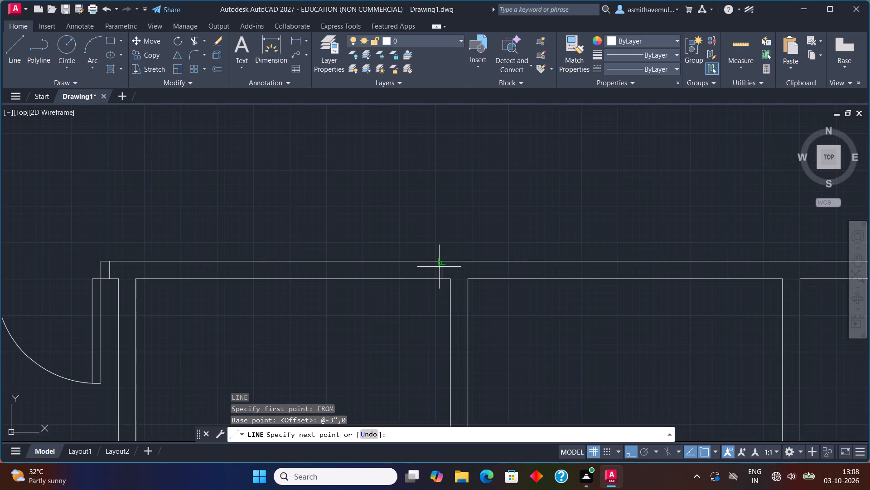
pyautogui.scroll(1, 439, 267)
pyautogui.click(443, 259)
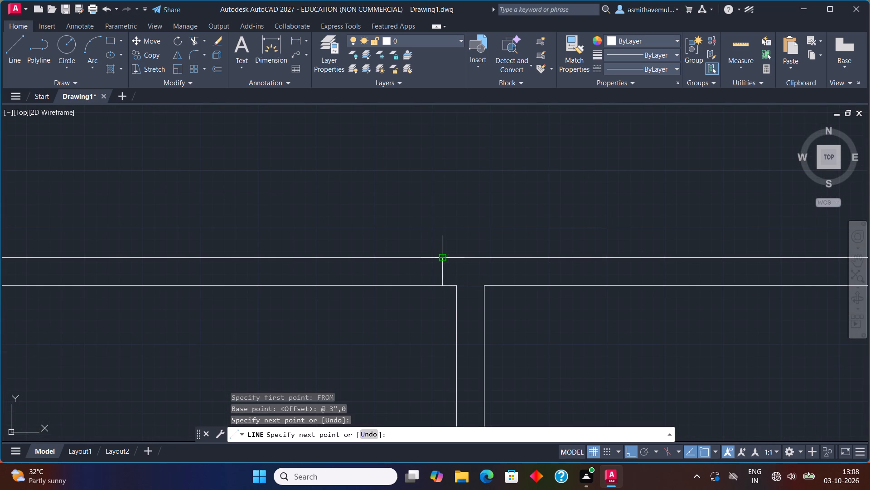
pyautogui.press('Escape')
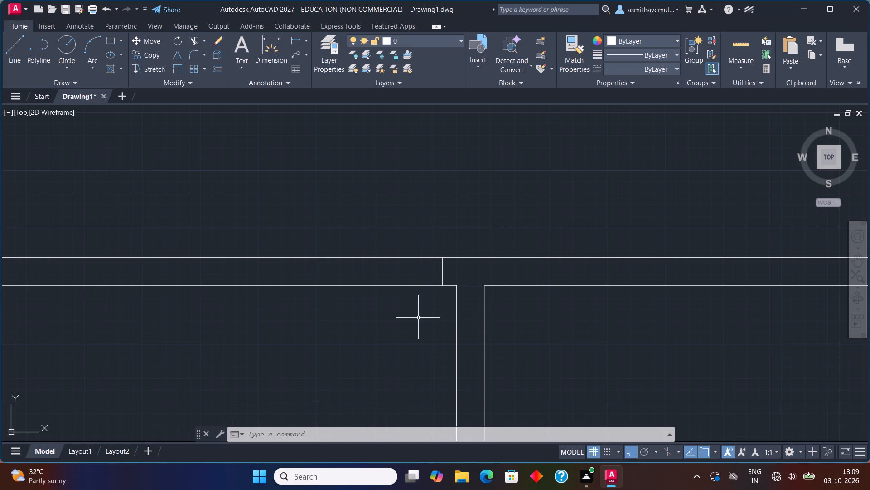
# Offset the new jamb line 3" to the left to form the right door jamb.
pyautogui.press('o')
pyautogui.press('Return')
pyautogui.press('3')
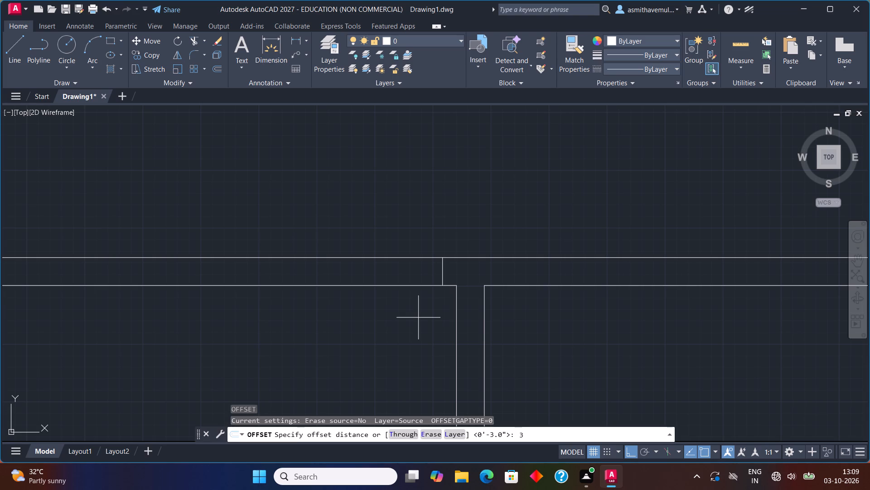
pyautogui.hotkey('shift', '"')
pyautogui.press('Return')
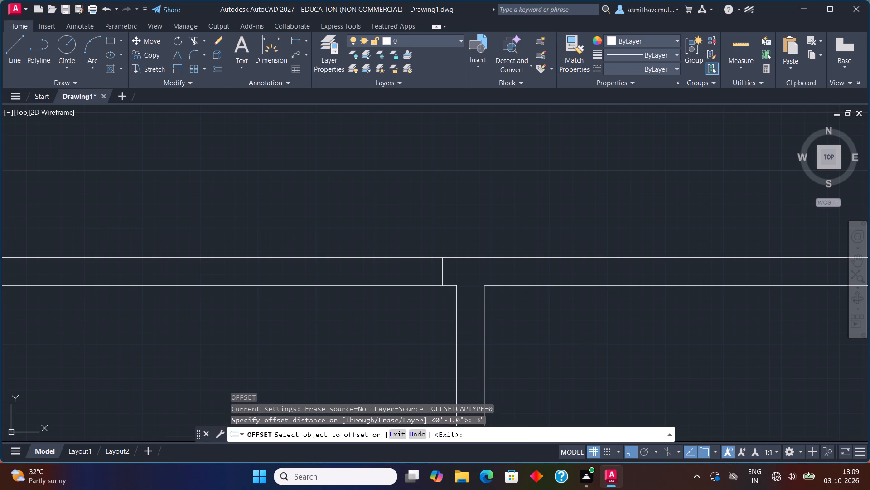
pyautogui.click(444, 273)
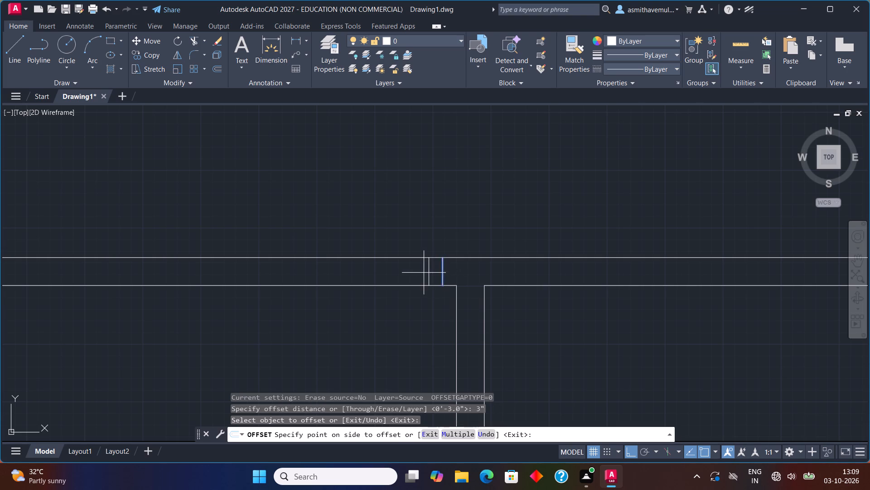
pyautogui.click(424, 273)
pyautogui.press('Escape')
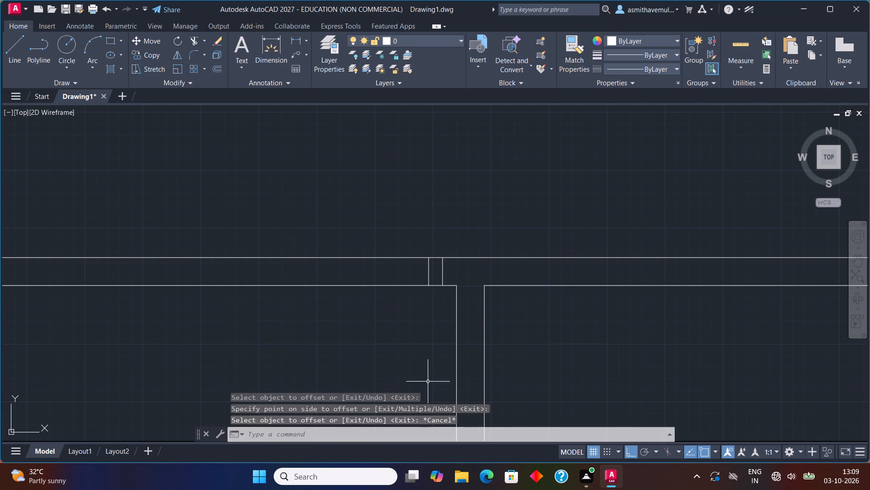
# Offset the right jamb's left line 3' to the left to mark the door opening's width.
pyautogui.moveTo(419, 362); pyautogui.dragTo(501, 280, button='middle')
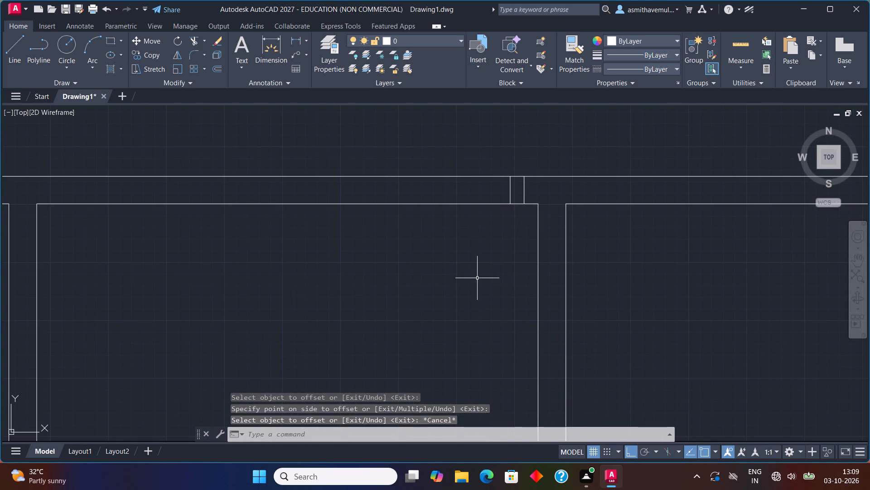
pyautogui.press('o')
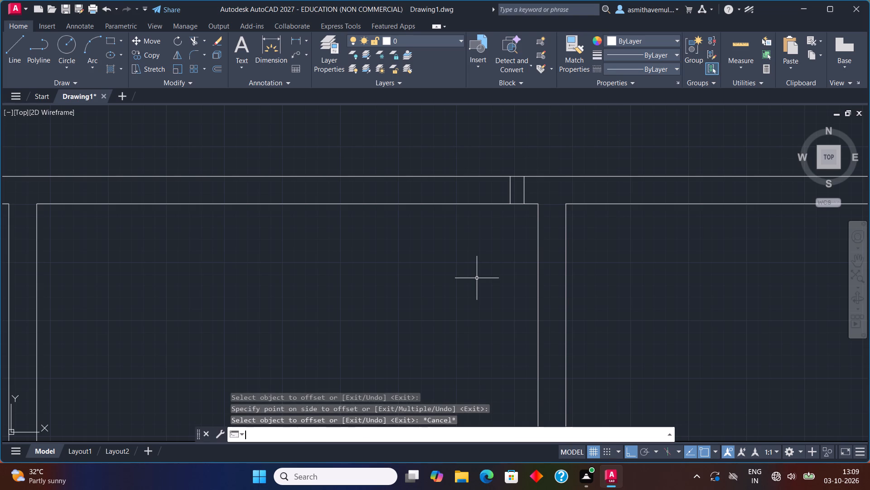
pyautogui.press('Return')
pyautogui.press('3')
pyautogui.press("'")
pyautogui.press('Return')
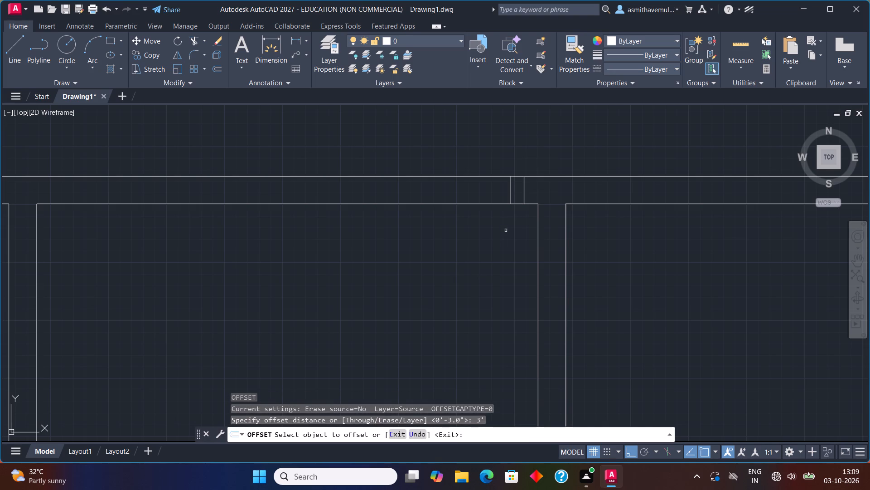
pyautogui.click(510, 194)
pyautogui.click(470, 193)
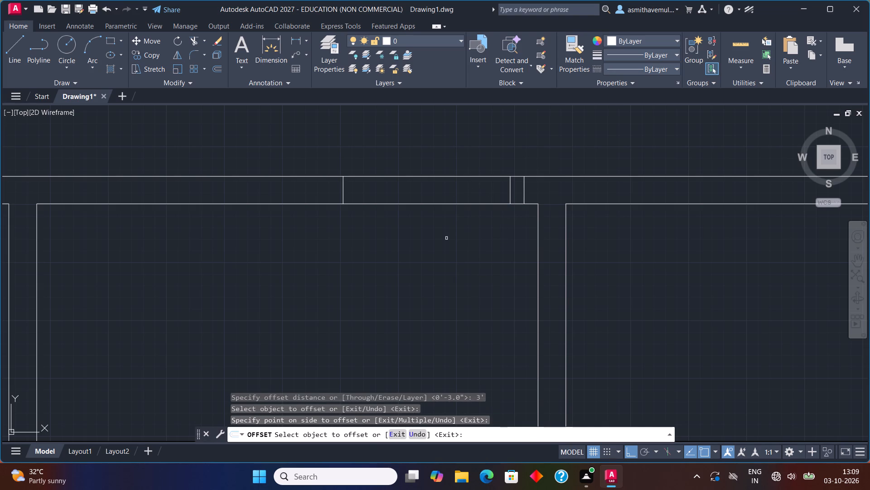
pyautogui.press('Escape')
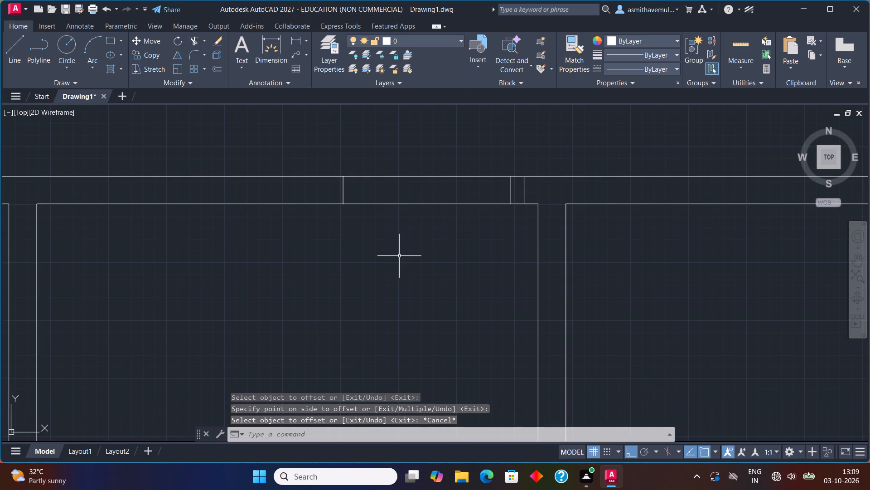
# Offset the opening's left line 3" further left to form the left door jamb.
pyautogui.press('o')
pyautogui.press('Return')
pyautogui.press('3')
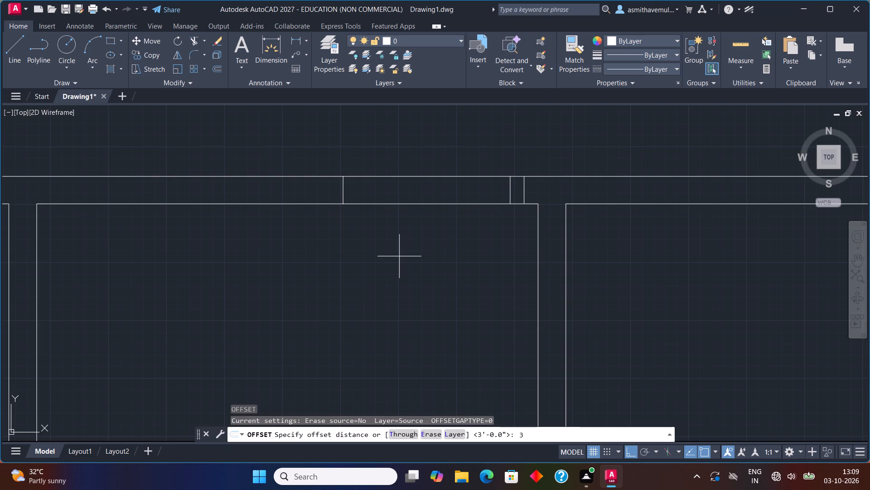
pyautogui.hotkey('shift', '"')
pyautogui.press('Return')
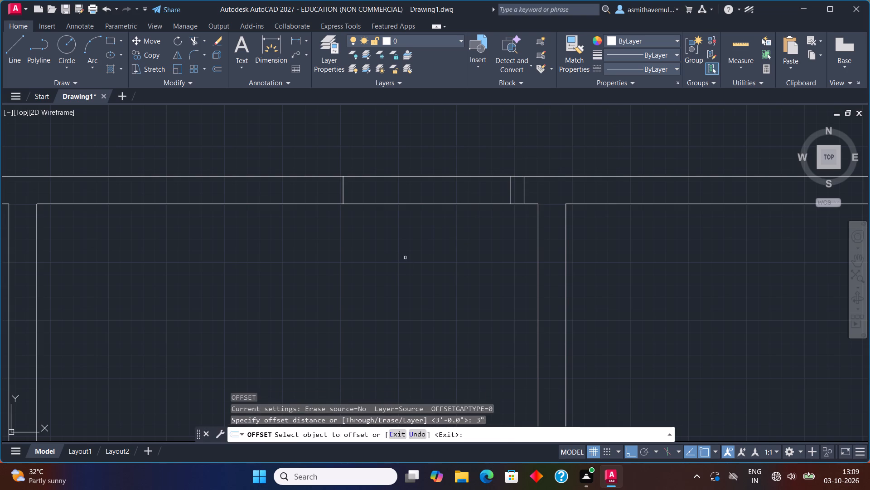
pyautogui.click(344, 191)
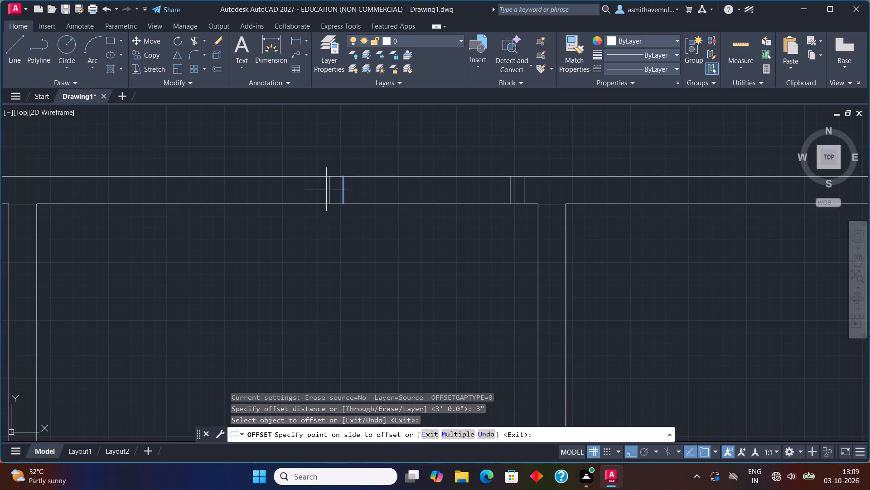
pyautogui.click(326, 190)
pyautogui.press('Escape')
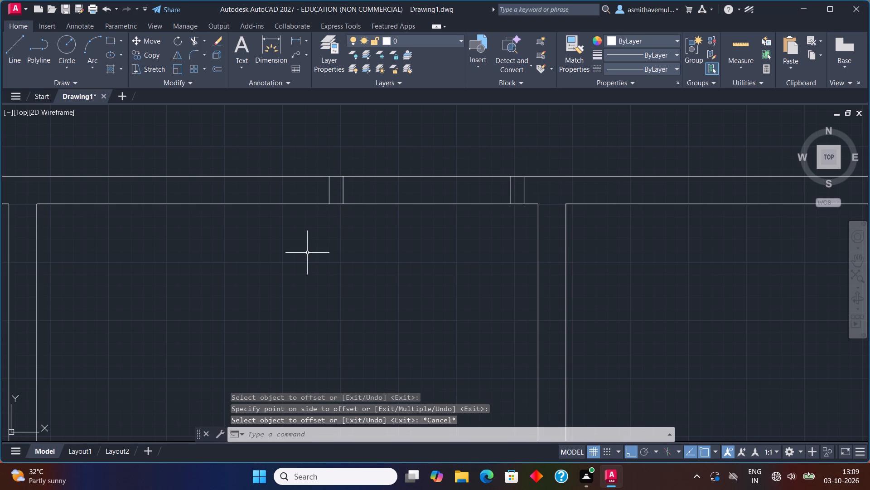
# Trim both wall lines between the two jambs to clear the door opening.
pyautogui.write('TR')
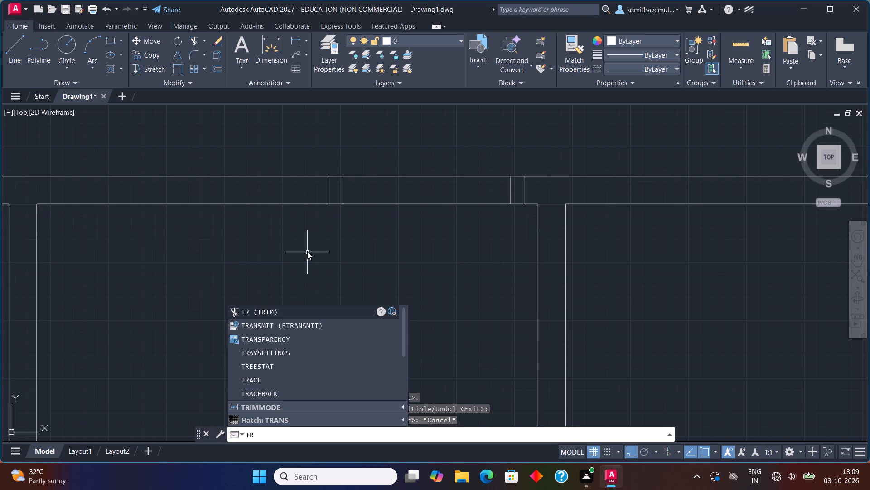
pyautogui.write('IM')
pyautogui.press('Return')
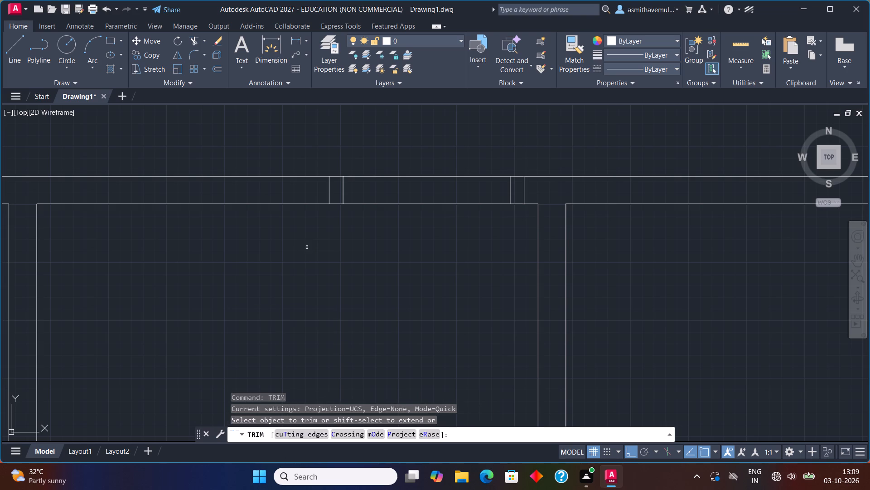
pyautogui.moveTo(379, 240); pyautogui.dragTo(422, 176)
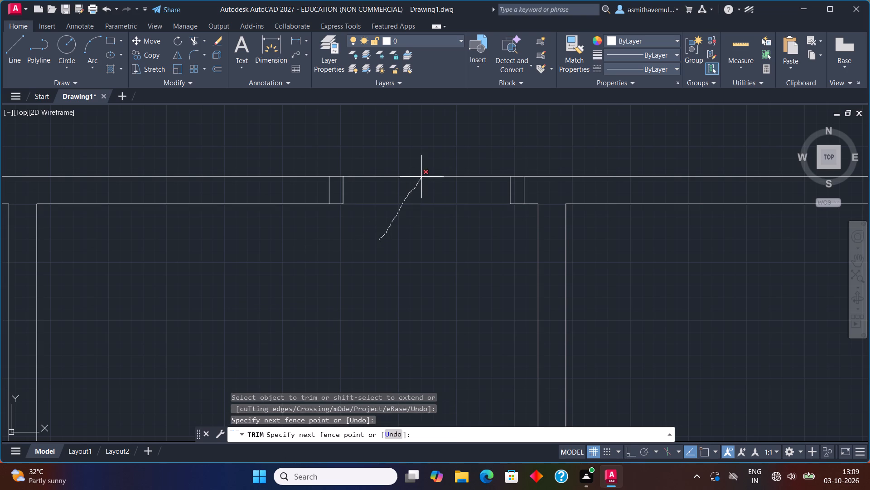
pyautogui.moveTo(422, 176); pyautogui.dragTo(440, 149)
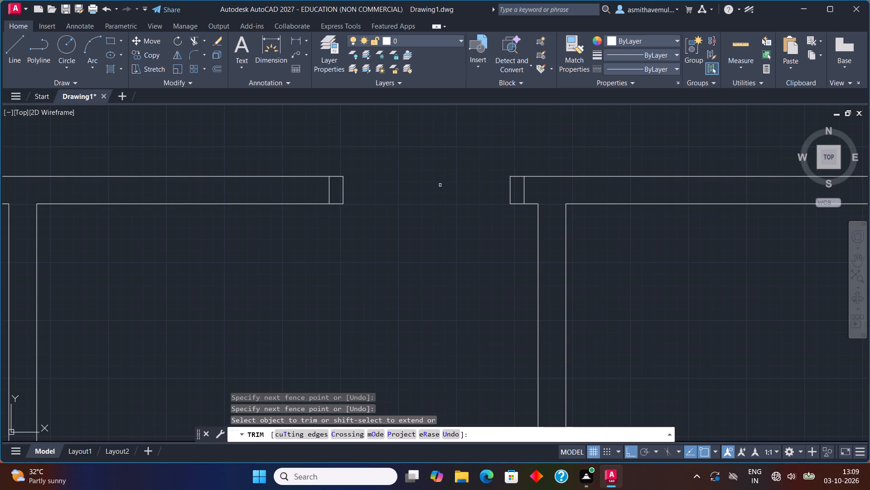
pyautogui.press('Escape')
pyautogui.scroll(-1, 440, 191)
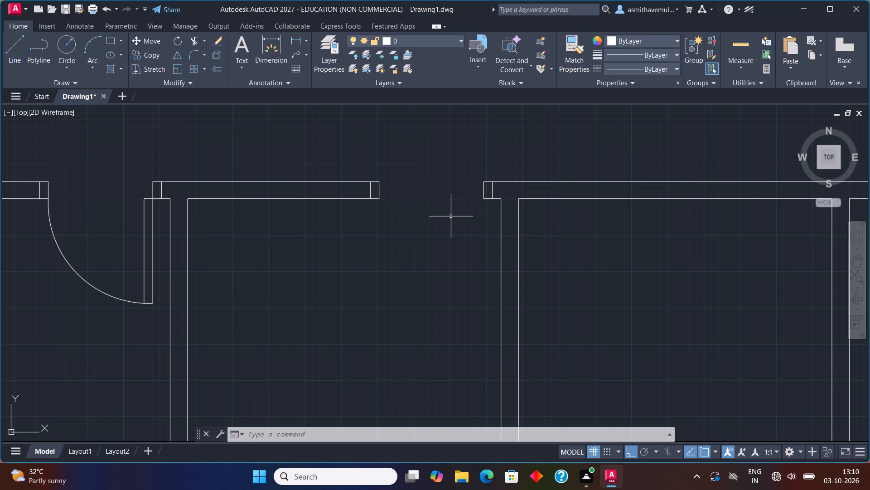
# Draw a 3" by 3' door leaf rectangle hanging down from the lower-left corner of the opening's right jamb.
pyautogui.write('REC')
pyautogui.press('Return')
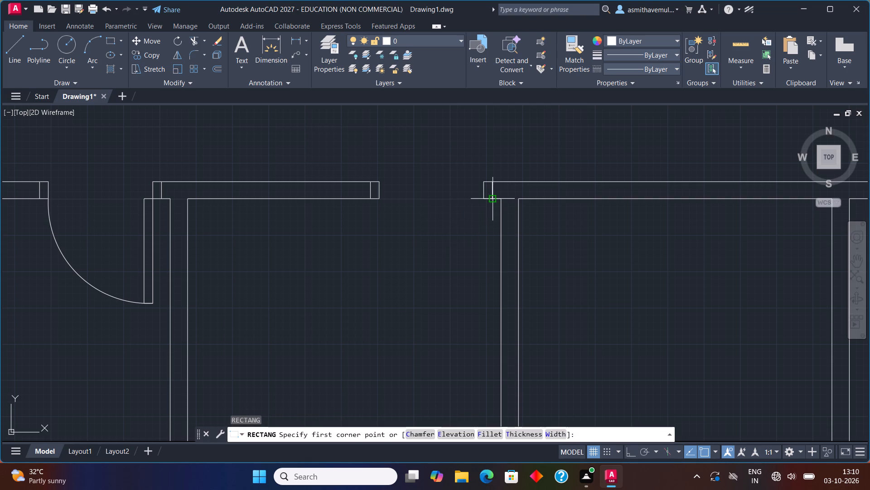
pyautogui.moveTo(487, 197); pyautogui.dragTo(485, 204)
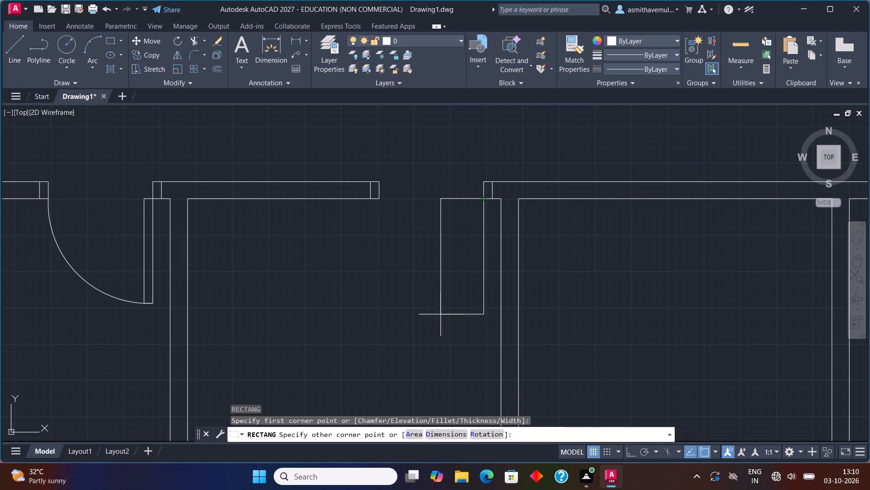
pyautogui.press('d')
pyautogui.press('Return')
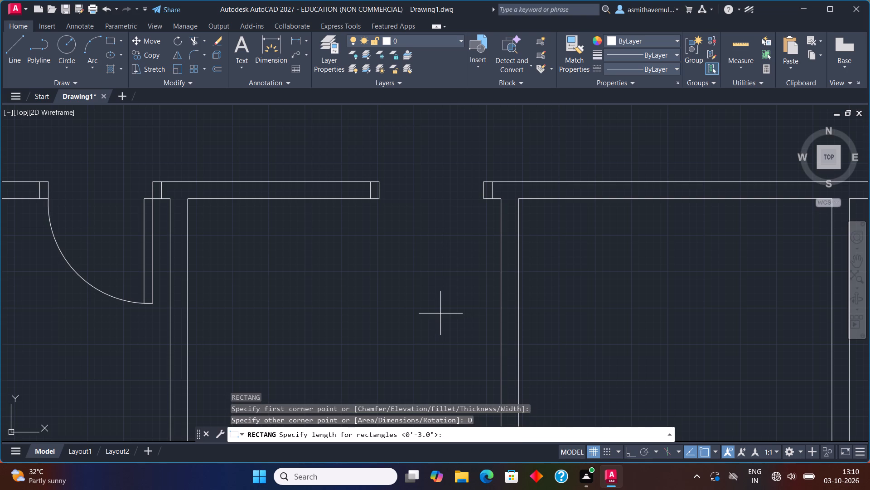
pyautogui.press('3')
pyautogui.hotkey('shift', '"')
pyautogui.press('Return')
pyautogui.write("3'")
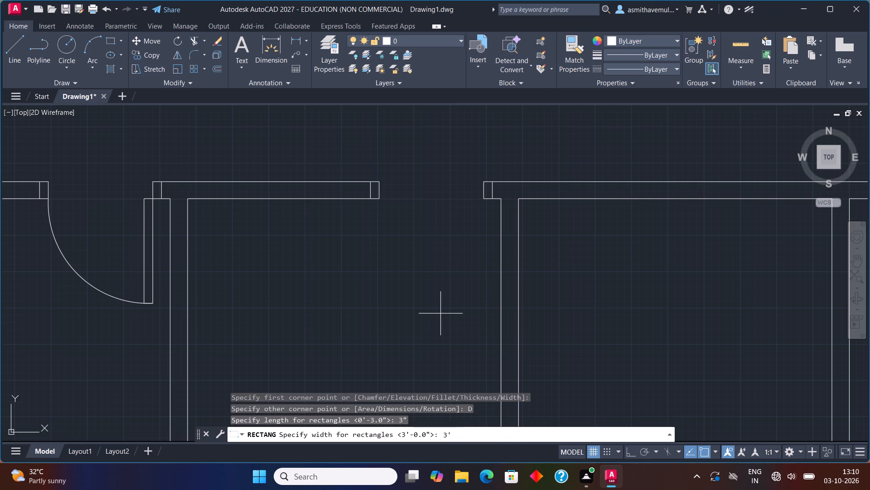
pyautogui.press('Return')
pyautogui.click(440, 313)
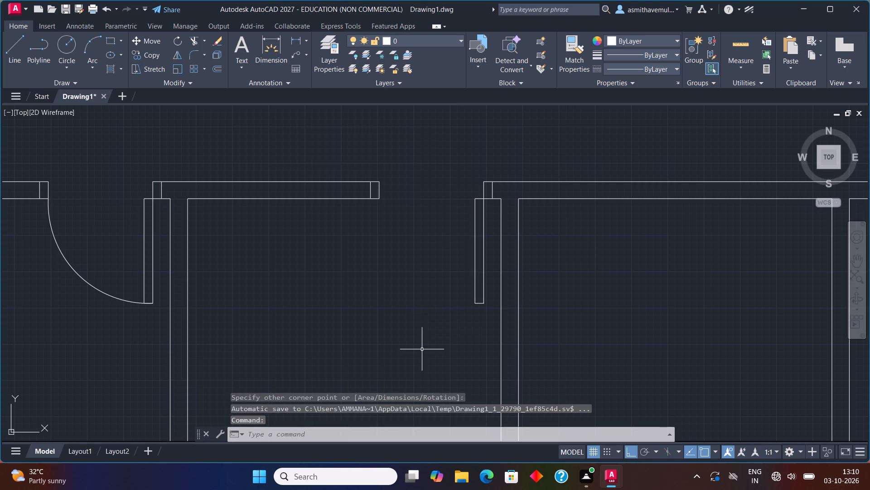
# Draw the door swing arc from the leaf's lower-right corner through its lower-left corner to the left jamb's lower corner.
pyautogui.write('ARC')
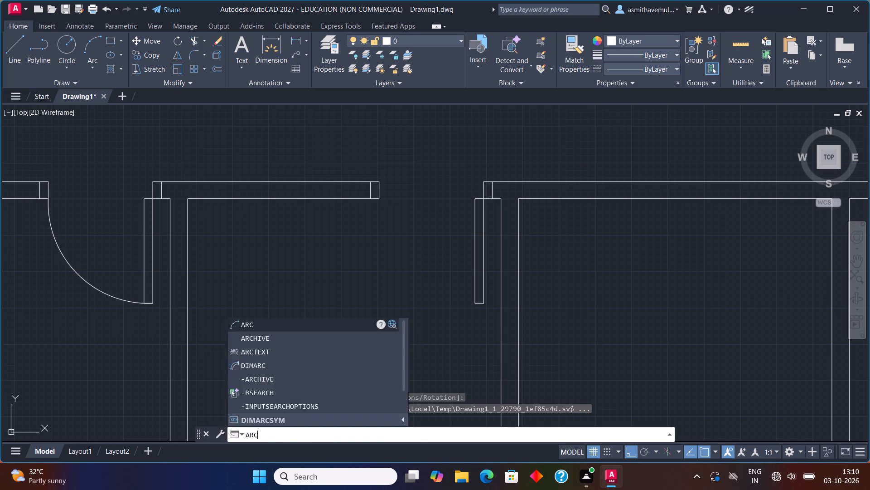
pyautogui.press('Return')
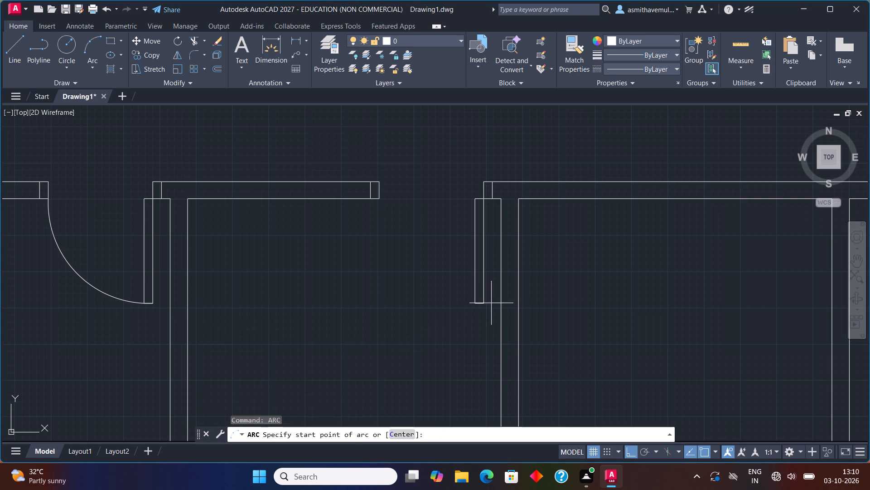
pyautogui.click(482, 304)
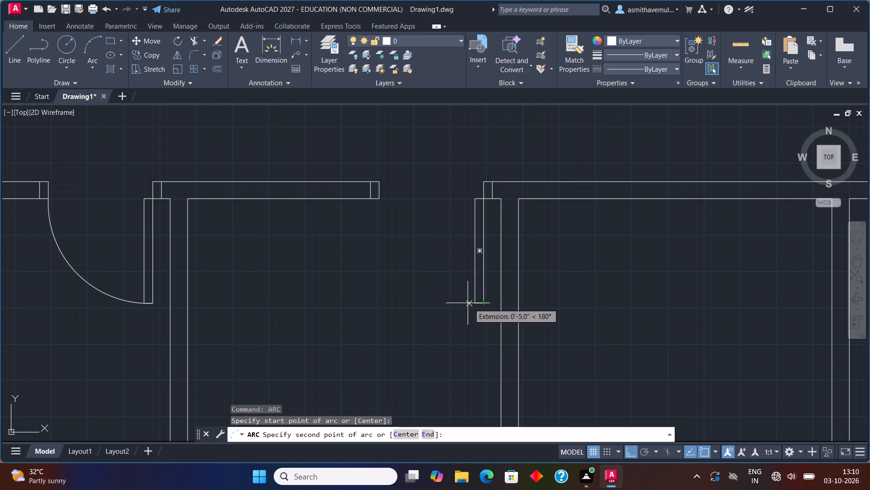
pyautogui.click(474, 304)
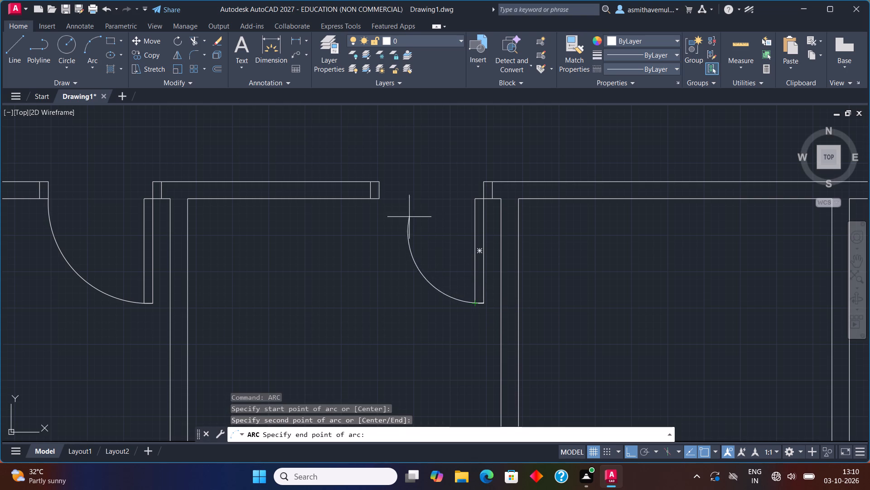
pyautogui.click(380, 197)
# Draw a jamb line across the top wall of the next room to the right, starting 3" right of its upper-left inner corner.
pyautogui.scroll(-2, 445, 251)
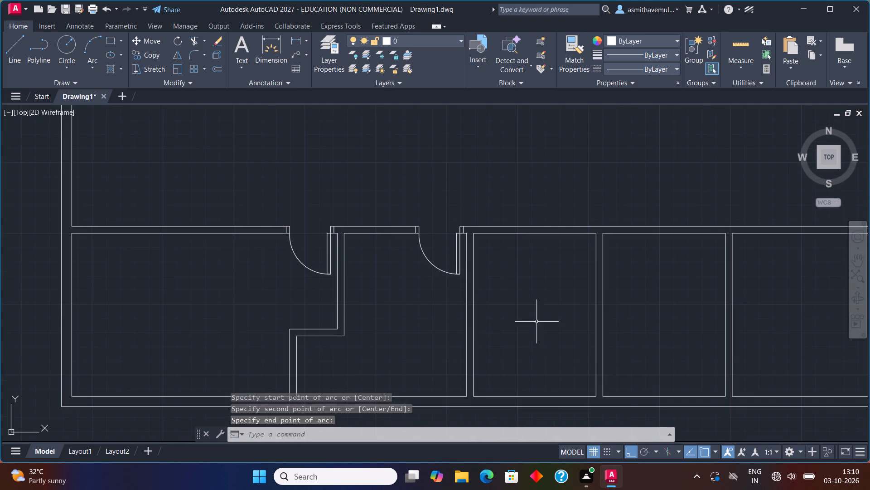
pyautogui.moveTo(660, 353); pyautogui.dragTo(502, 328, button='middle')
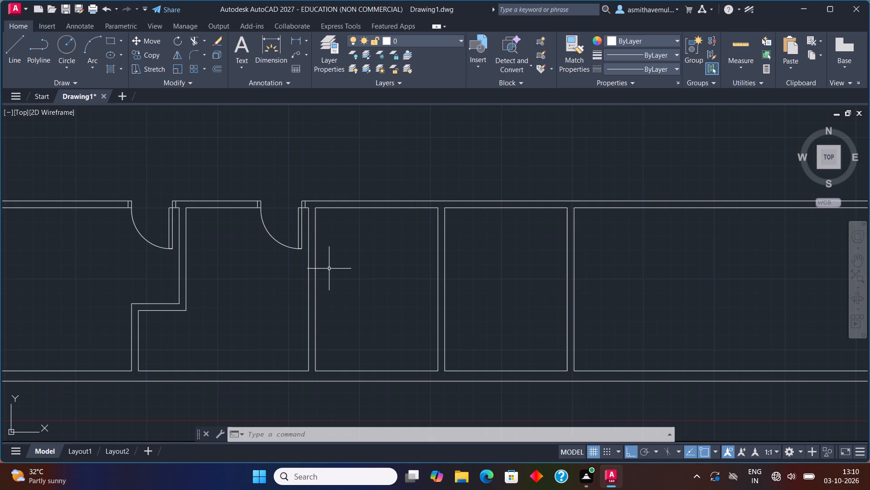
pyautogui.press('l')
pyautogui.press('Return')
pyautogui.write('FROM')
pyautogui.press('Return')
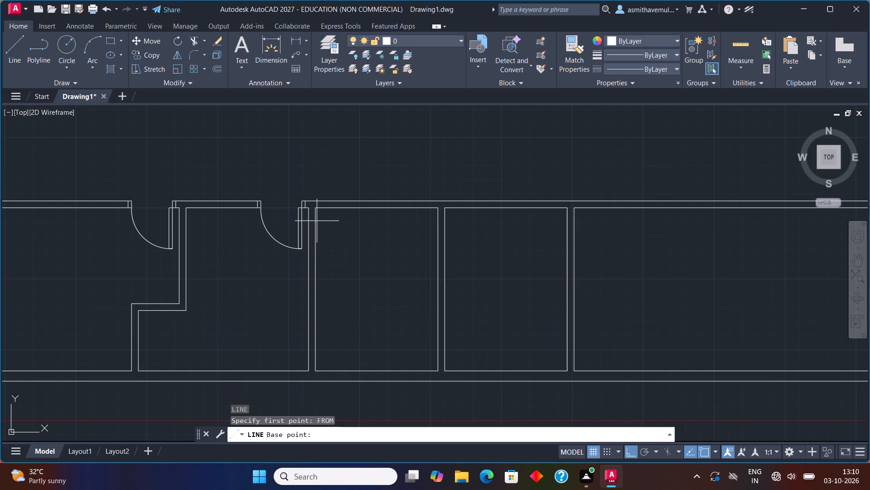
pyautogui.click(316, 211)
pyautogui.hotkey('ctrl', '2')
pyautogui.press('3')
pyautogui.hotkey('shift', '"')
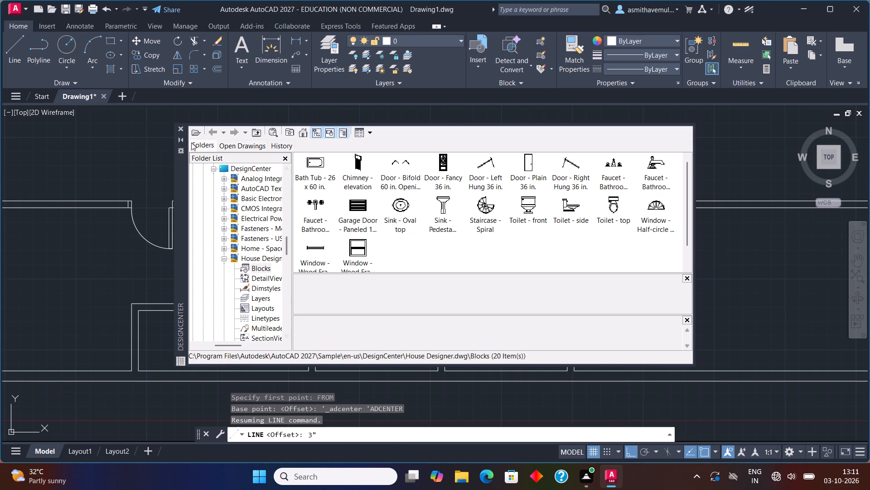
pyautogui.click(182, 126)
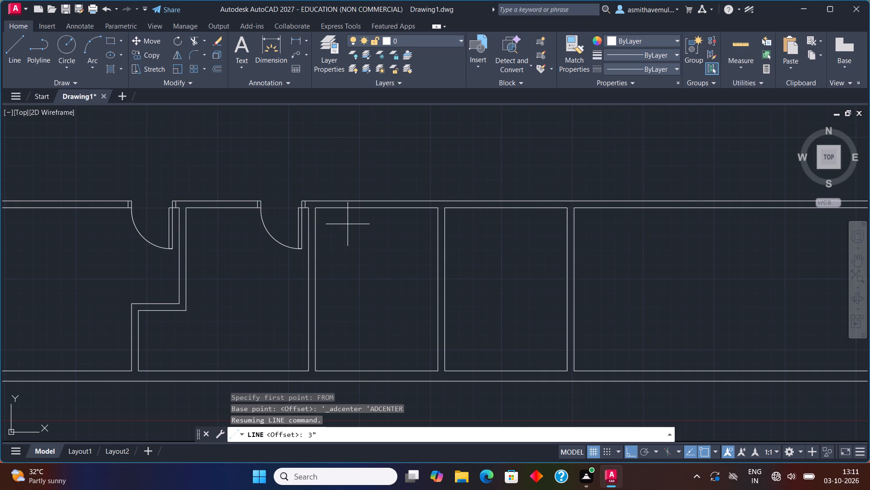
pyautogui.moveTo(348, 225); pyautogui.dragTo(345, 242, button='middle')
pyautogui.scroll(1, 331, 232)
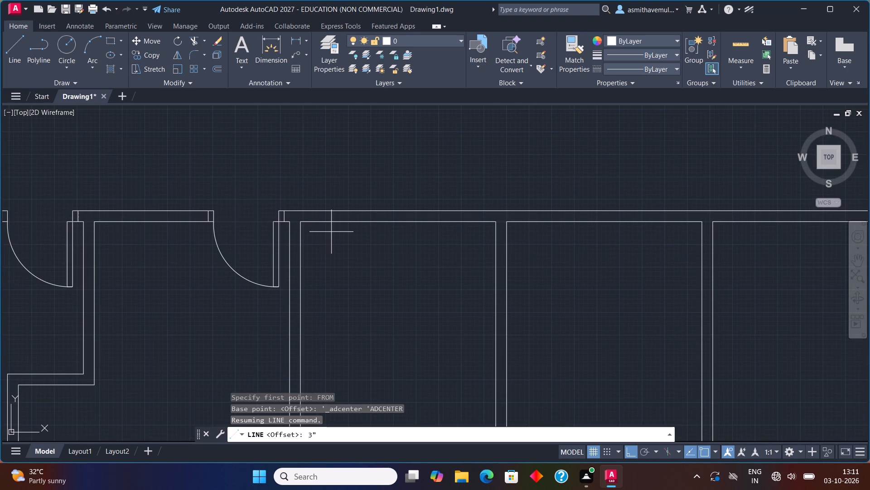
pyautogui.press('l')
pyautogui.press('Return')
pyautogui.write('FR')
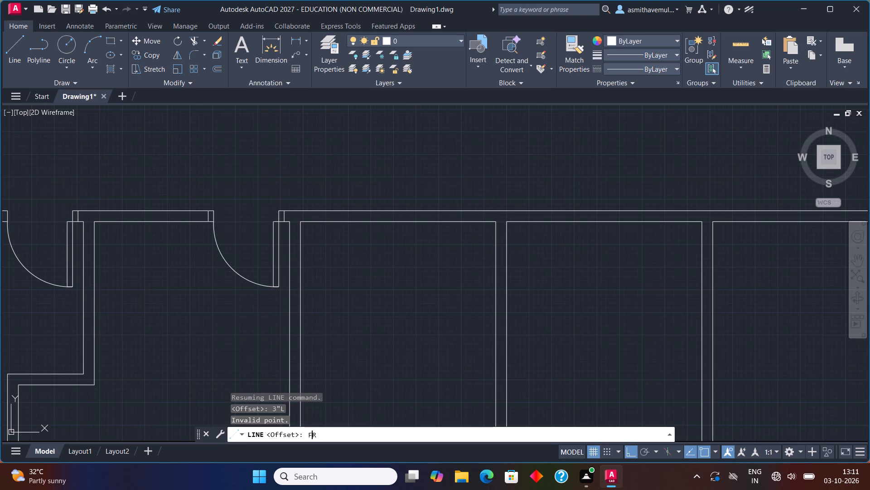
pyautogui.write('OM')
pyautogui.press('Return')
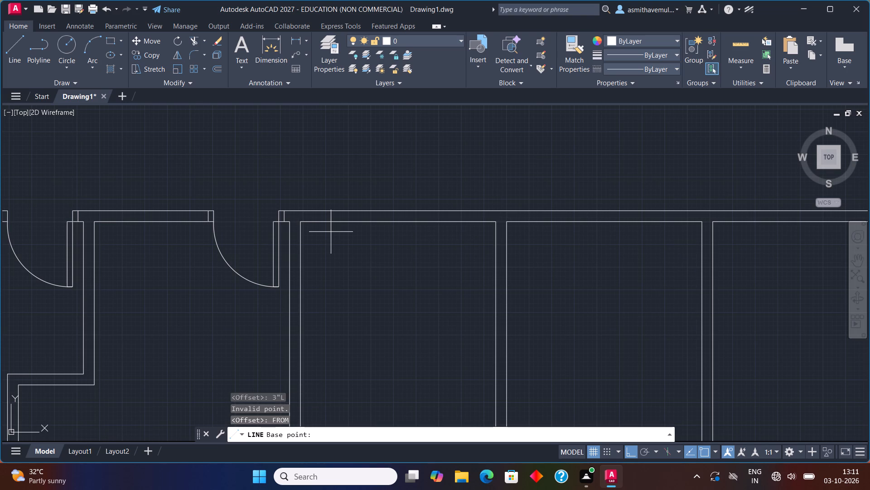
pyautogui.click(300, 219)
pyautogui.write('@3')
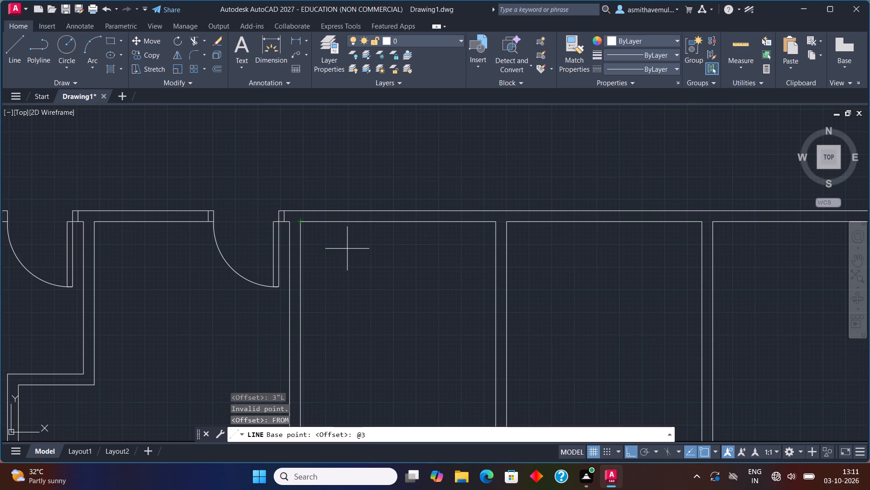
pyautogui.write('",0')
pyautogui.press('Return')
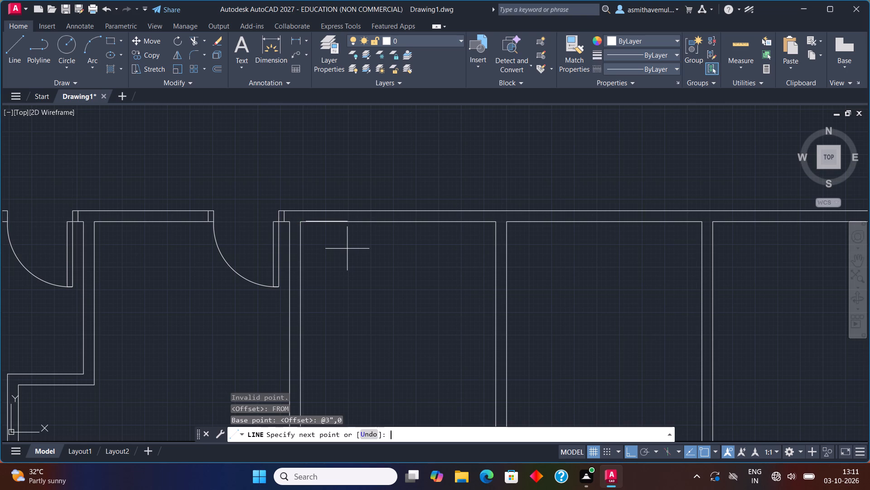
pyautogui.click(306, 210)
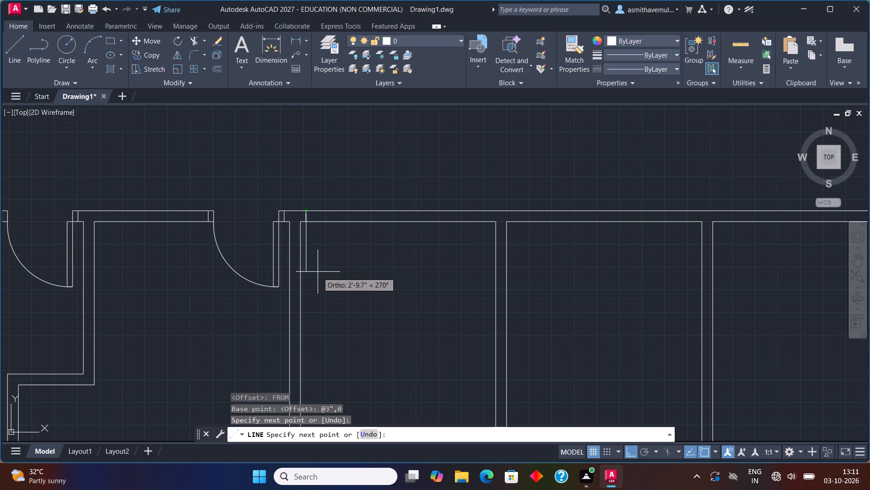
pyautogui.press('Escape')
# Offset the new jamb line 3" to the right to form the left door jamb.
pyautogui.scroll(1, 319, 271)
pyautogui.moveTo(319, 267); pyautogui.dragTo(305, 339, button='middle')
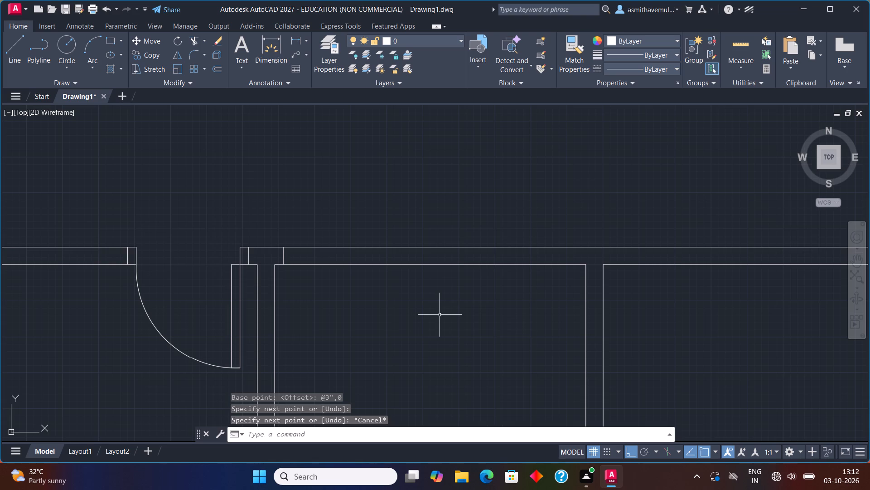
pyautogui.press('o')
pyautogui.press('Return')
pyautogui.press('3')
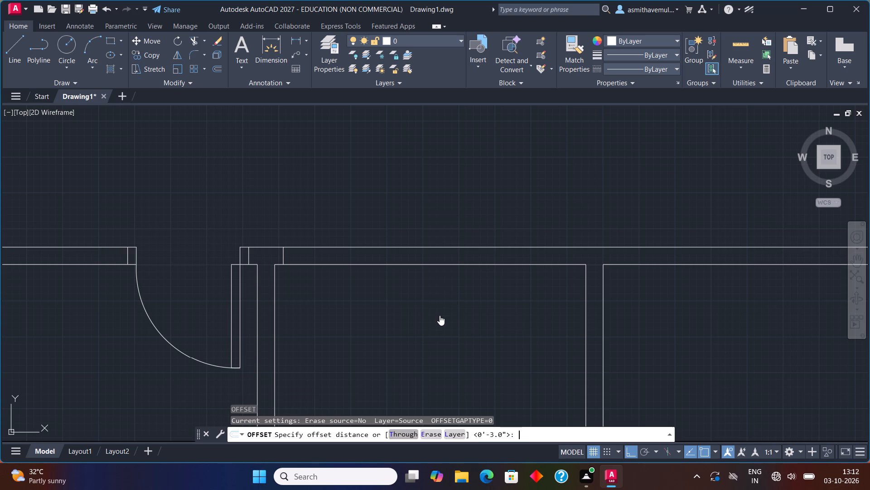
pyautogui.hotkey('shift', '"')
pyautogui.press('Return')
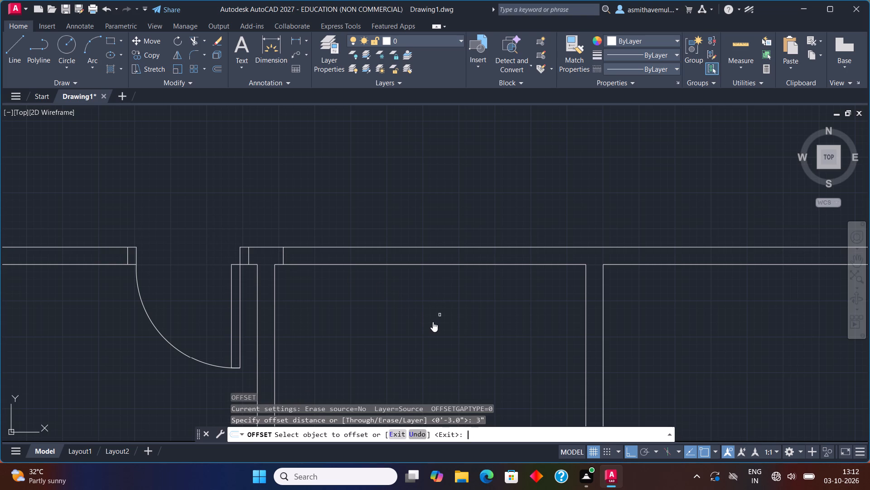
pyautogui.moveTo(433, 322); pyautogui.dragTo(432, 318)
pyautogui.click(283, 255)
pyautogui.moveTo(304, 255); pyautogui.dragTo(304, 255)
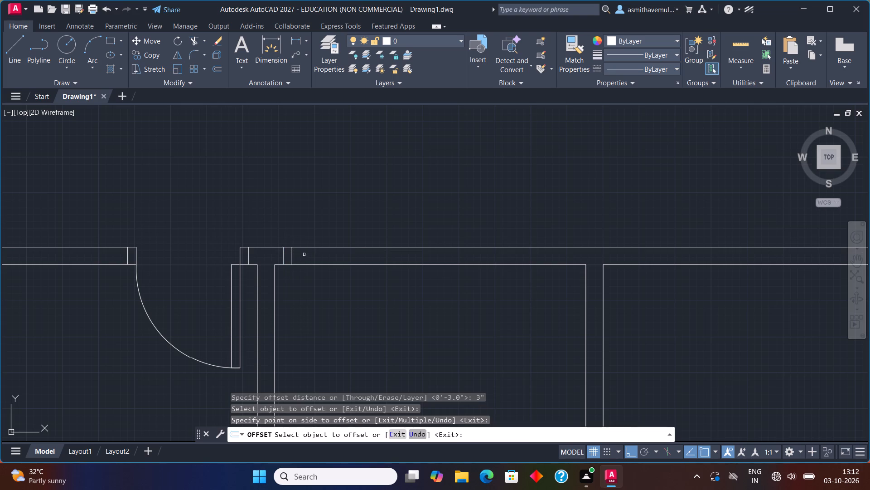
pyautogui.moveTo(304, 255); pyautogui.dragTo(309, 263)
pyautogui.press('Escape')
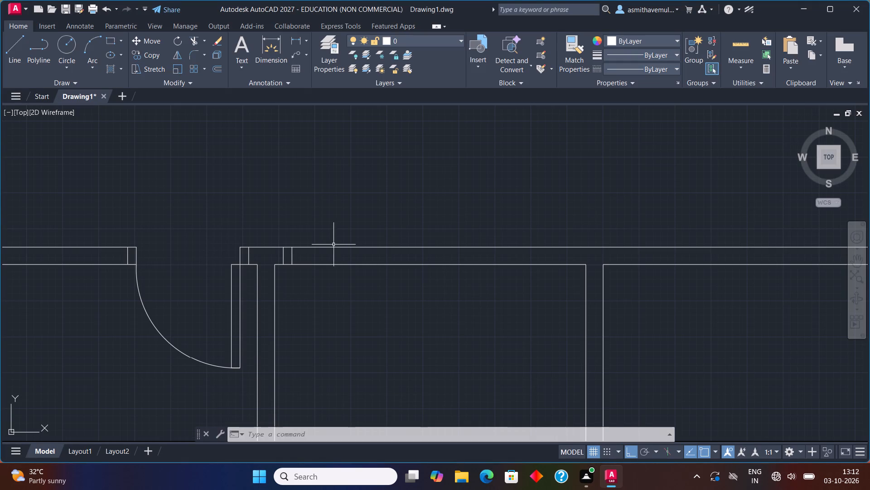
# Offset the left jamb's right line 3' to the right to mark the door opening's width.
pyautogui.press('o')
pyautogui.press('Return')
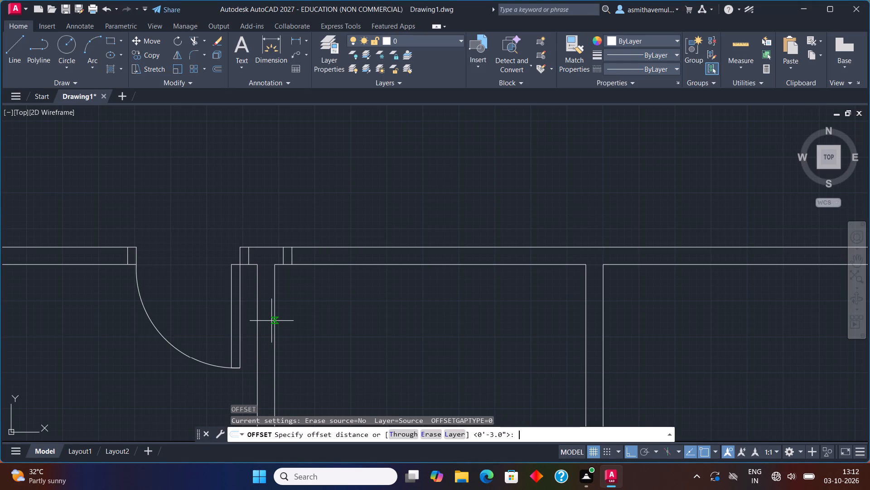
pyautogui.press('3')
pyautogui.press("'")
pyautogui.press('Return')
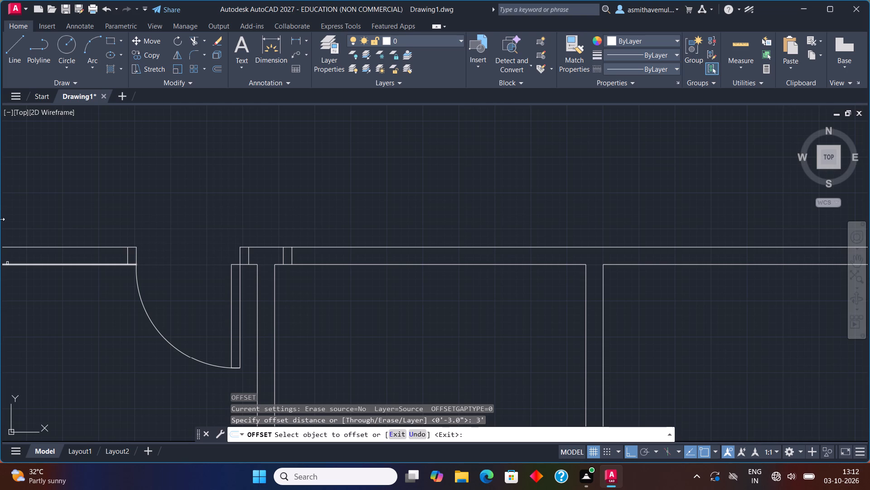
pyautogui.click(292, 257)
pyautogui.click(354, 242)
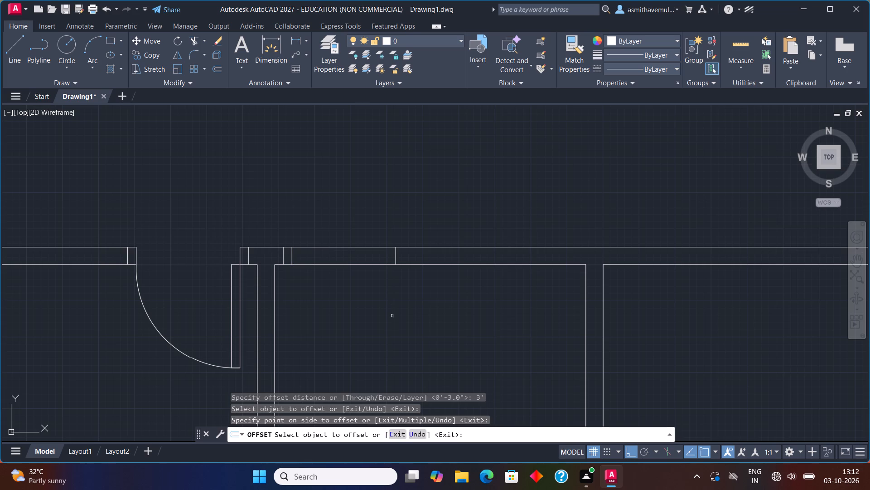
pyautogui.press('Escape')
# Offset the door opening's right edge line 3" to the right to form the right door jamb.
pyautogui.press('o')
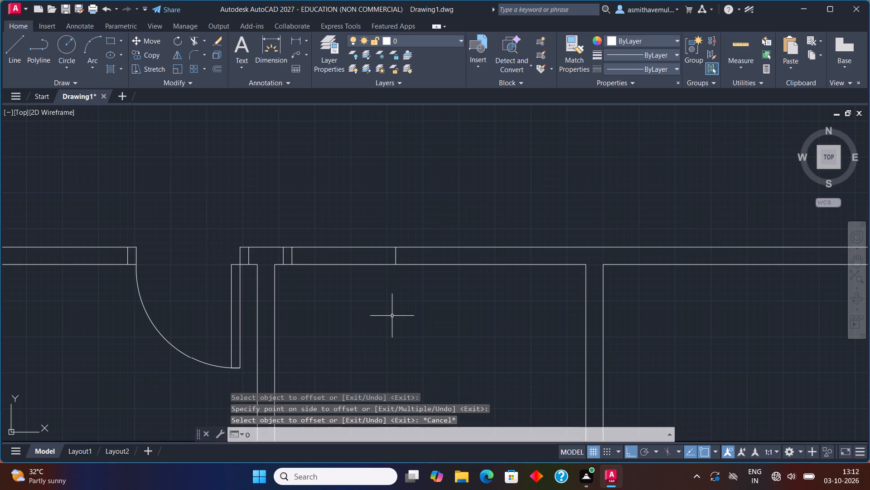
pyautogui.press('Return')
pyautogui.press('3')
pyautogui.hotkey('shift', '"')
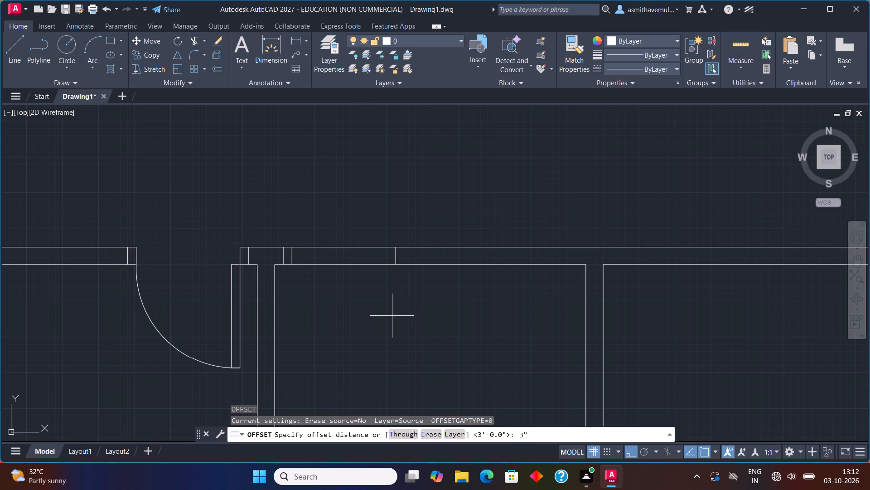
pyautogui.press('Return')
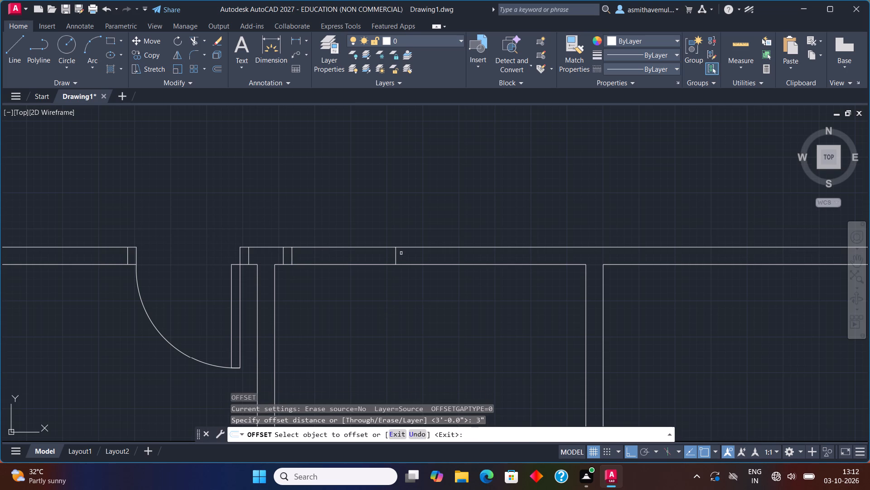
pyautogui.click(397, 257)
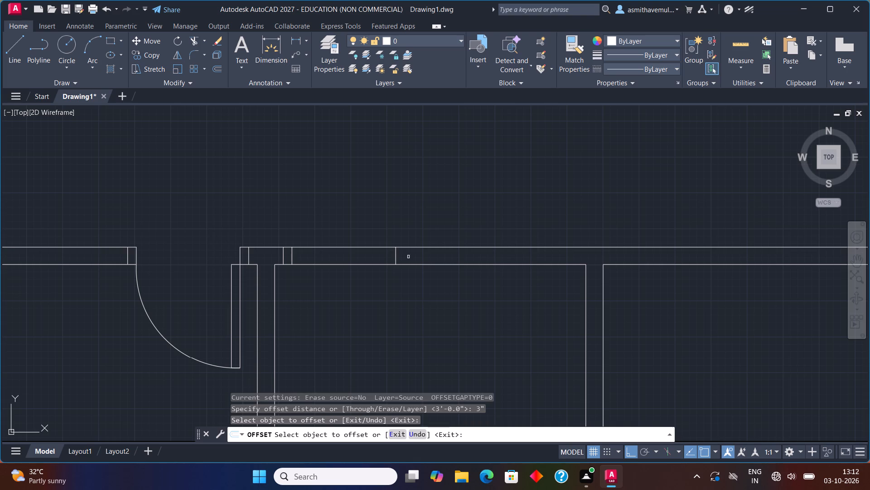
pyautogui.click(396, 258)
pyautogui.moveTo(416, 254); pyautogui.dragTo(420, 258)
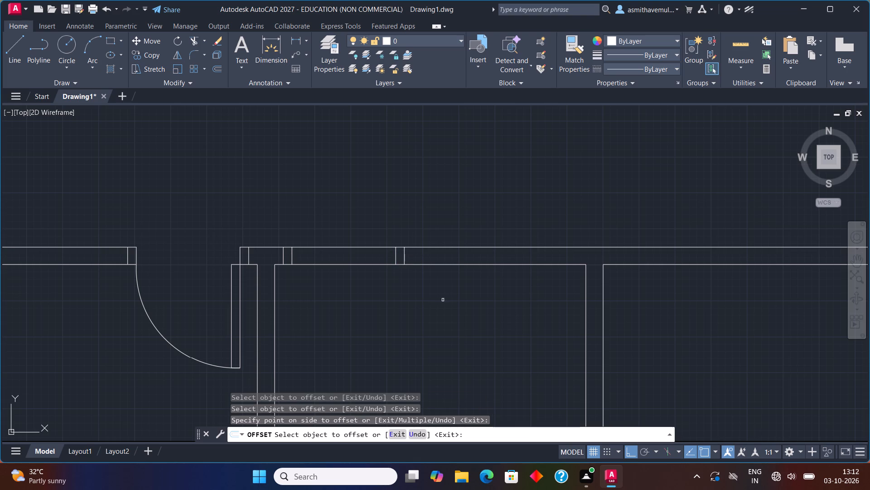
pyautogui.press('Escape')
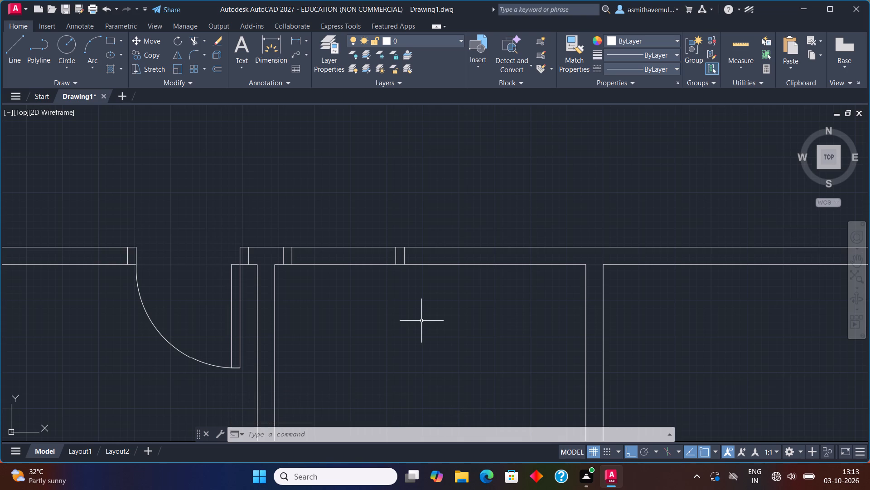
# Trim both top wall lines between the two jambs to open the doorway.
pyautogui.write('TRIM')
pyautogui.press('Return')
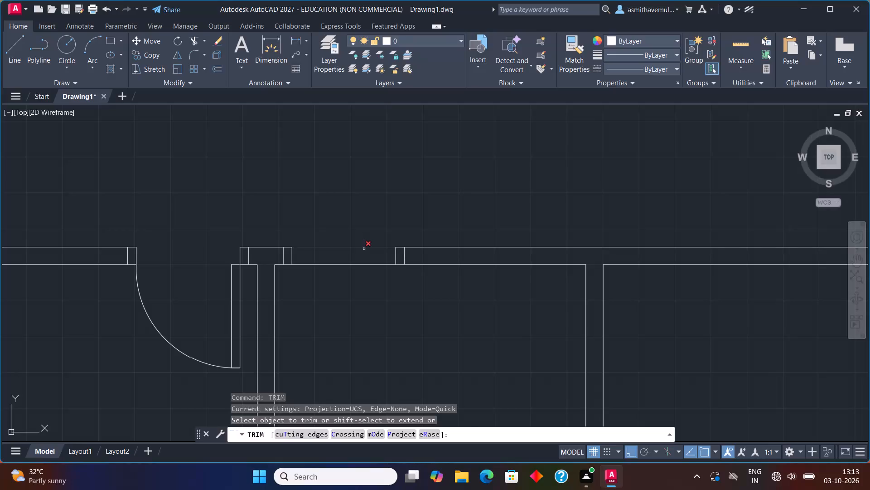
pyautogui.click(364, 249)
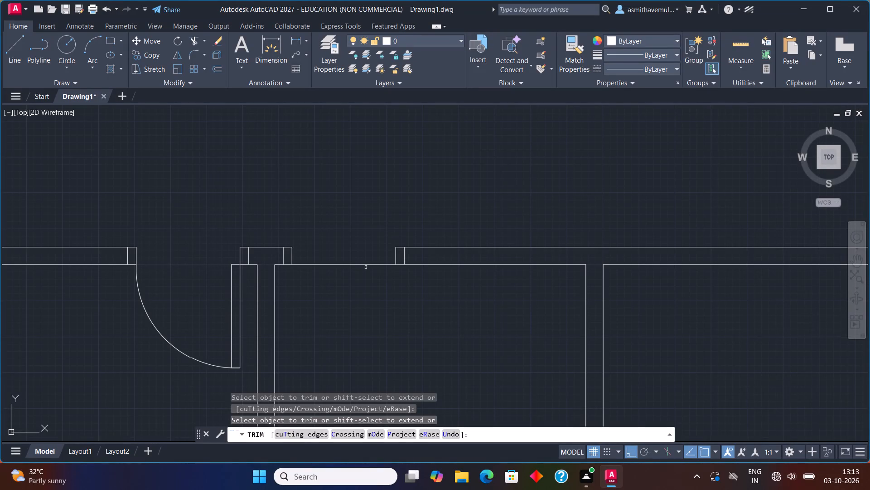
pyautogui.click(367, 265)
pyautogui.press('Escape')
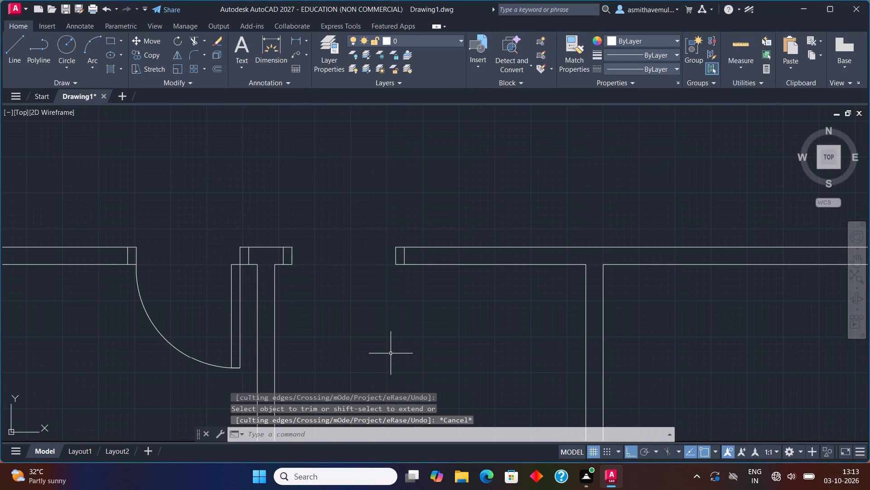
# Draw a 3" by 3' rectangular door leaf extending down from the left jamb's lower-right corner.
pyautogui.write('REC')
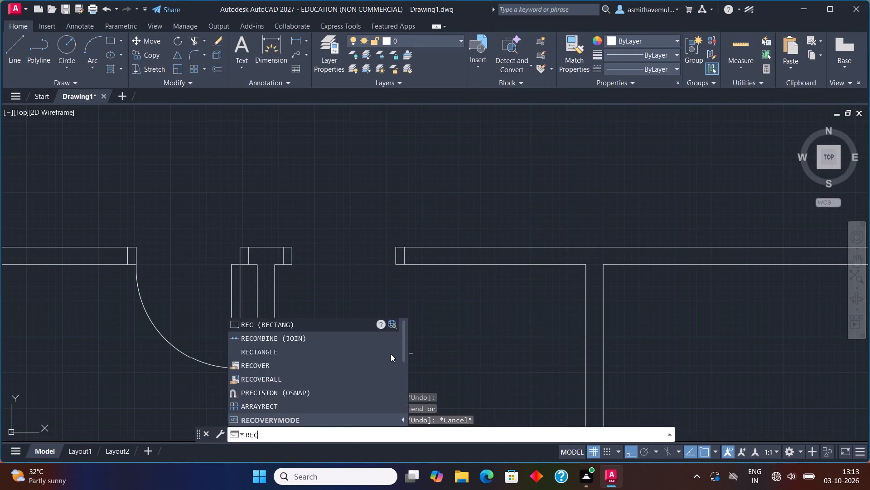
pyautogui.press('Return')
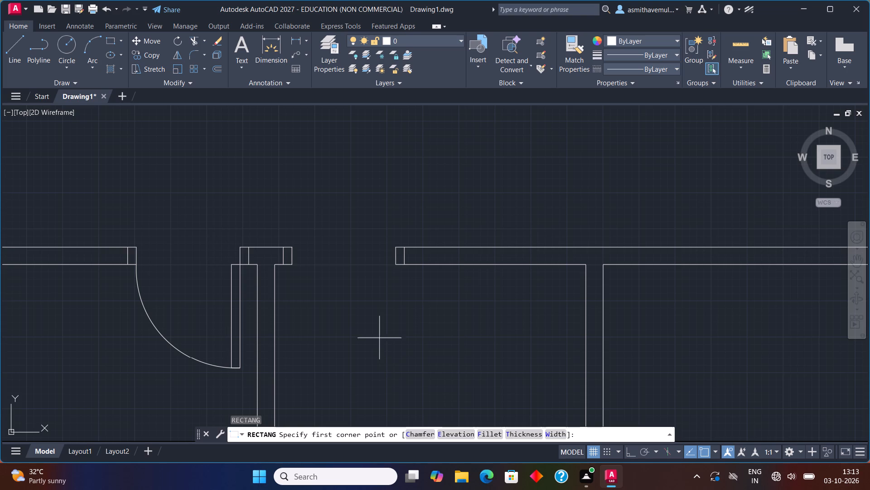
pyautogui.click(289, 267)
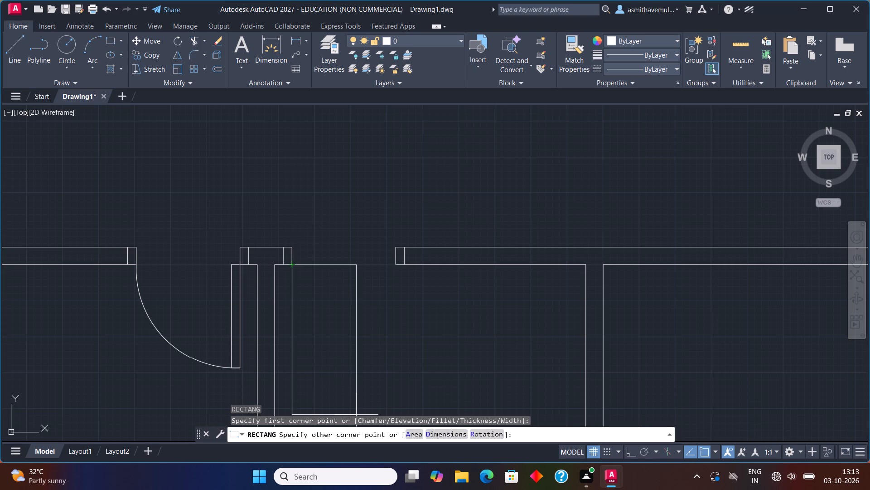
pyautogui.press('d')
pyautogui.press('Return')
pyautogui.press('3')
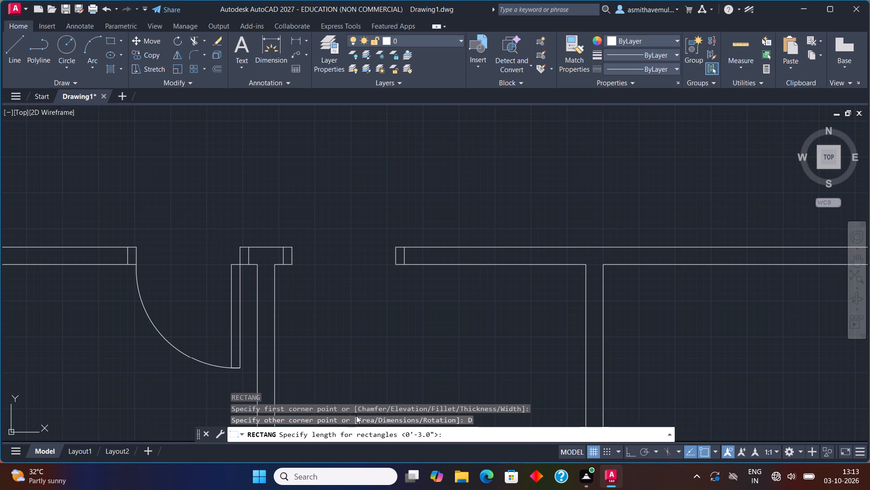
pyautogui.hotkey('shift', '"')
pyautogui.press('Return')
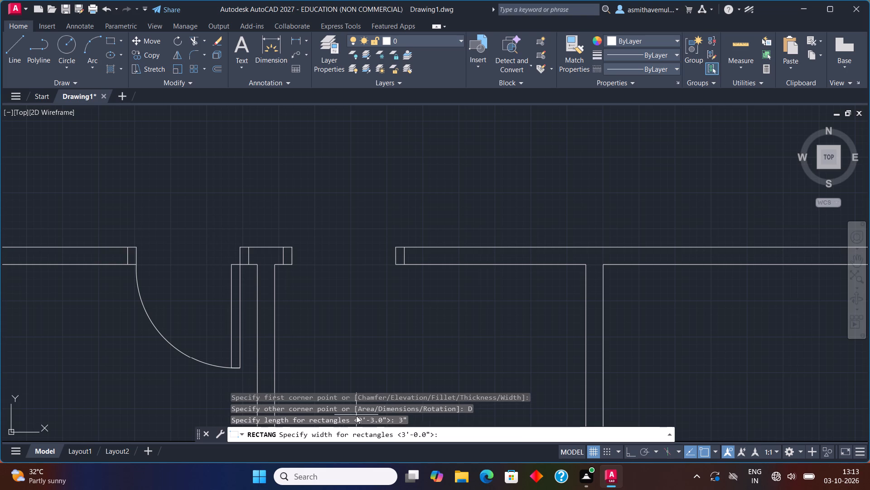
pyautogui.press('3')
pyautogui.press("'")
pyautogui.press('Return')
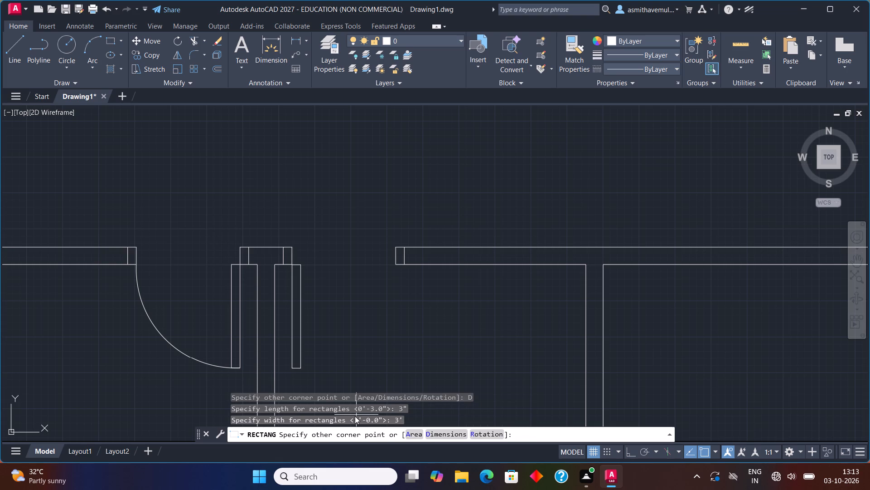
pyautogui.click(358, 358)
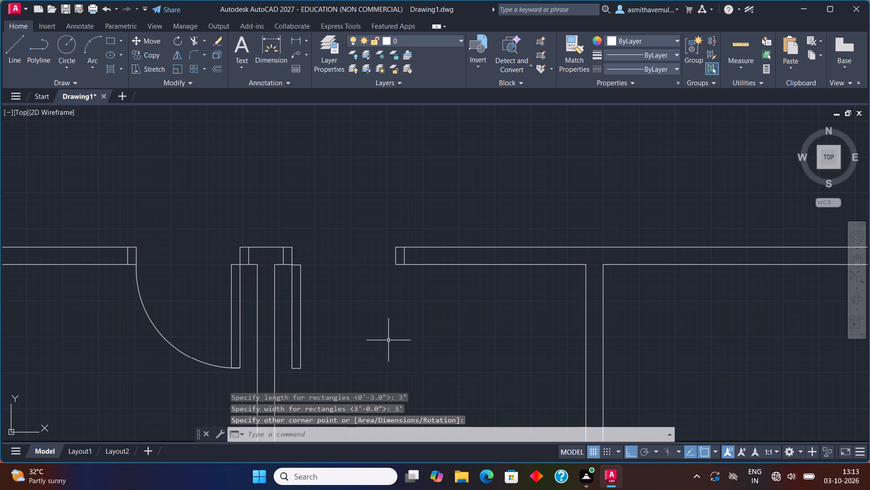
# Draw the door swing arc from the leaf's lower-left corner through its lower-right corner to the right jamb's lower-left corner.
pyautogui.write('ARC')
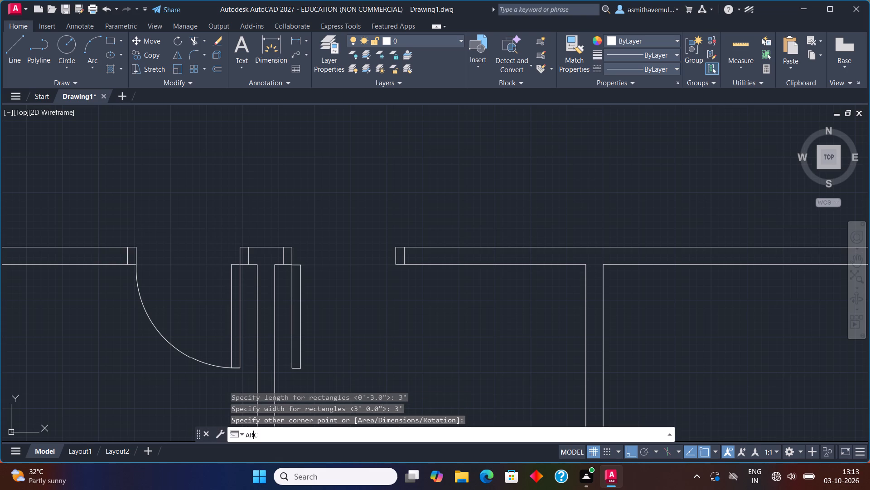
pyautogui.press('Return')
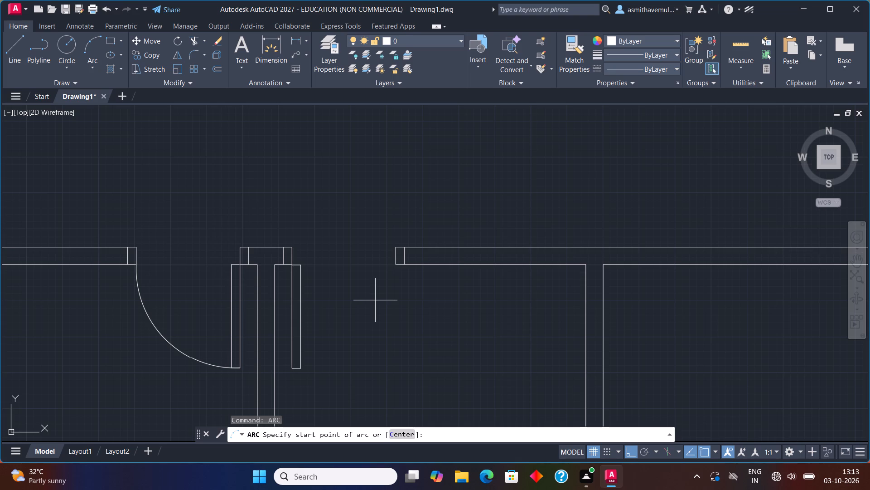
pyautogui.click(290, 367)
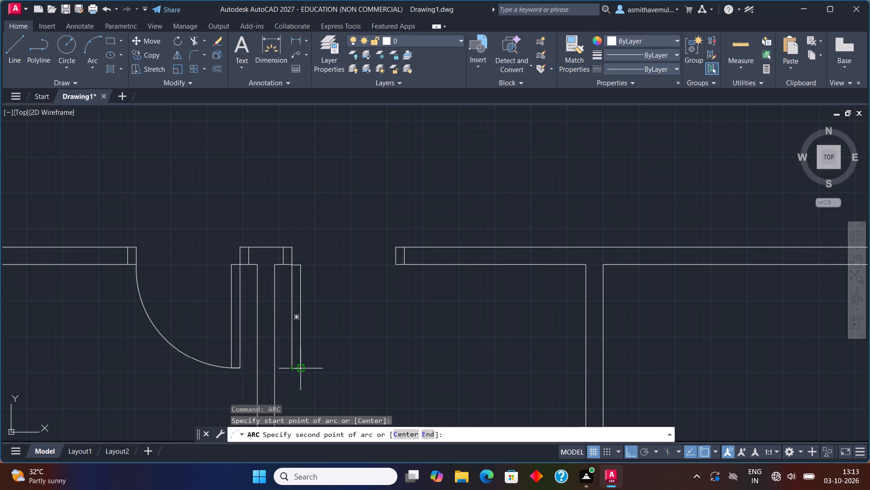
pyautogui.click(303, 367)
pyautogui.click(397, 264)
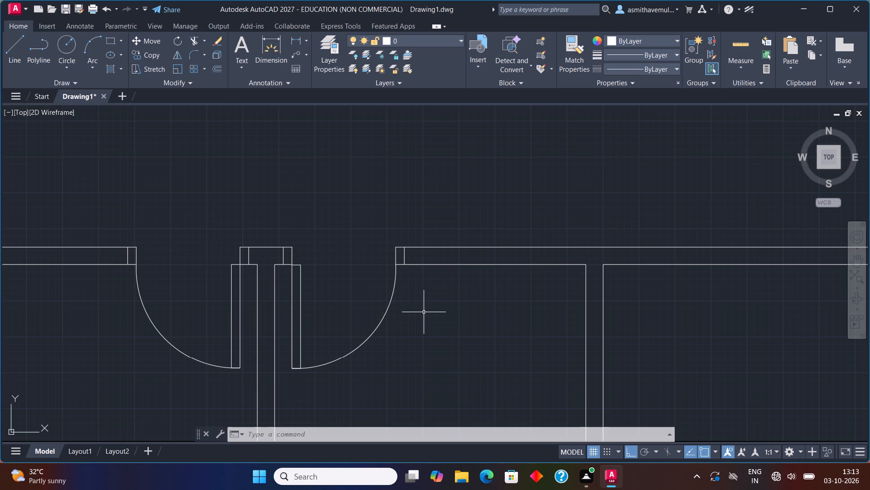
# Draw a jamb line across the top wall of the next room to the right, starting 3" left of its upper-right inner corner.
pyautogui.scroll(-1, 435, 312)
pyautogui.scroll(-1, 503, 318)
pyautogui.moveTo(590, 339); pyautogui.dragTo(537, 296, button='middle')
pyautogui.scroll(-1, 534, 297)
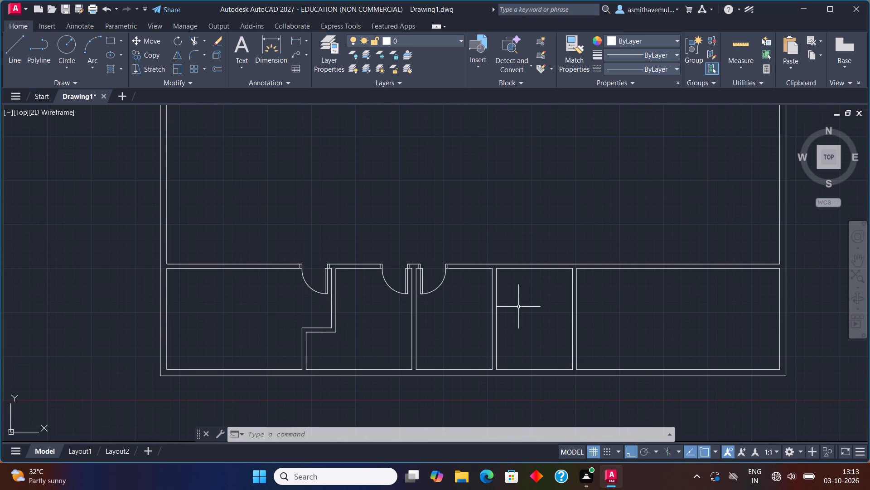
pyautogui.moveTo(521, 306); pyautogui.dragTo(475, 318, button='middle')
pyautogui.scroll(2, 538, 299)
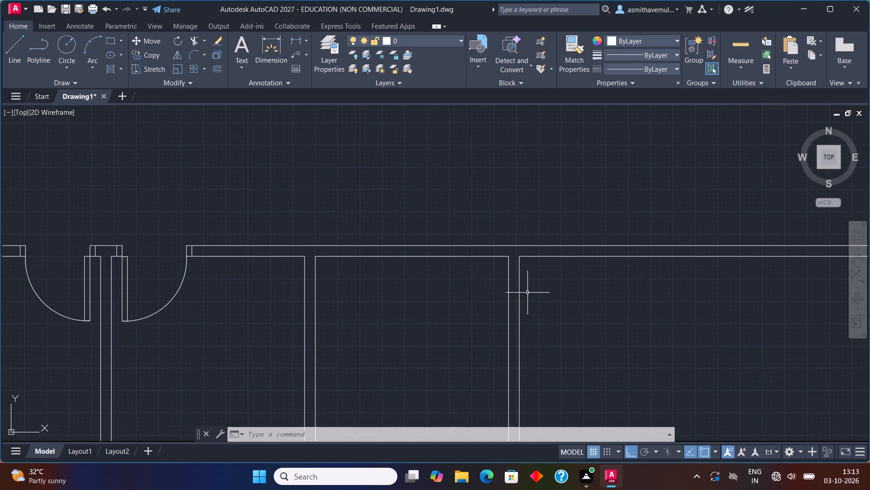
pyautogui.moveTo(484, 291); pyautogui.dragTo(414, 333, button='middle')
pyautogui.press('l')
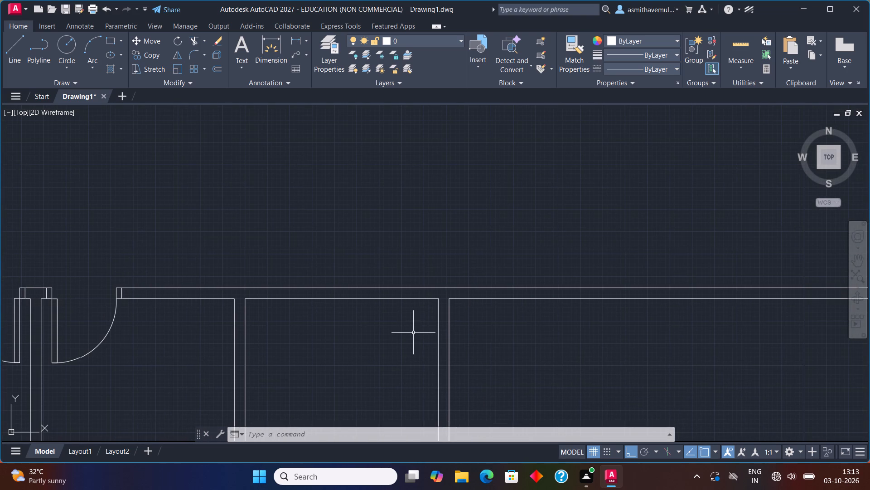
pyautogui.press('Return')
pyautogui.write('FROM')
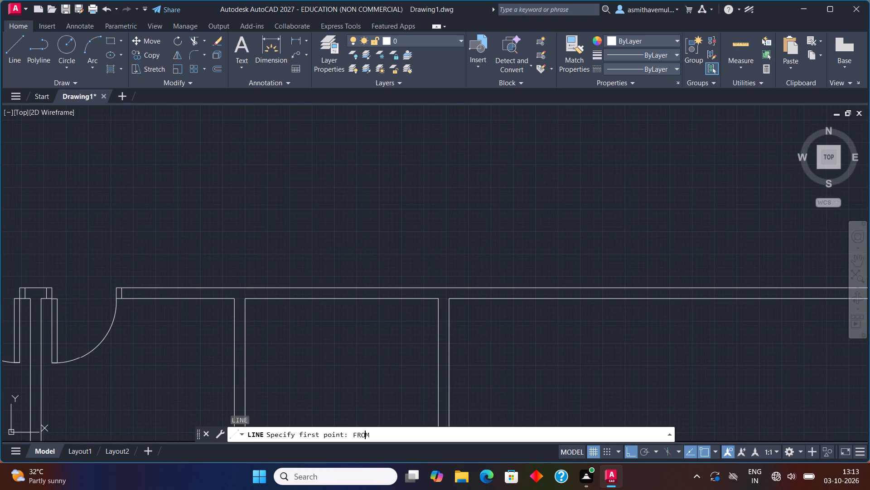
pyautogui.press('Return')
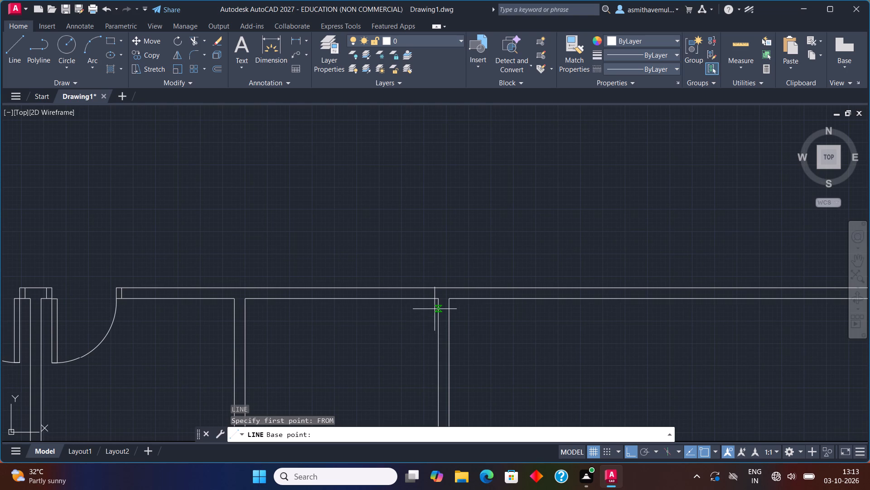
pyautogui.click(440, 301)
pyautogui.hotkey('shift', '@')
pyautogui.write('-3')
pyautogui.write('",0')
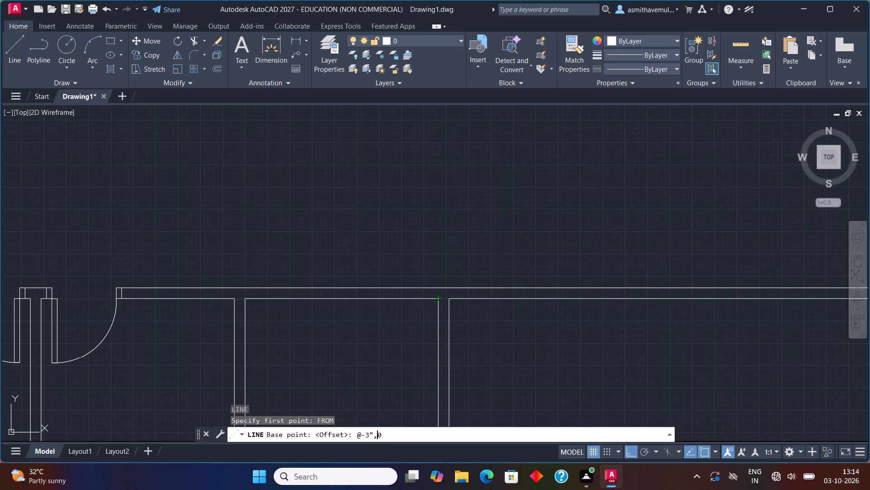
pyautogui.press('Return')
pyautogui.scroll(1, 435, 288)
pyautogui.click(431, 288)
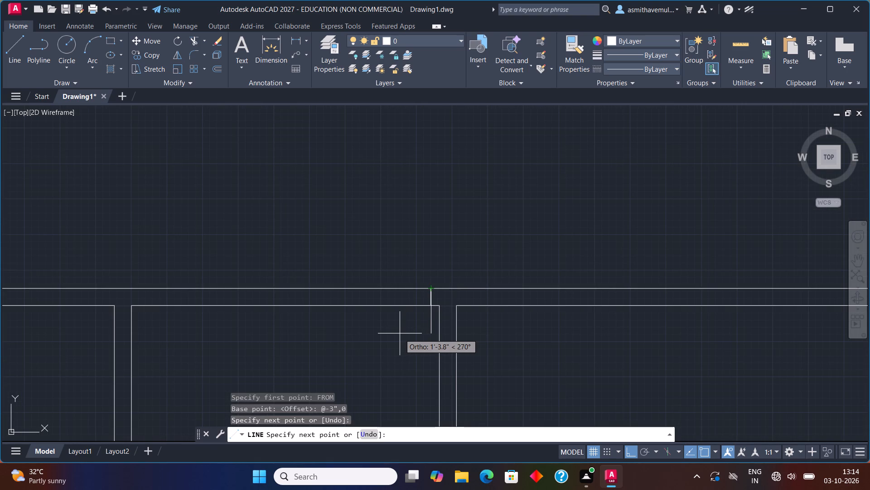
pyautogui.press('Escape')
# Offset the new jamb line 3" to the left to form the right door jamb.
pyautogui.press('o')
pyautogui.press('Return')
pyautogui.press('3')
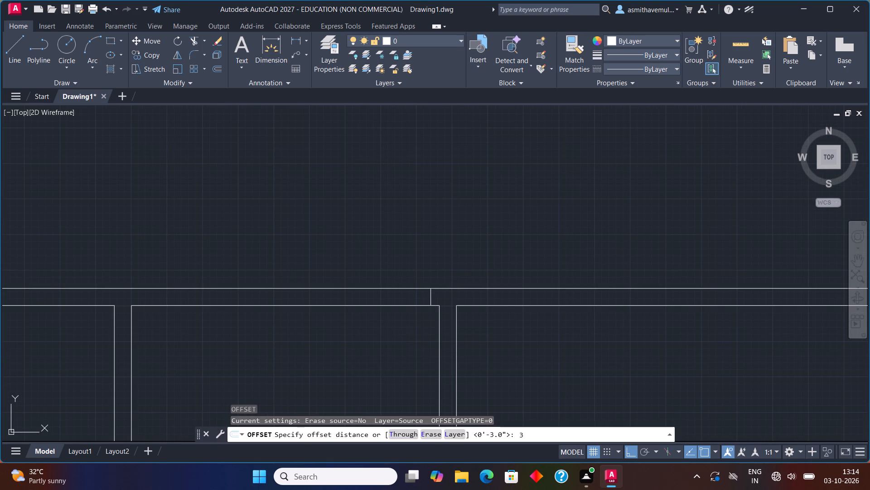
pyautogui.hotkey('shift', '"')
pyautogui.press('Return')
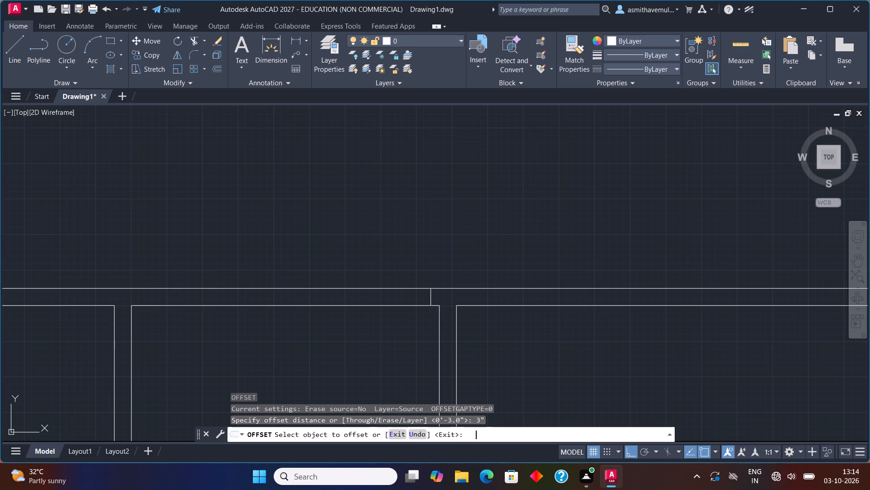
pyautogui.click(430, 298)
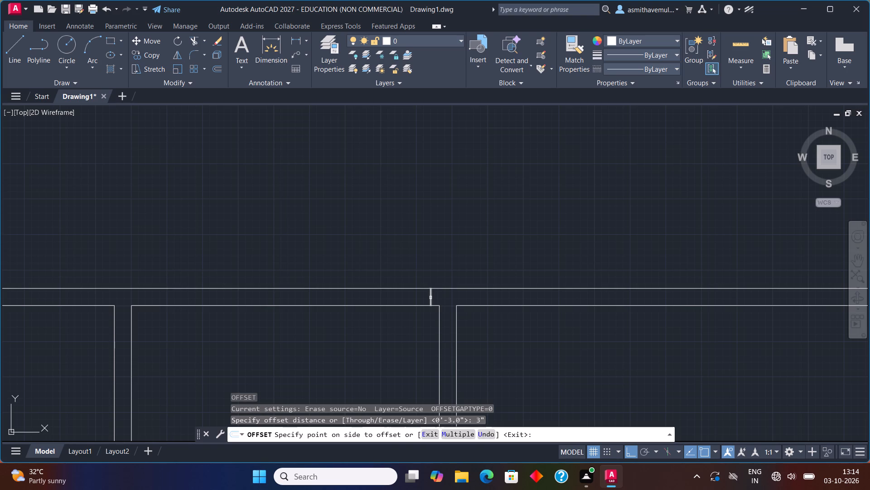
pyautogui.click(416, 298)
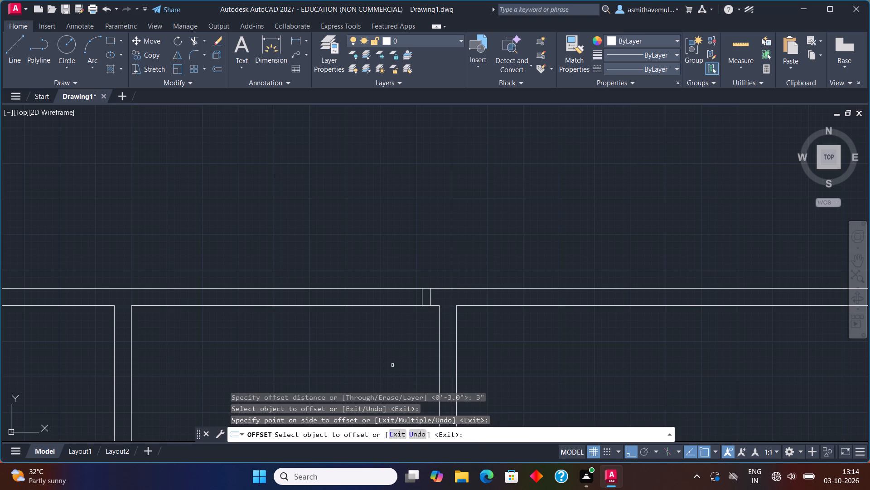
pyautogui.press('Escape')
# Start offsetting a line of the new right jamb by 3' for the door opening's width.
pyautogui.press('o')
pyautogui.press('Return')
pyautogui.write("3'")
pyautogui.press('Return')
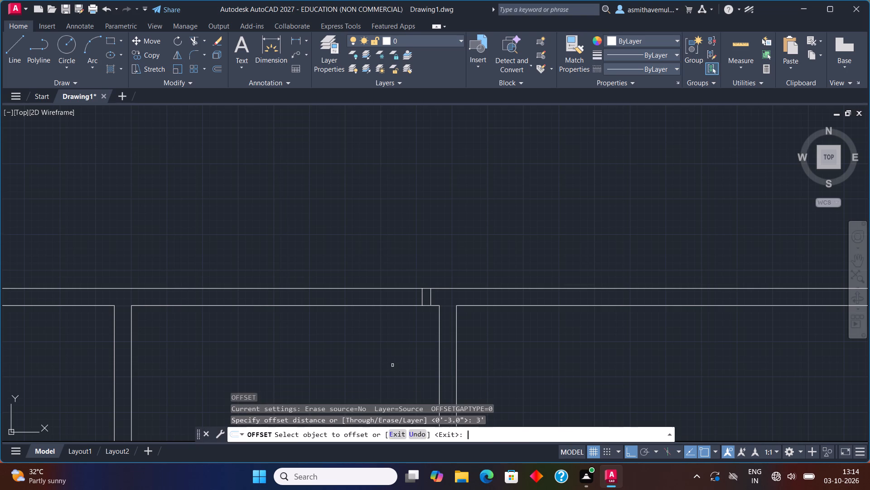
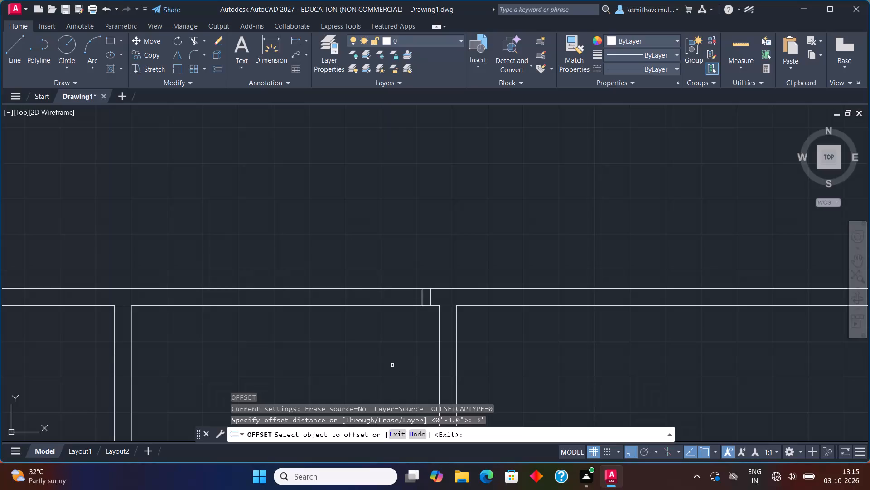
# Offset the right jamb's left line 3' to the left to mark the other side of the door opening.
pyautogui.click(423, 297)
pyautogui.click(358, 296)
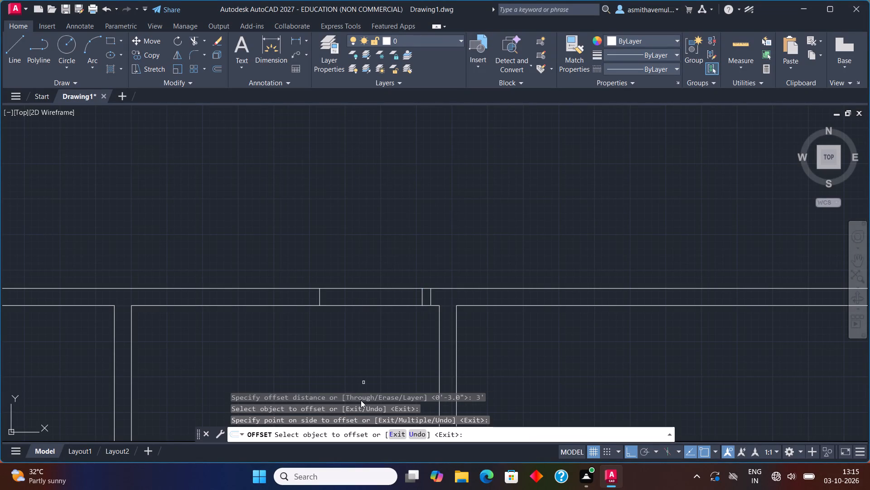
pyautogui.press('Escape')
# Offset the new opening line 3" to the left to form the left door jamb.
pyautogui.press('o')
pyautogui.press('Return')
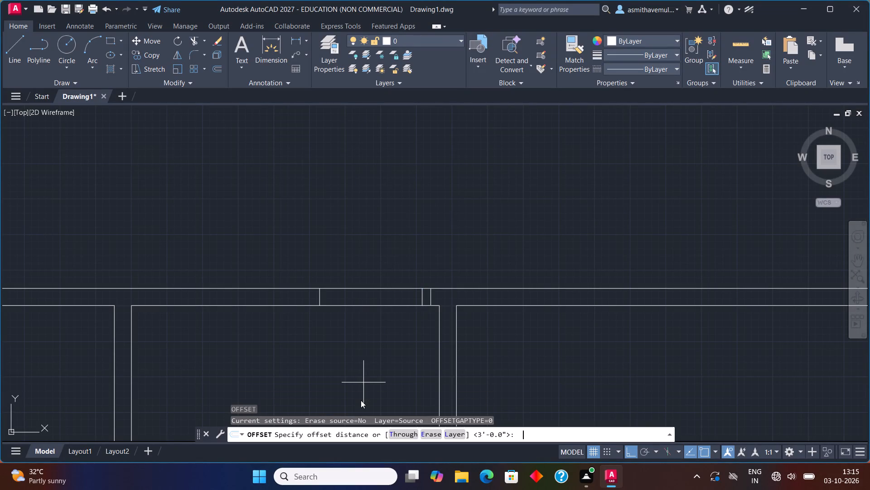
pyautogui.press('3')
pyautogui.hotkey('shift', '"')
pyautogui.press('Return')
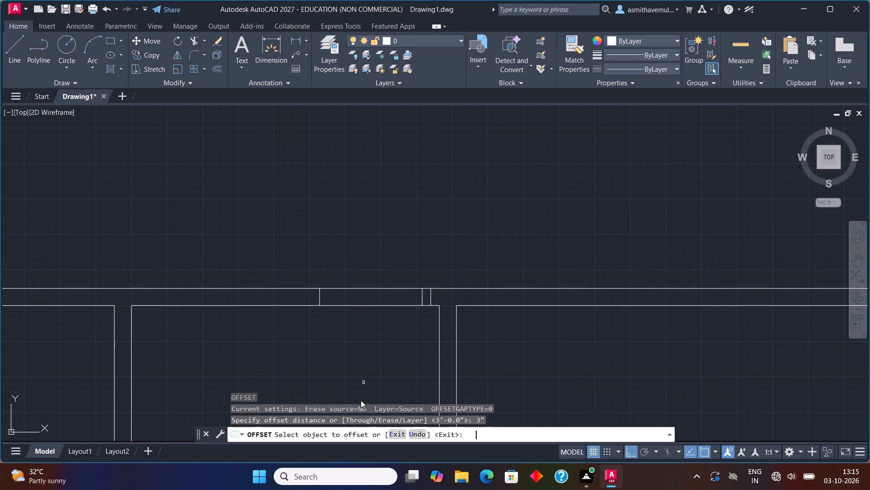
pyautogui.click(320, 299)
pyautogui.click(276, 293)
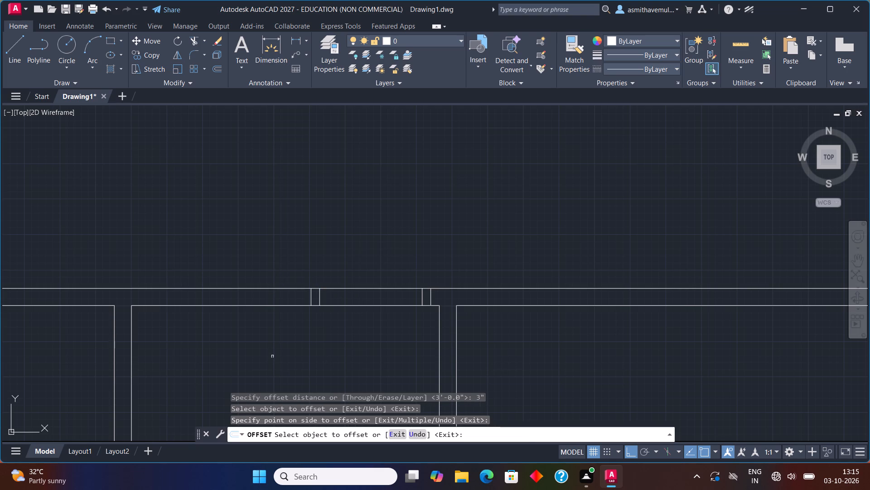
pyautogui.press('Escape')
# Trim both top wall lines between the left and right jambs to clear the door opening.
pyautogui.write('TRIM')
pyautogui.press('Return')
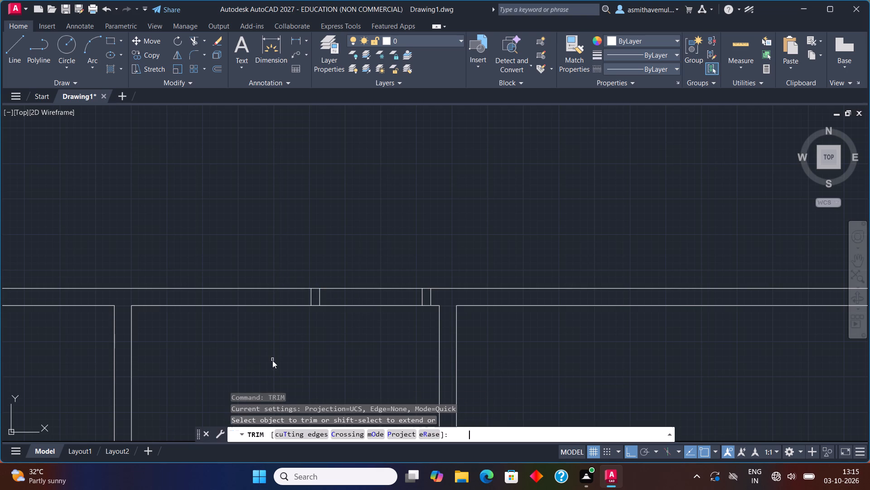
pyautogui.moveTo(342, 332); pyautogui.dragTo(356, 262)
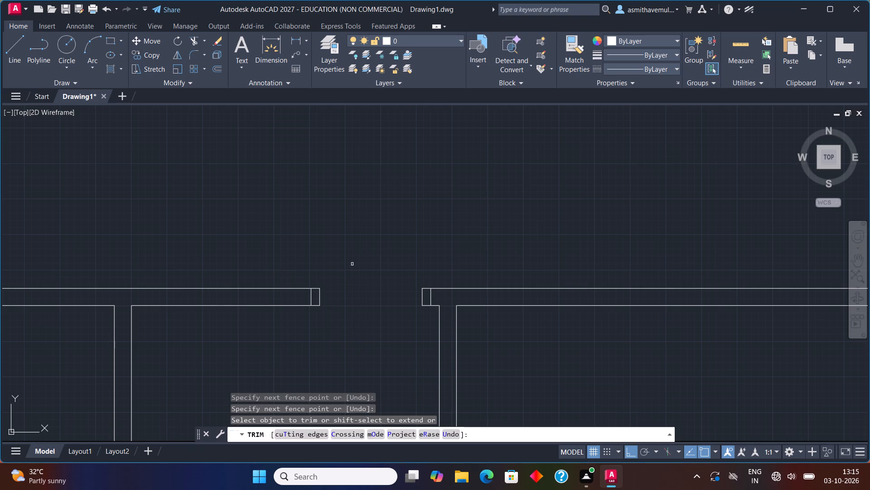
pyautogui.press('Escape')
# Draw a 3" by 3' door leaf rectangle extending down and left from the right jamb's lower-left corner.
pyautogui.press('r')
pyautogui.press('e')
pyautogui.press('c')
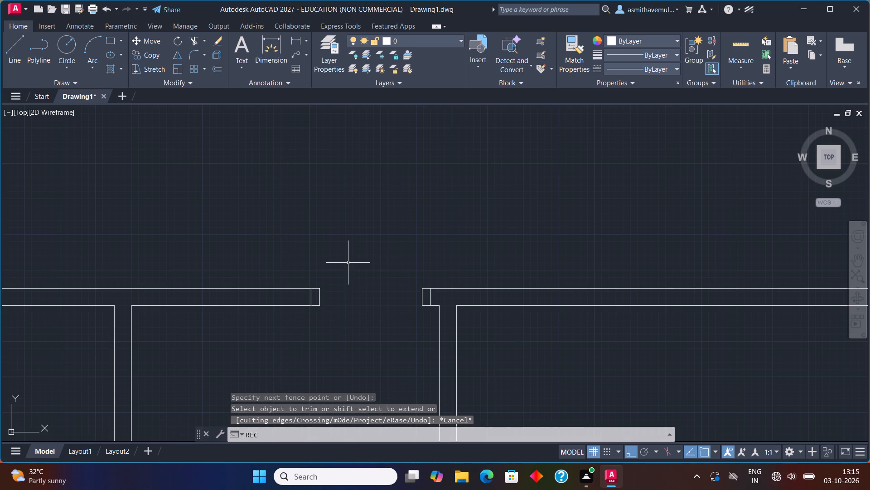
pyautogui.press('Return')
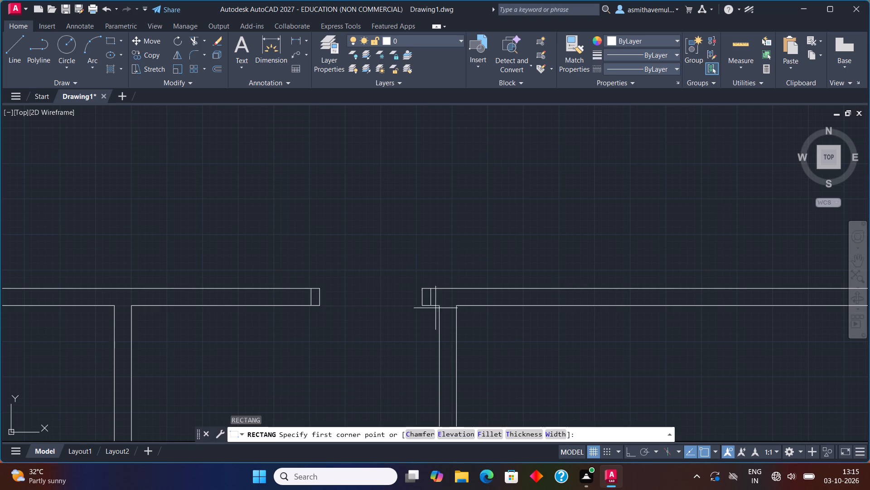
pyautogui.click(423, 309)
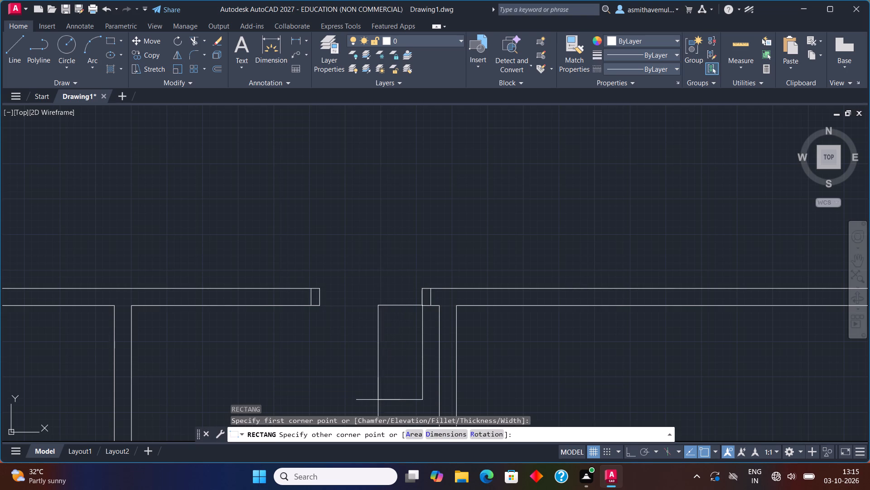
pyautogui.press('d')
pyautogui.press('Return')
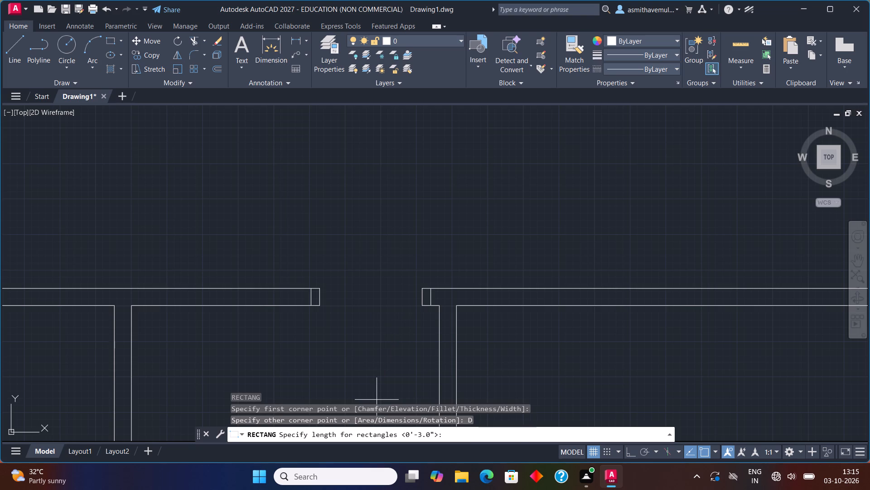
pyautogui.press('3')
pyautogui.hotkey('shift', '"')
pyautogui.press('Return')
pyautogui.press('3')
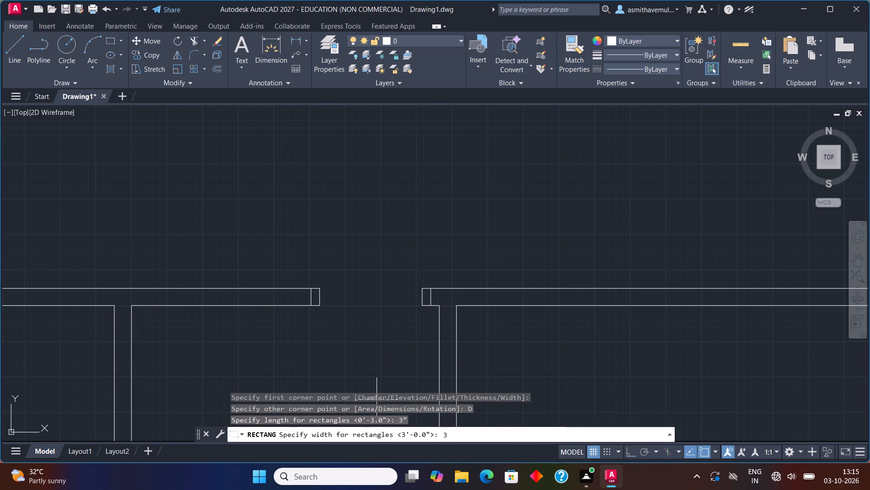
pyautogui.press("'")
pyautogui.press('Return')
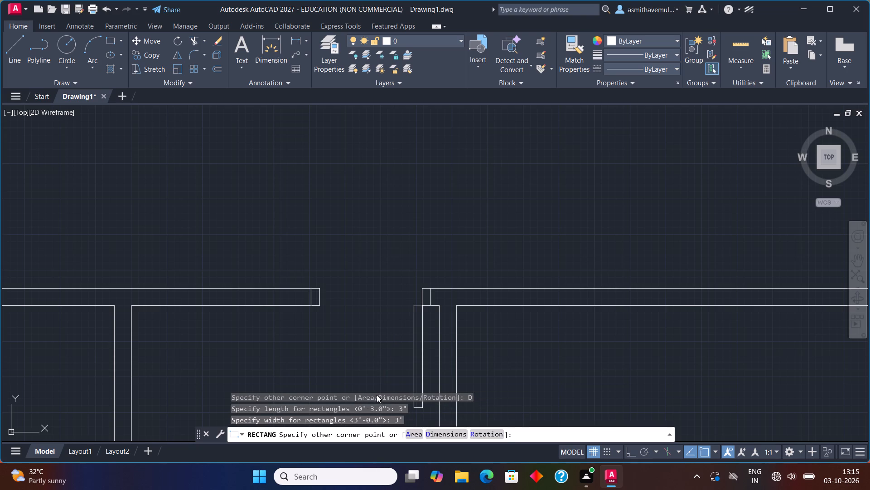
pyautogui.click(382, 387)
# Draw the door swing arc from the leaf's lower-right corner through its lower-left corner to the left jamb's lower-right corner.
pyautogui.moveTo(382, 386); pyautogui.dragTo(388, 282, button='middle')
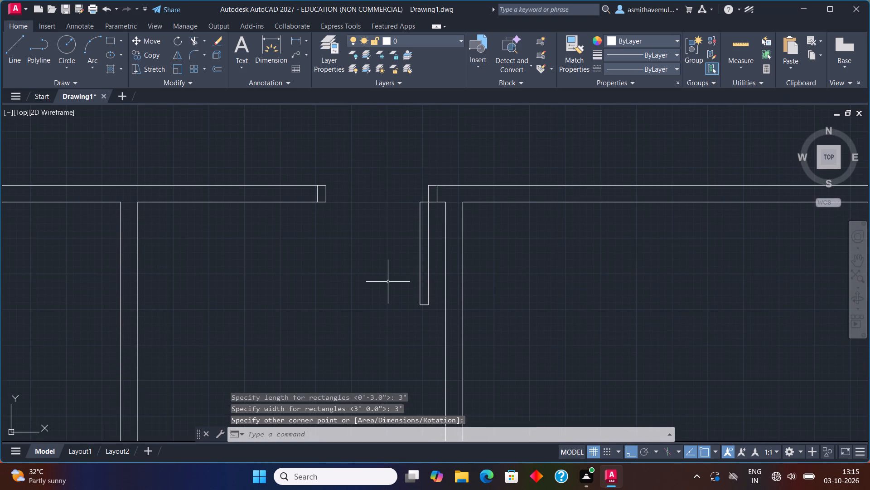
pyautogui.write('ARC')
pyautogui.press('Return')
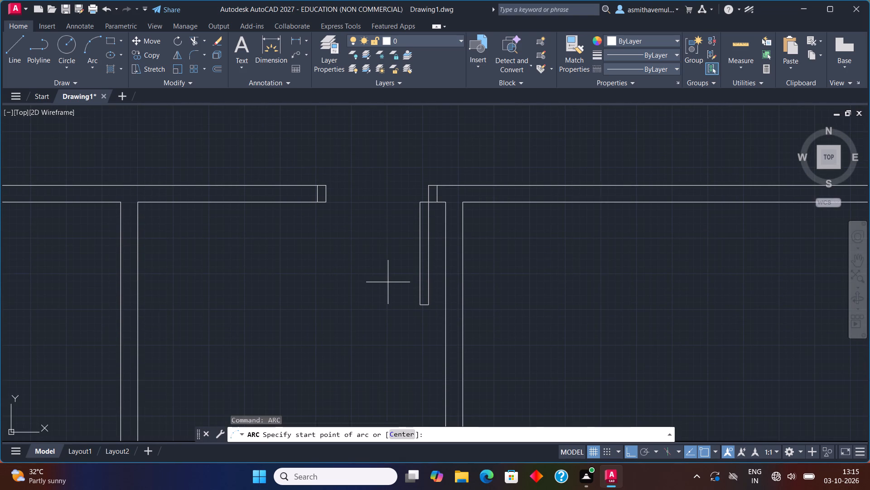
pyautogui.click(428, 305)
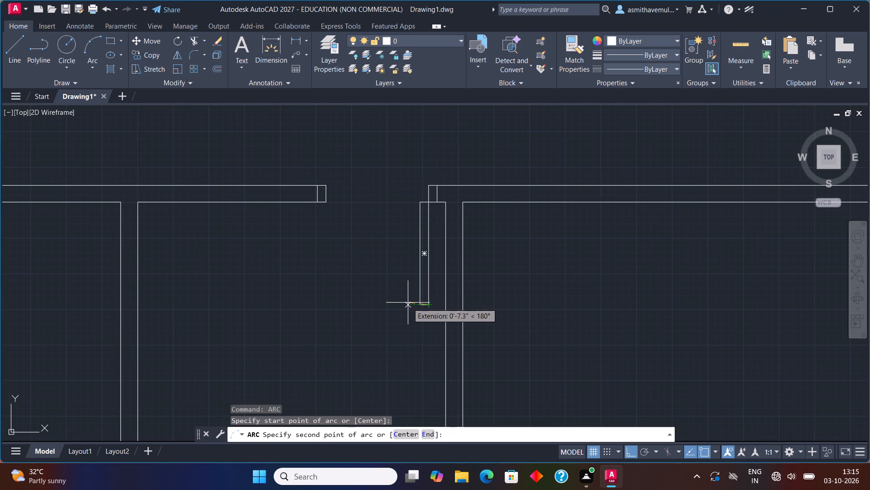
pyautogui.click(421, 306)
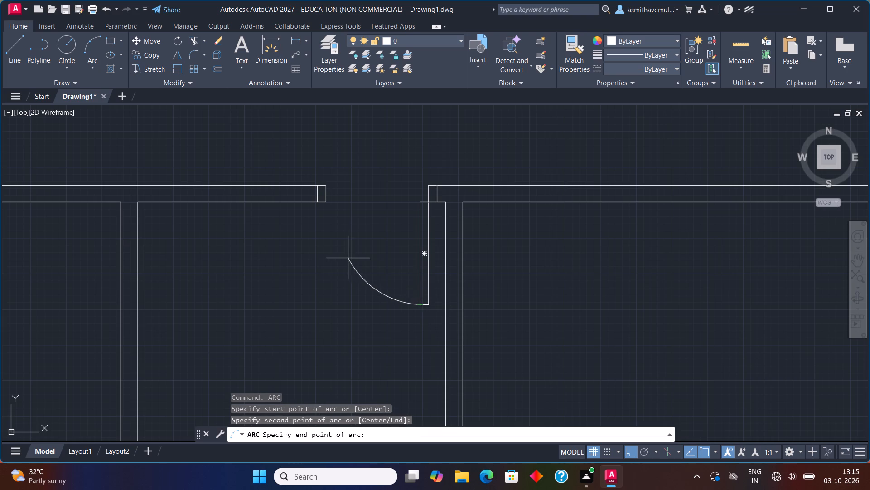
pyautogui.click(325, 201)
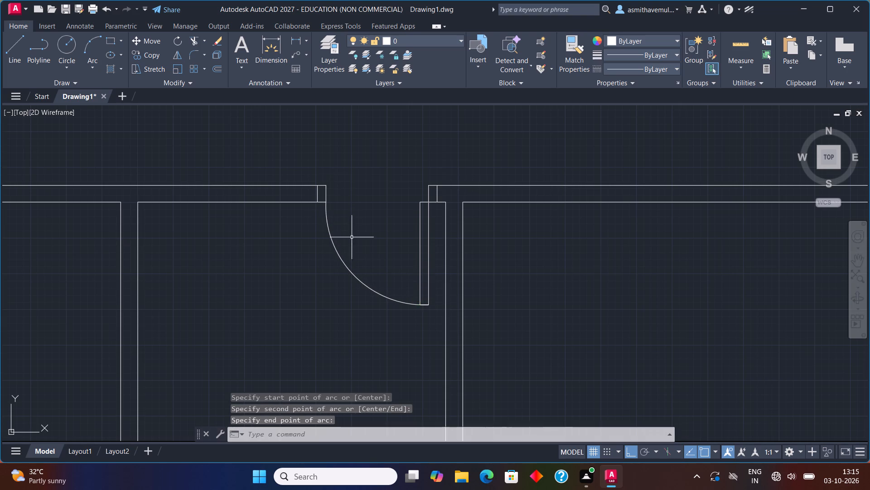
# Review the floor plan with its door openings and the copied outline above it.
pyautogui.scroll(-3, 359, 262)
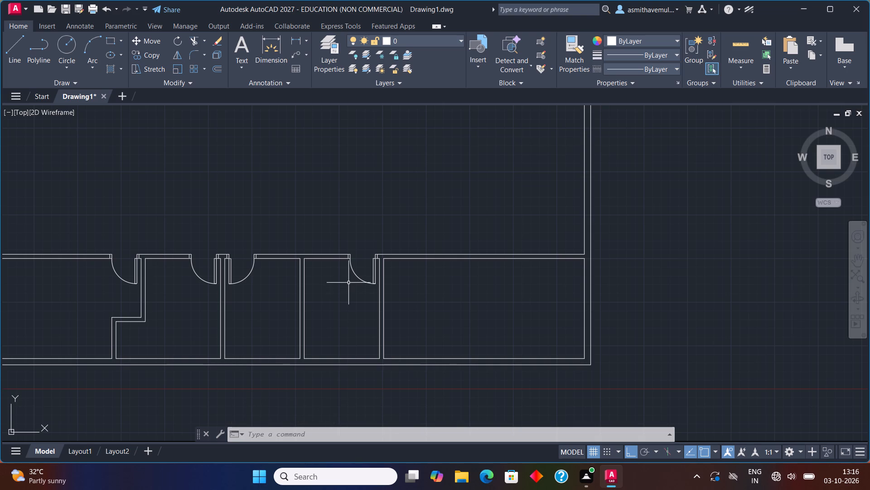
pyautogui.scroll(-1, 343, 276)
pyautogui.moveTo(317, 268); pyautogui.dragTo(324, 281, button='middle')
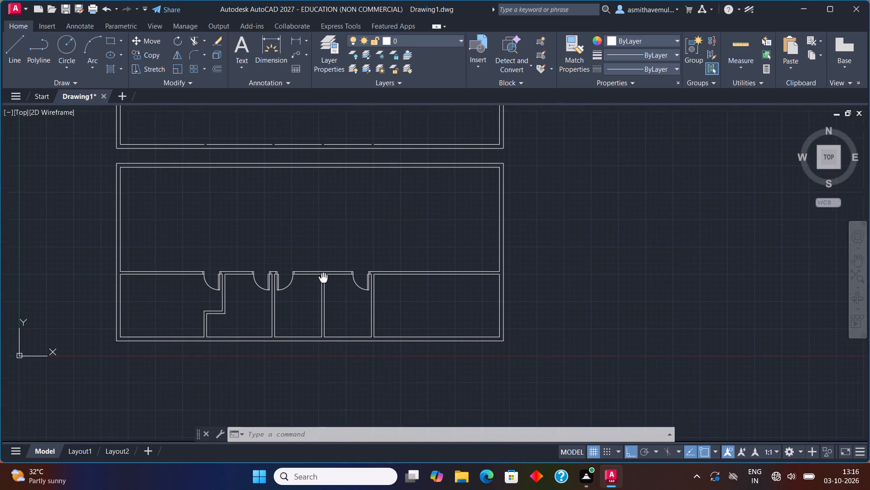
pyautogui.moveTo(324, 281); pyautogui.dragTo(319, 289, button='middle')
pyautogui.moveTo(270, 165); pyautogui.dragTo(299, 227, button='middle')
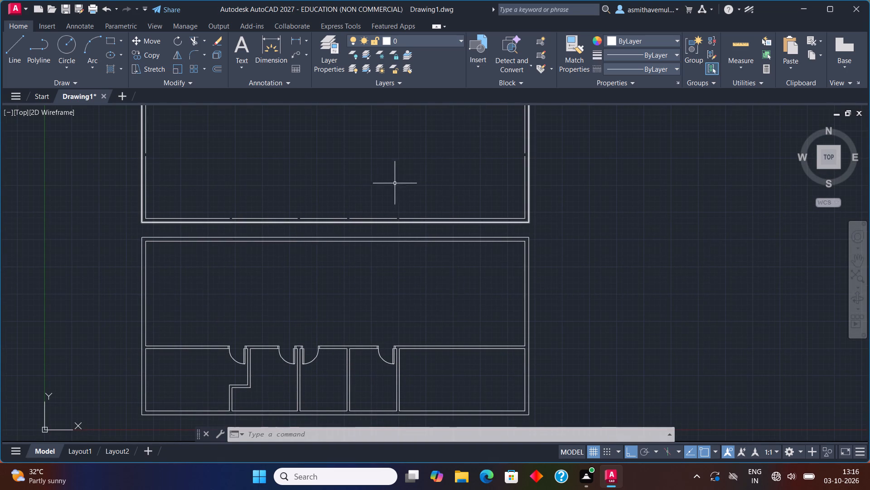
pyautogui.scroll(1, 414, 177)
pyautogui.moveTo(424, 173); pyautogui.dragTo(303, 198, button='middle')
pyautogui.scroll(-2, 329, 249)
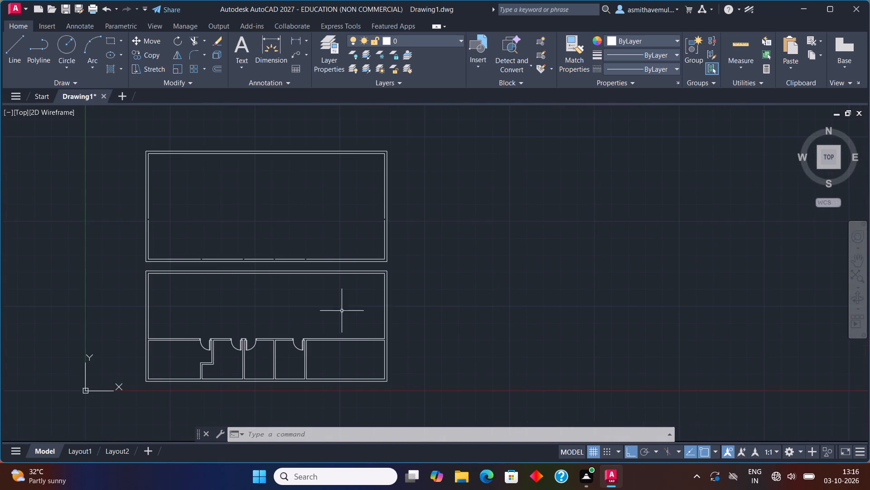
pyautogui.moveTo(353, 326); pyautogui.dragTo(351, 293, button='middle')
pyautogui.scroll(1, 348, 281)
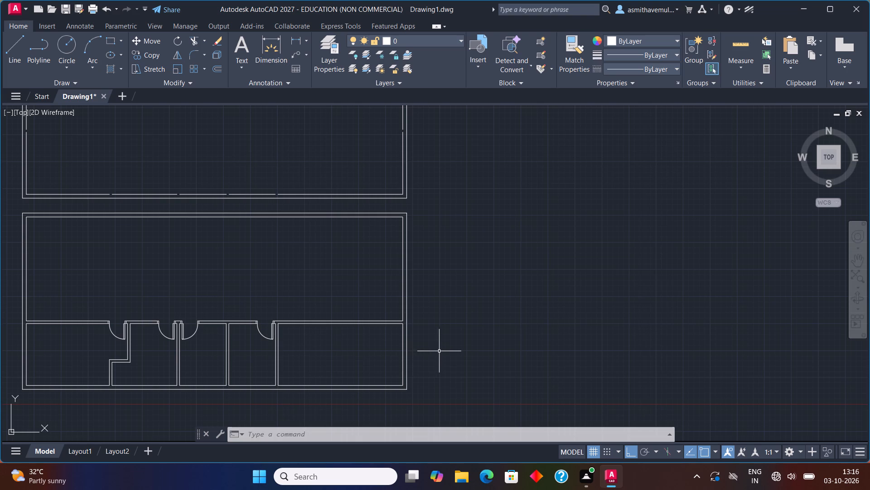
# Offset the large upper room's right inner wall line 12' to the left as a partition line.
pyautogui.press('o')
pyautogui.press('Return')
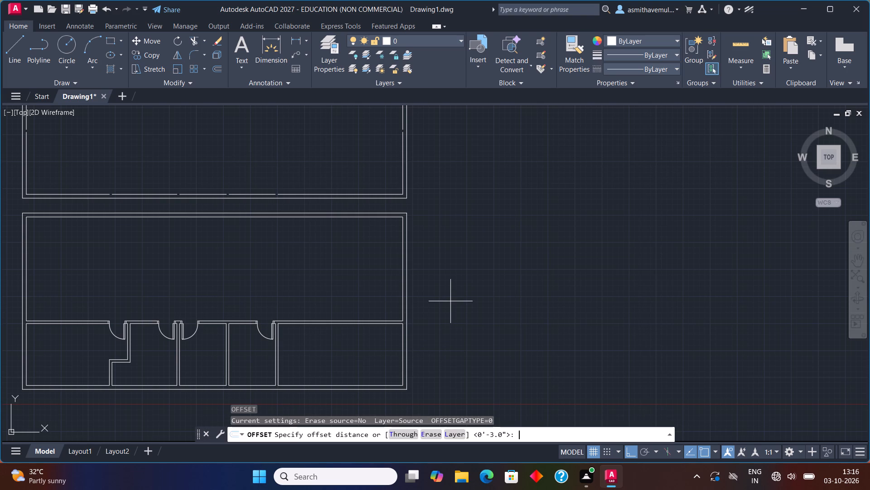
pyautogui.write('12')
pyautogui.press("'")
pyautogui.press('Return')
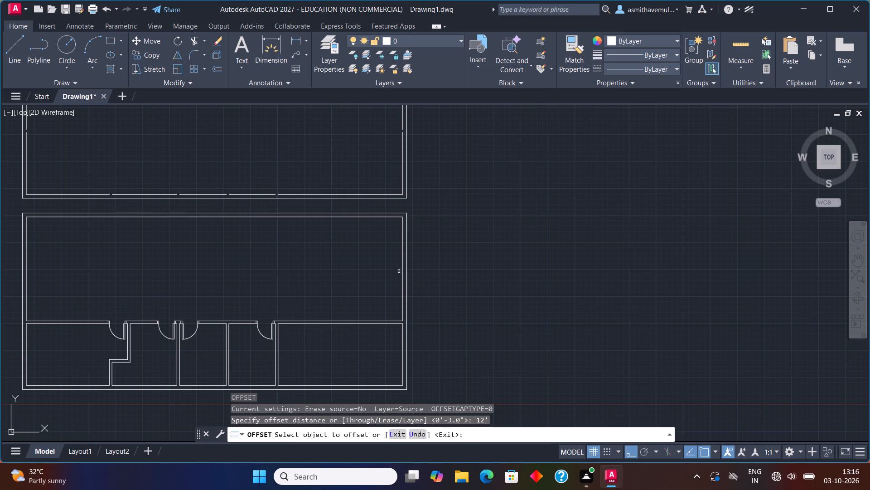
pyautogui.click(404, 269)
pyautogui.click(360, 258)
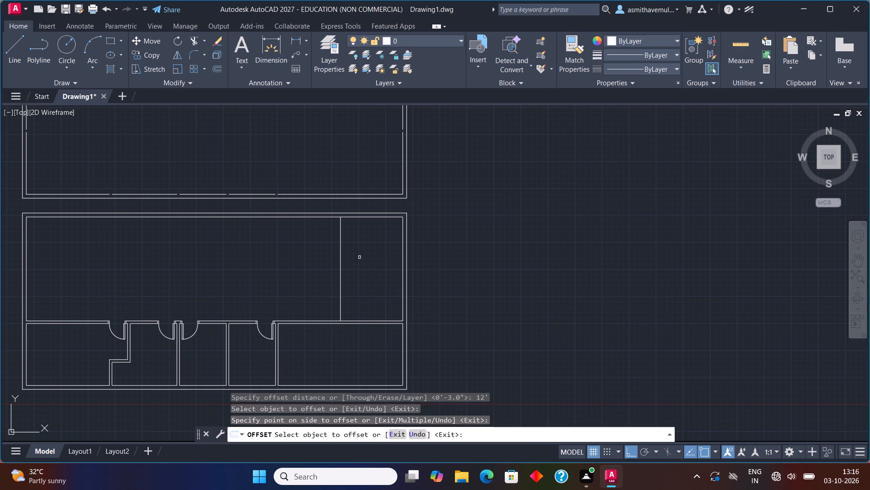
pyautogui.press('Escape')
# Offset the new vertical partition line 6" to the left to give the partition its thickness.
pyautogui.press('o')
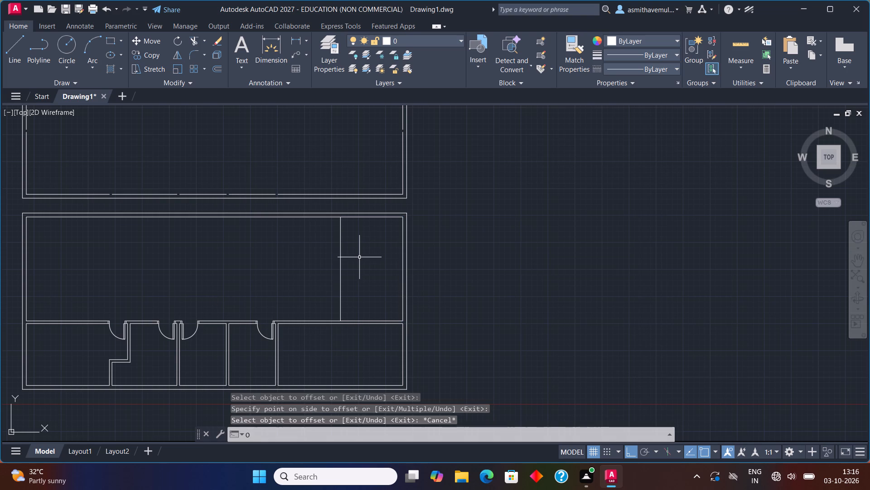
pyautogui.press('Return')
pyautogui.press('6')
pyautogui.hotkey('shift', '"')
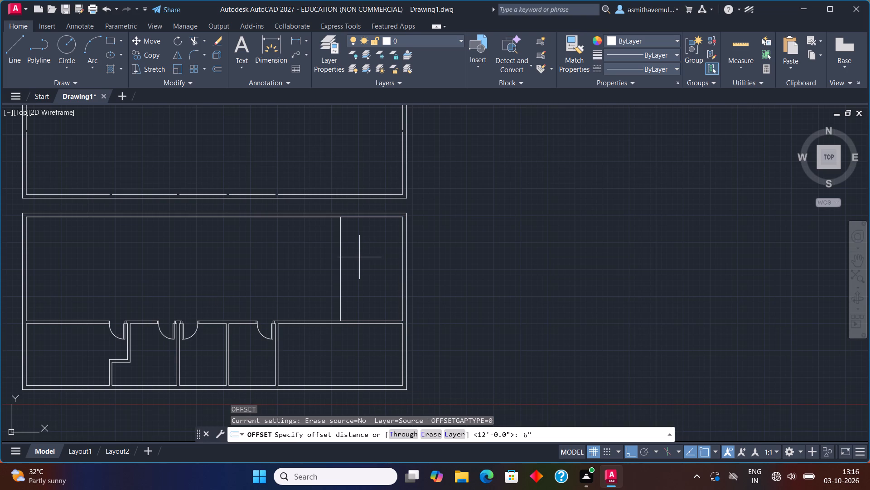
pyautogui.press('Return')
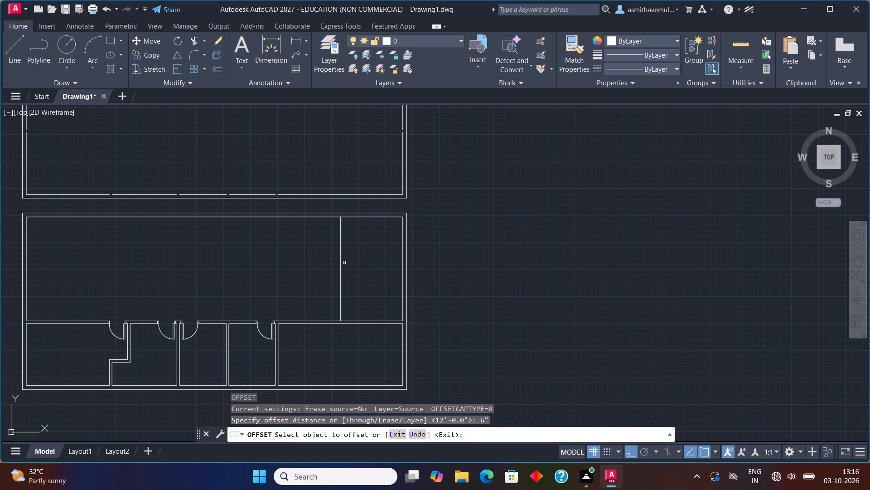
pyautogui.click(339, 268)
pyautogui.click(317, 268)
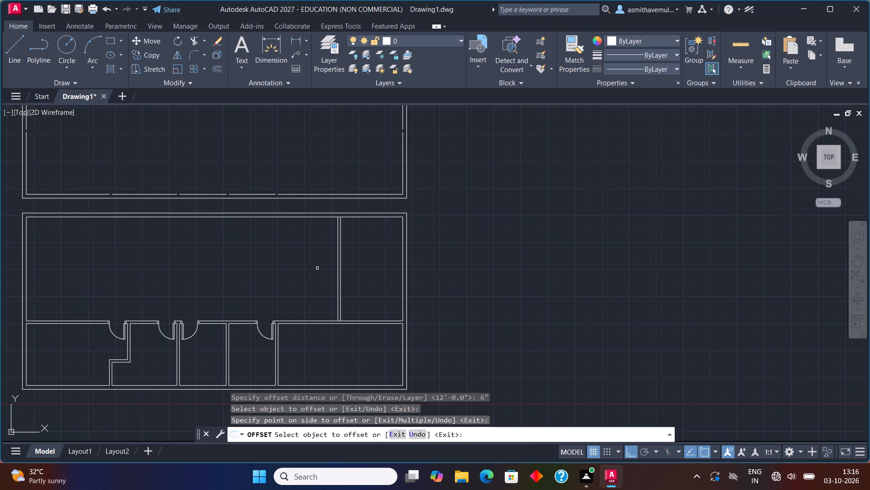
pyautogui.press('Escape')
# Offset the large upper room's top inner wall line 13' downward as a horizontal partition line.
pyautogui.press('o')
pyautogui.press('Return')
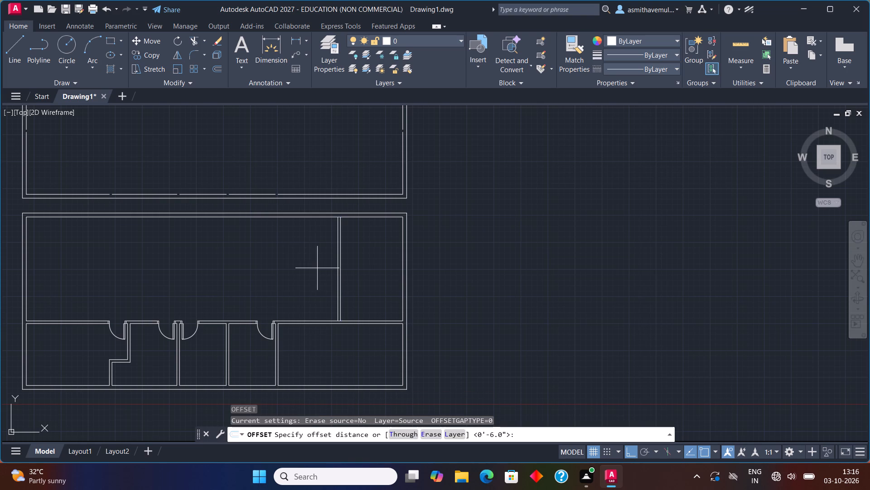
pyautogui.write("13'")
pyautogui.press('Return')
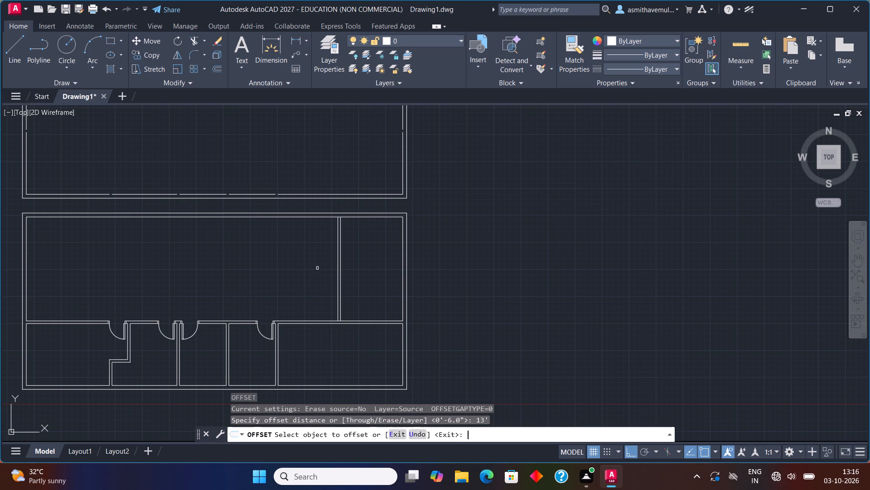
pyautogui.click(386, 217)
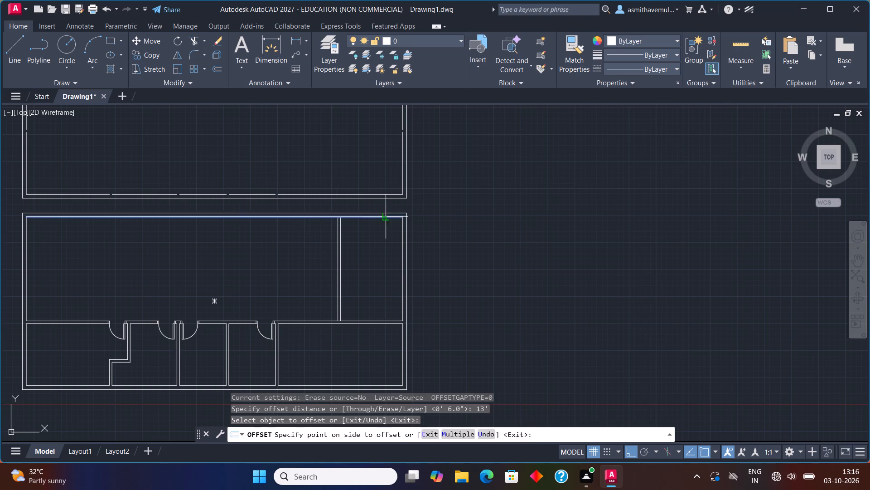
pyautogui.click(390, 260)
pyautogui.press('Escape')
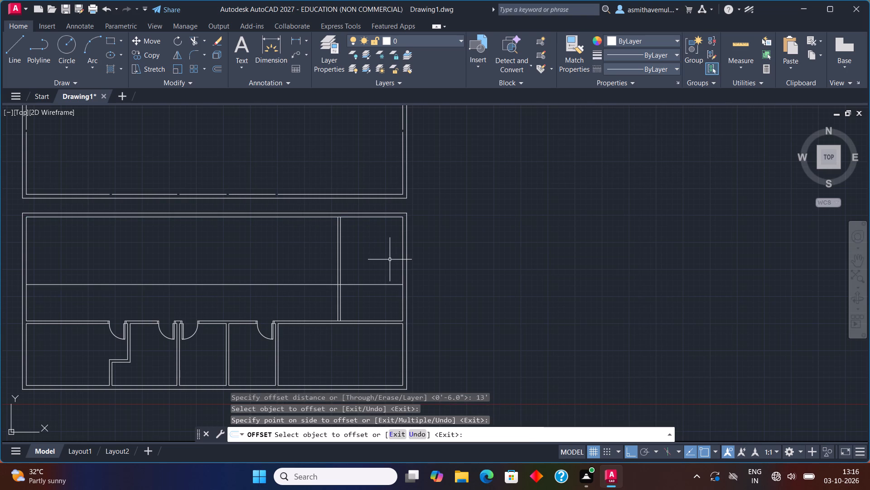
# Offset the new horizontal partition line 6" downward to give the partition its thickness.
pyautogui.press('o')
pyautogui.press('Return')
pyautogui.press('6')
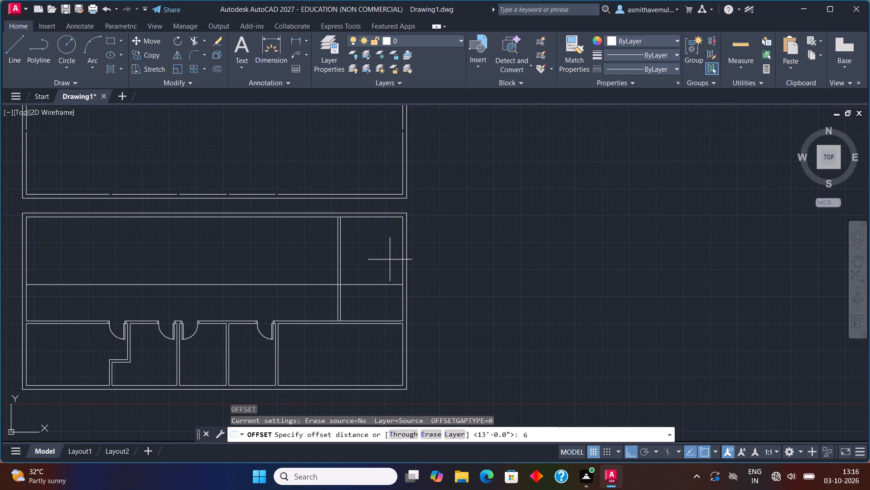
pyautogui.hotkey('shift', '"')
pyautogui.press('Return')
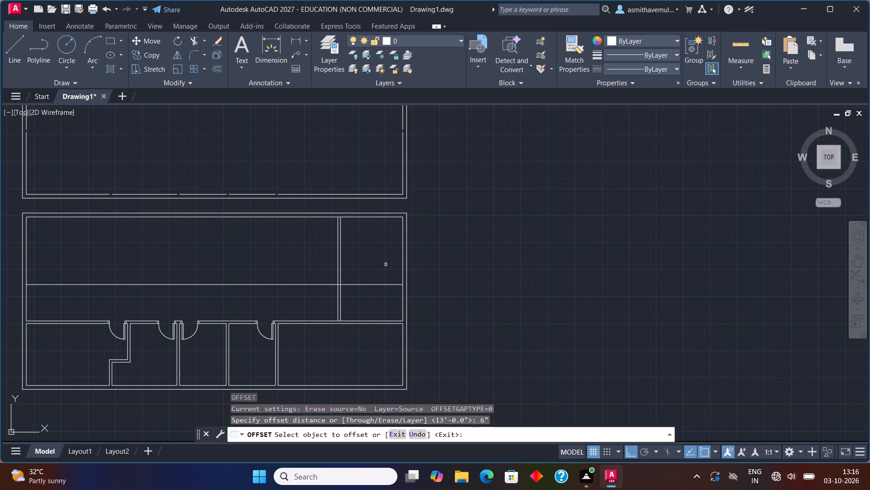
pyautogui.click(386, 283)
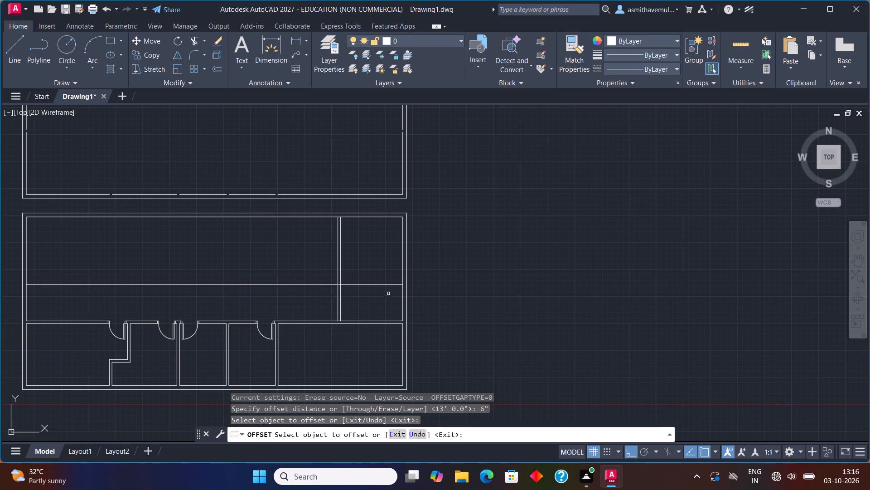
pyautogui.click(393, 284)
pyautogui.click(395, 308)
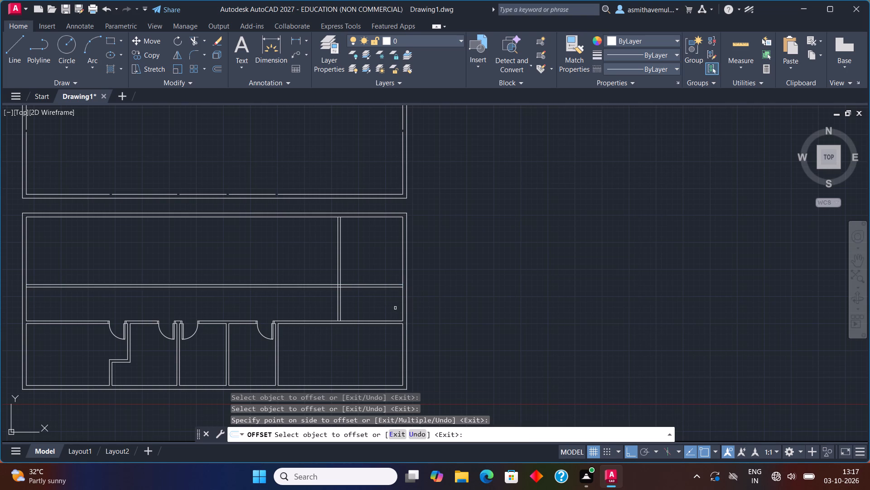
pyautogui.press('Escape')
# Offset the left line of the upper area's vertical partition 14' to the left as a second partition line.
pyautogui.scroll(1, 185, 323)
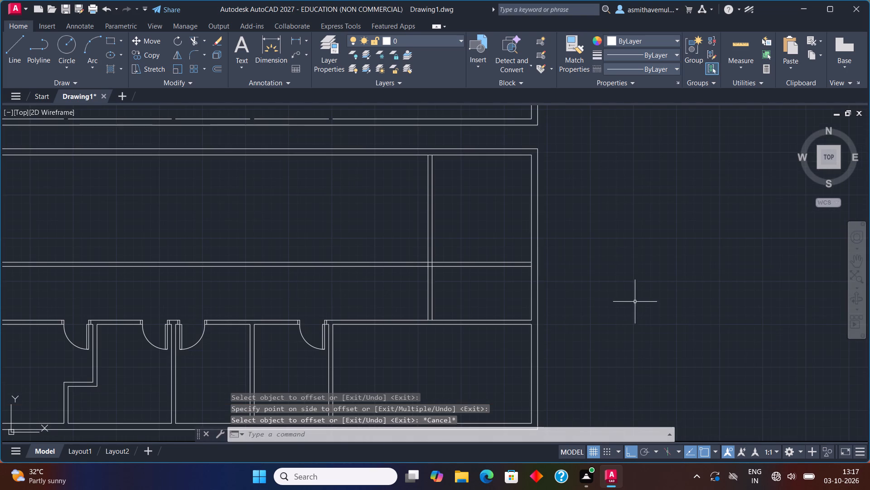
pyautogui.scroll(1, 575, 314)
pyautogui.scroll(1, 479, 240)
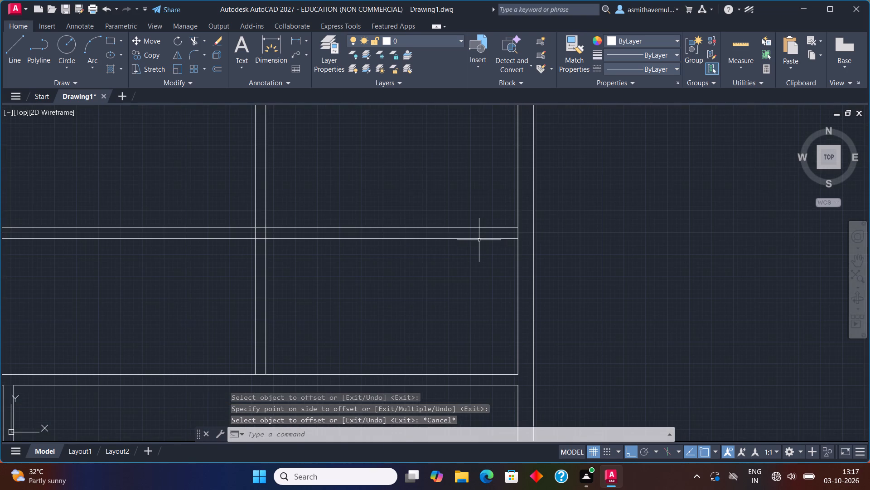
pyautogui.scroll(-1, 478, 245)
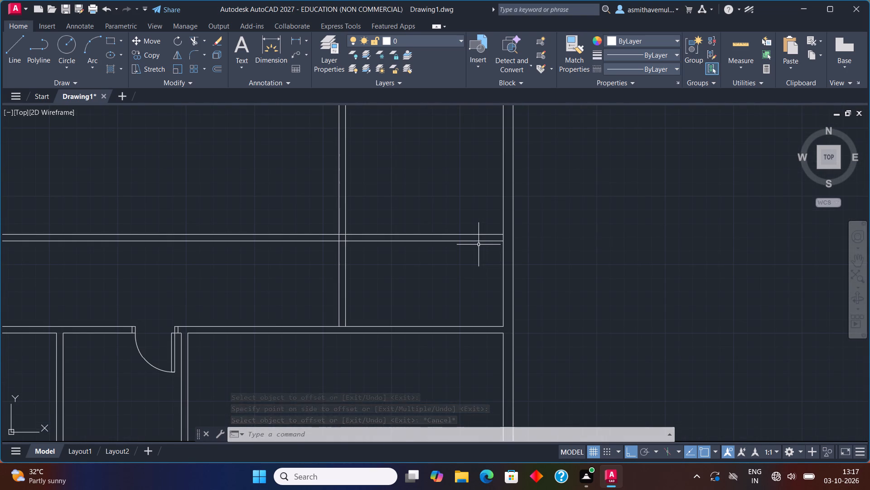
pyautogui.moveTo(478, 245); pyautogui.dragTo(567, 265, button='middle')
pyautogui.press('o')
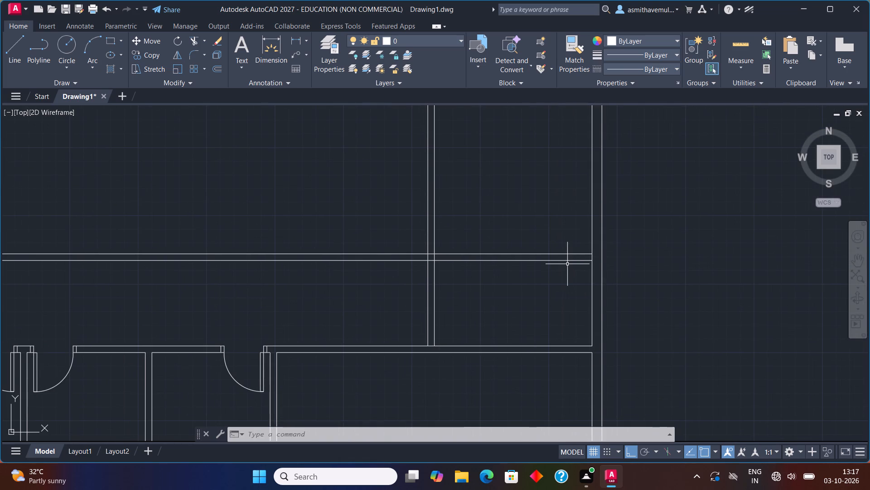
pyautogui.press('Return')
pyautogui.write("14'")
pyautogui.press('Return')
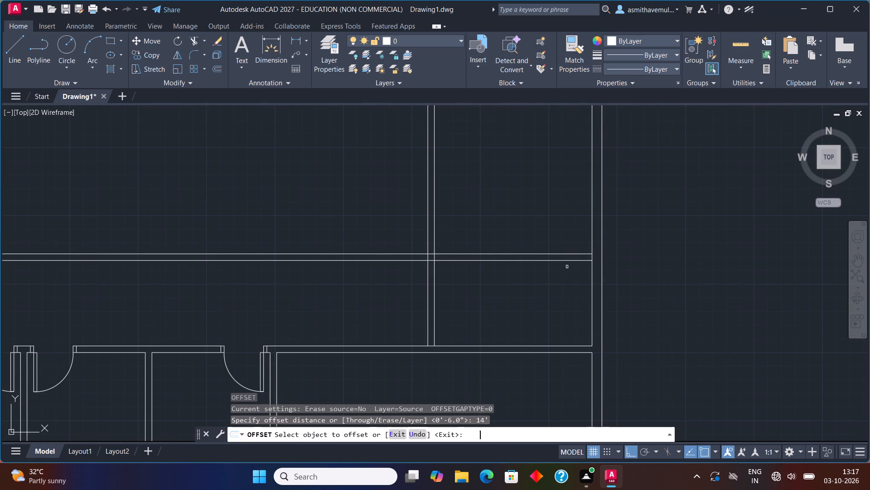
pyautogui.scroll(-1, 506, 39)
pyautogui.scroll(-1, 497, 144)
pyautogui.moveTo(500, 147); pyautogui.dragTo(553, 233, button='middle')
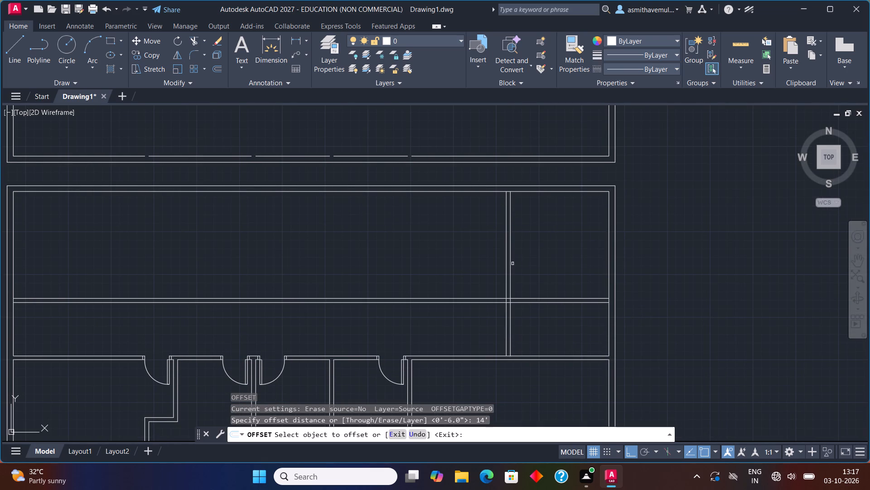
pyautogui.click(507, 268)
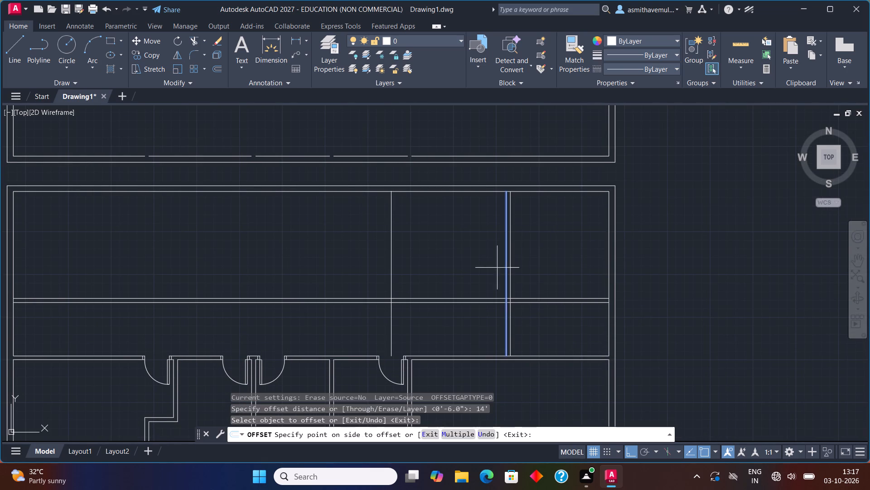
pyautogui.click(450, 261)
pyautogui.press('Escape')
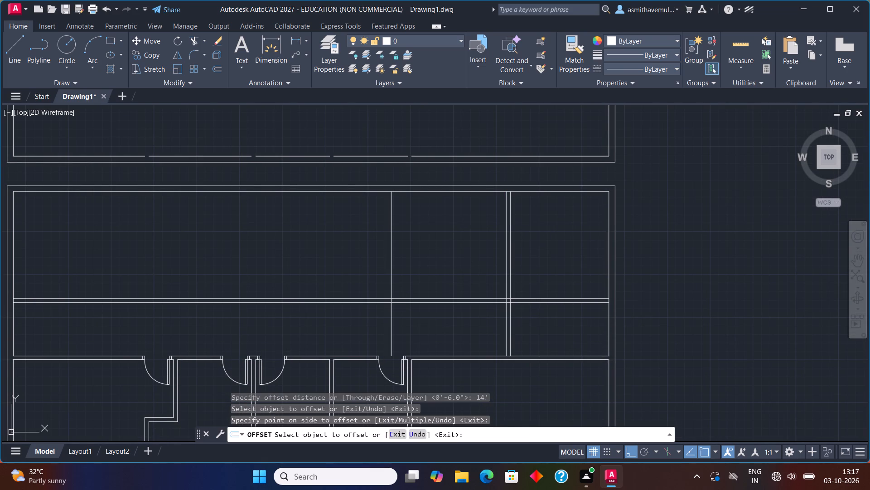
# Offset the second vertical partition's line 6" to the left to give it thickness.
pyautogui.press('o')
pyautogui.press('Return')
pyautogui.press('6')
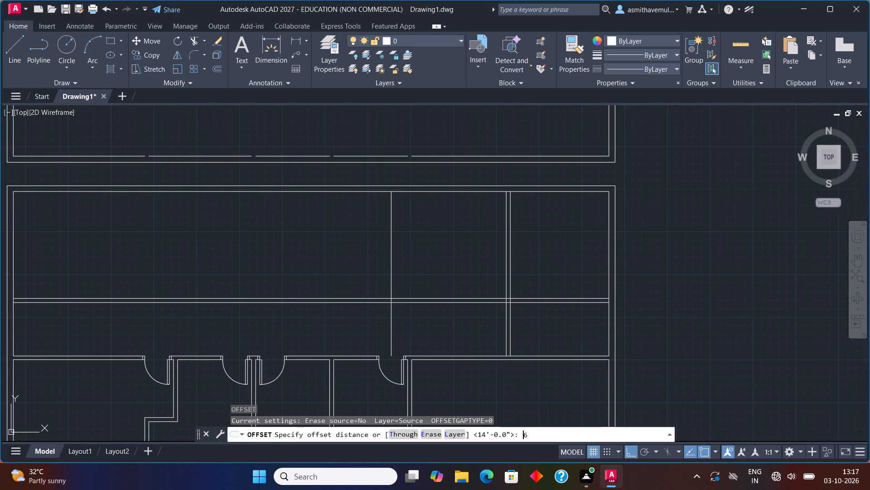
pyautogui.hotkey('shift', '"')
pyautogui.press('Return')
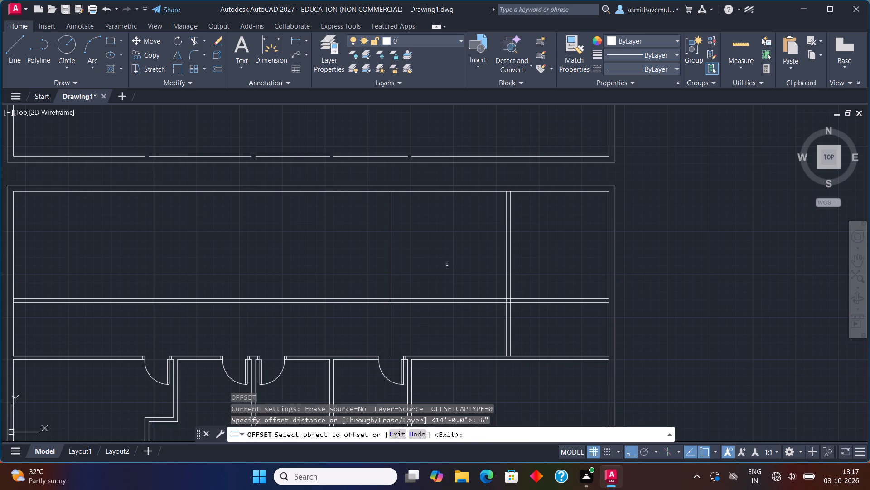
pyautogui.click(390, 271)
pyautogui.click(373, 260)
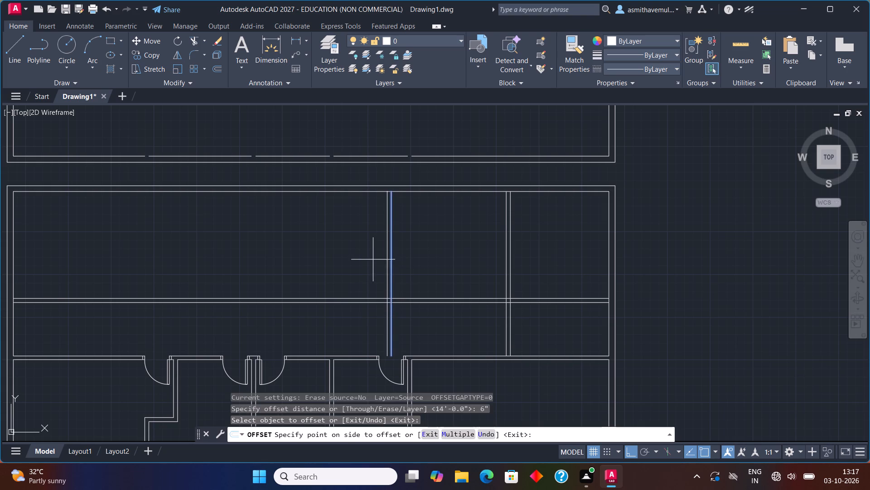
pyautogui.press('Escape')
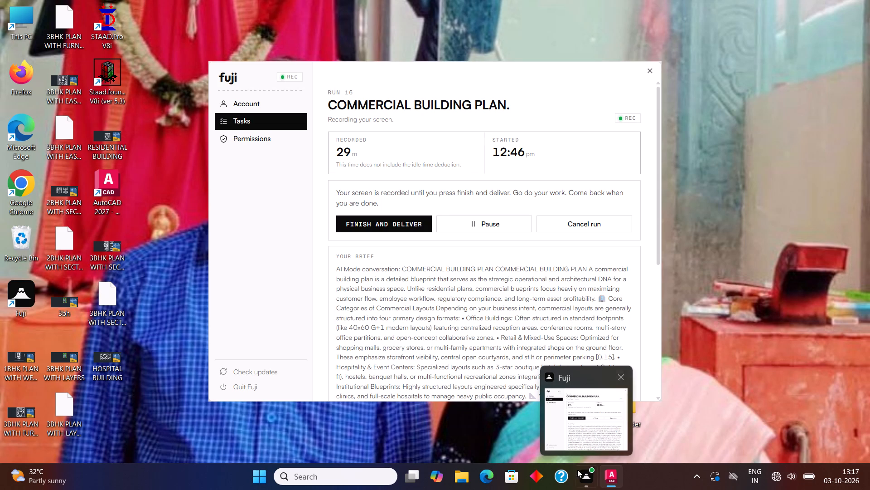
# Offset the left line of the second vertical partition 10' to the left as a third partition line.
pyautogui.moveTo(416, 346); pyautogui.dragTo(459, 321, button='middle')
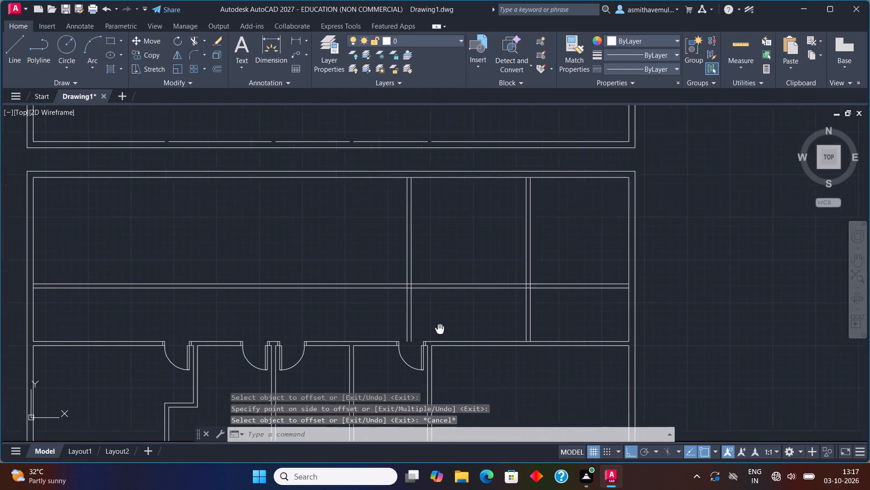
pyautogui.moveTo(459, 321); pyautogui.dragTo(508, 309, button='middle')
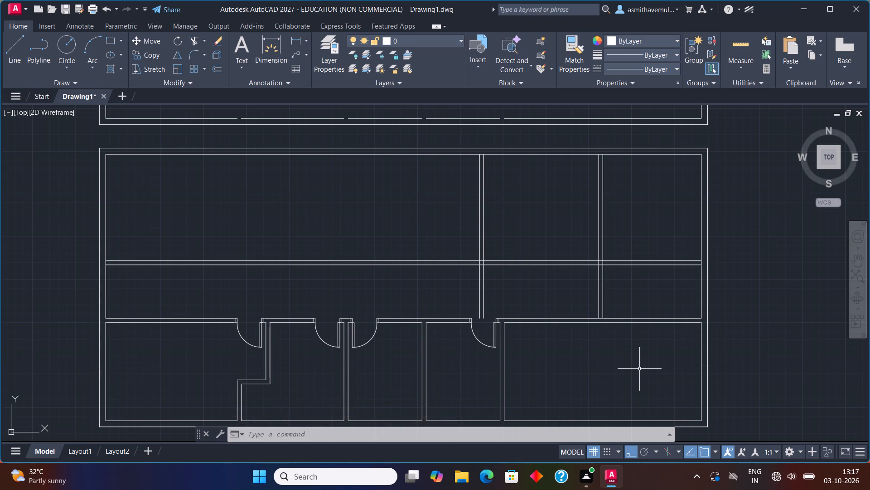
pyautogui.press('o')
pyautogui.press('Return')
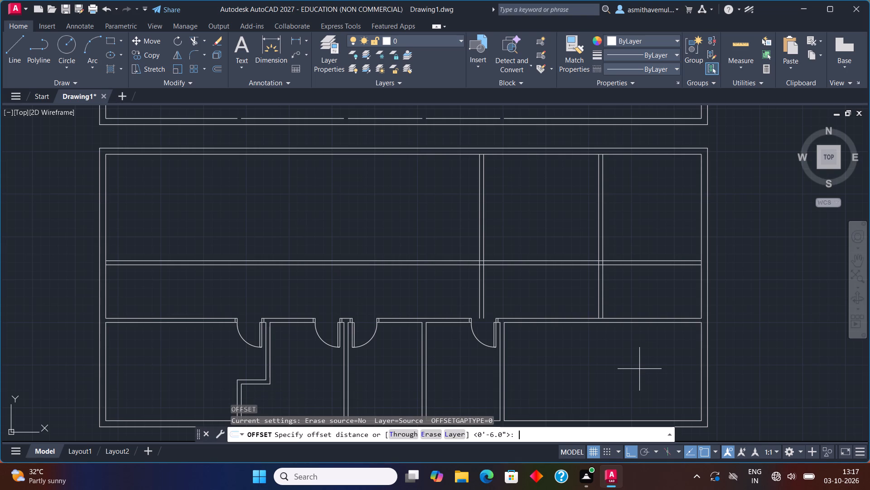
pyautogui.write("10'")
pyautogui.press('Return')
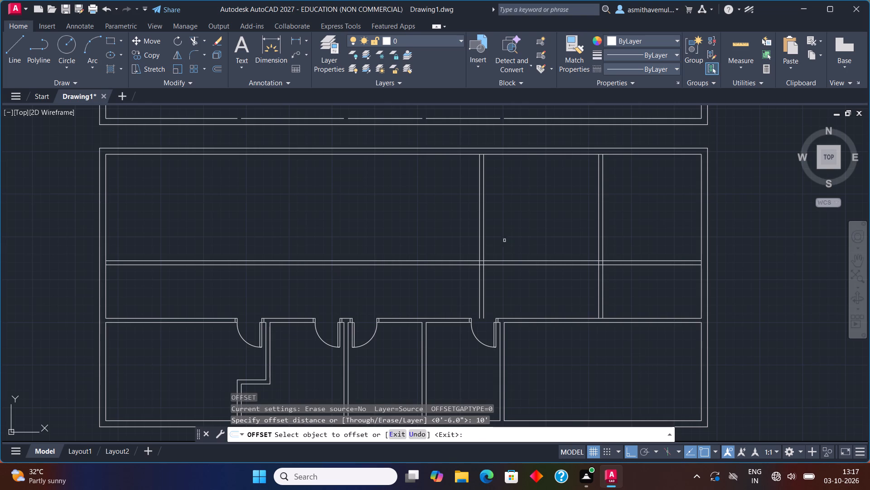
pyautogui.moveTo(503, 238); pyautogui.dragTo(531, 266, button='middle')
pyautogui.scroll(1, 527, 258)
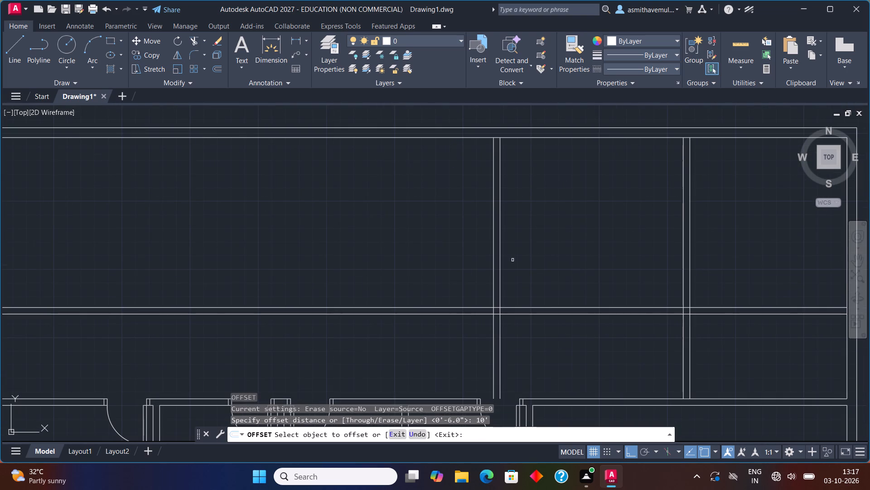
pyautogui.click(494, 265)
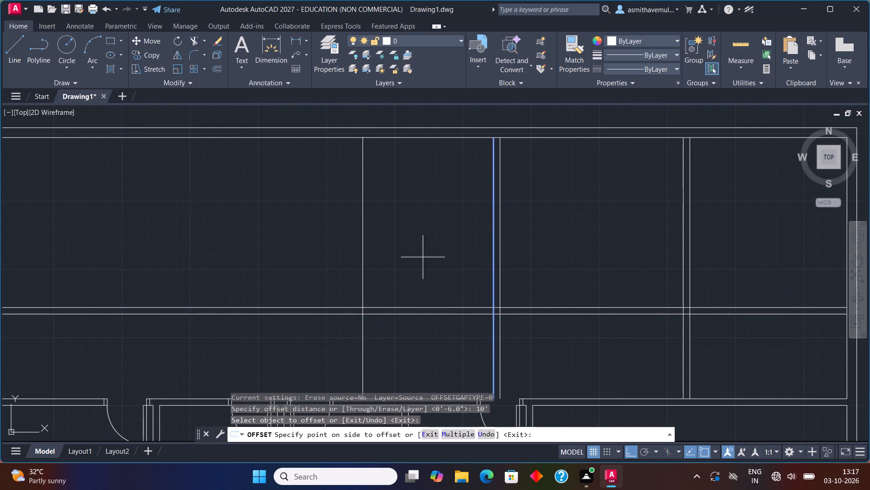
pyautogui.click(412, 257)
pyautogui.press('Escape')
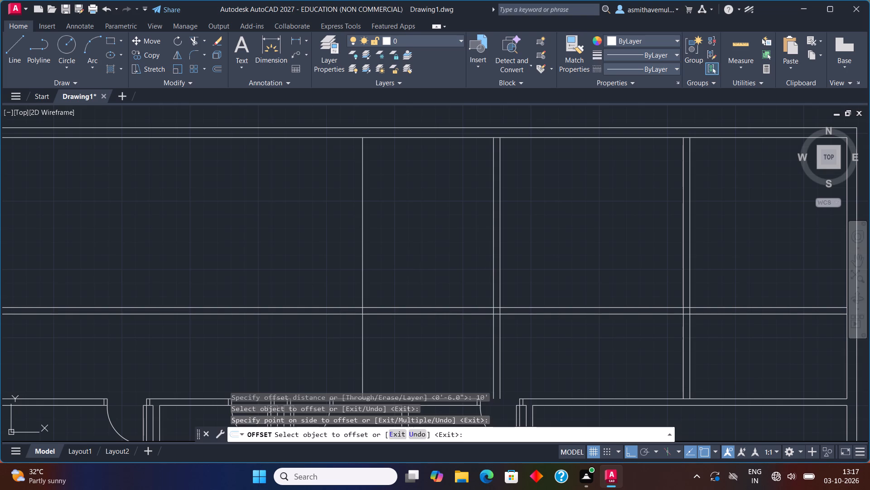
# Offset the third vertical partition's line 6" to the left to give it thickness.
pyautogui.press('o')
pyautogui.press('Return')
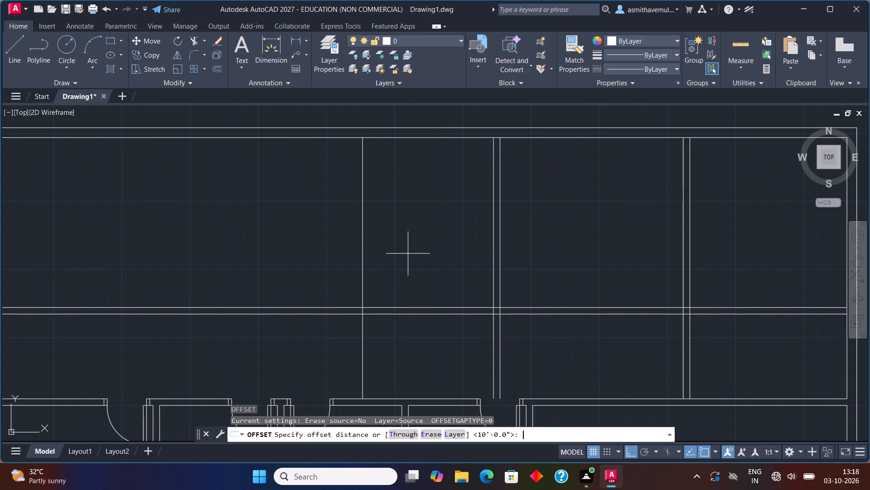
pyautogui.press('6')
pyautogui.hotkey('shift', '"')
pyautogui.press('Return')
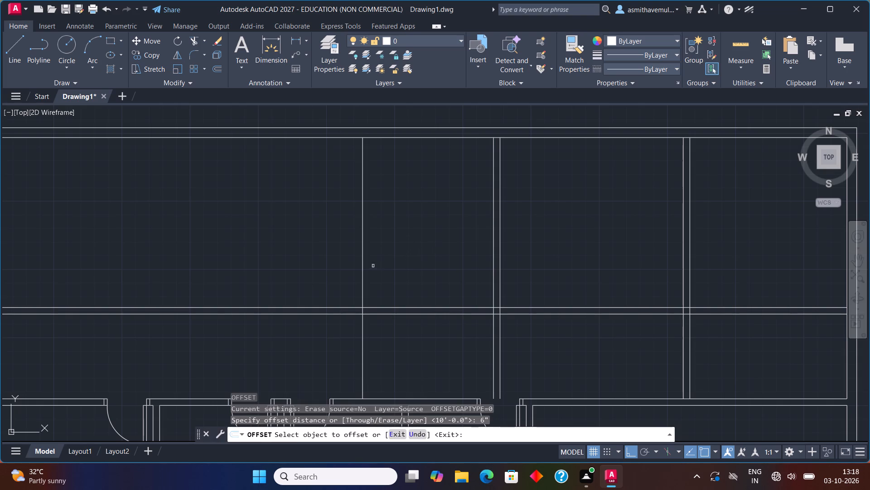
pyautogui.click(363, 278)
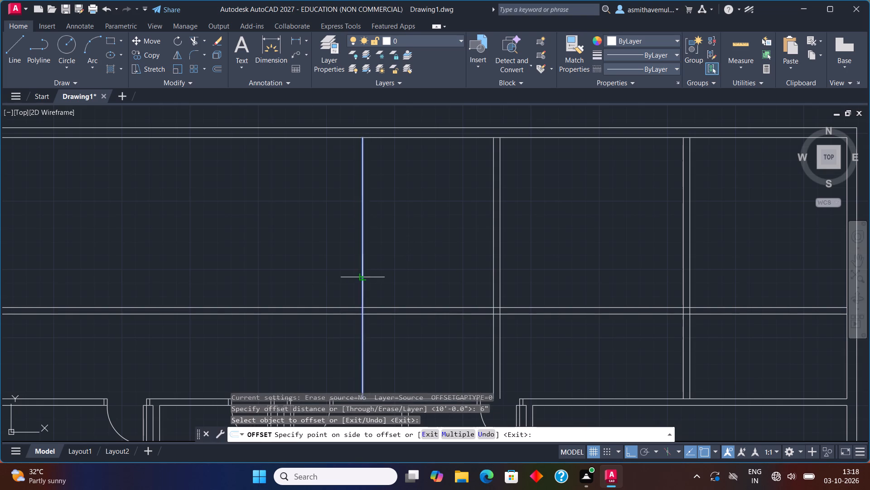
pyautogui.click(318, 279)
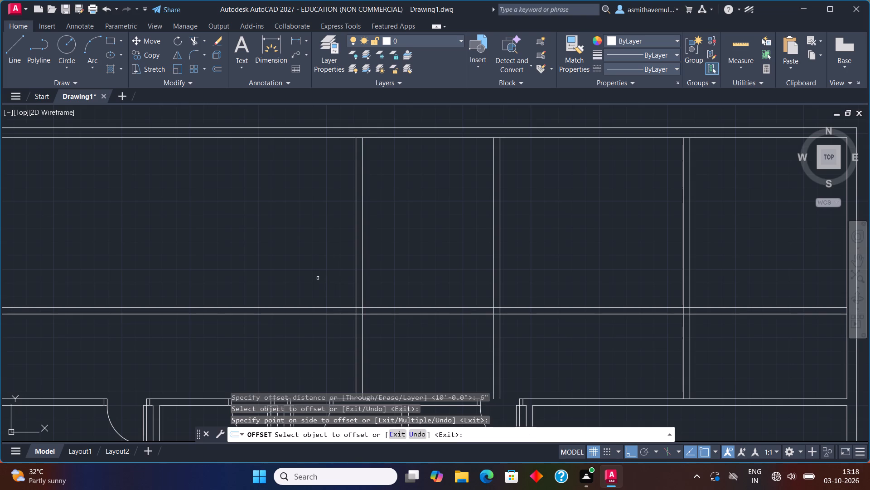
pyautogui.press('Escape')
# Offset the left line of the third vertical partition 10' to the left as a fourth partition line.
pyautogui.press('o')
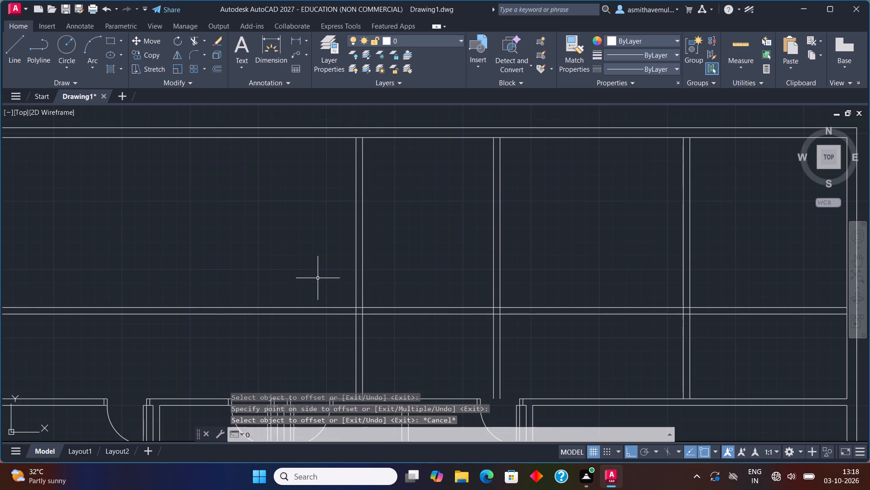
pyautogui.press('Return')
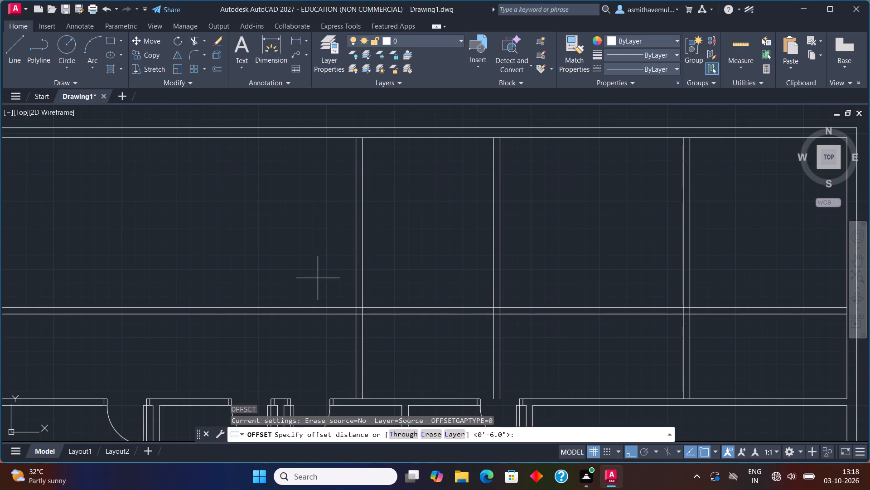
pyautogui.press('1')
pyautogui.write("0'")
pyautogui.press('Return')
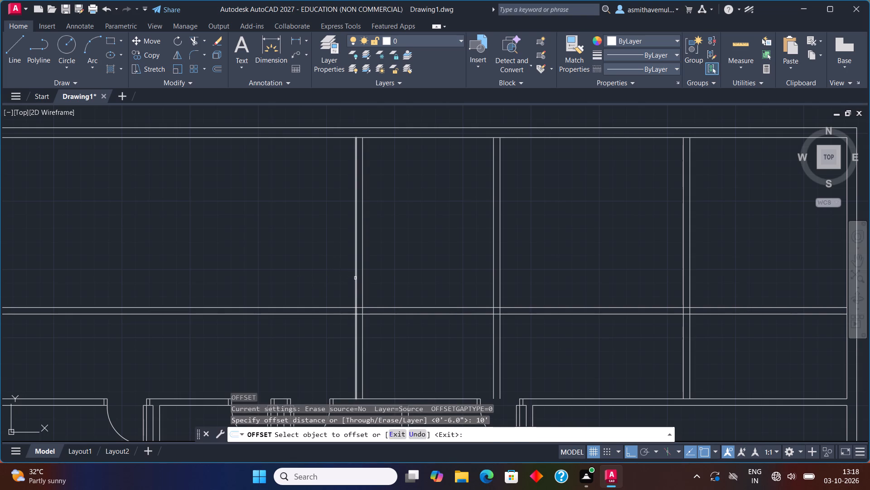
pyautogui.click(355, 279)
pyautogui.click(312, 274)
pyautogui.scroll(-2, 310, 274)
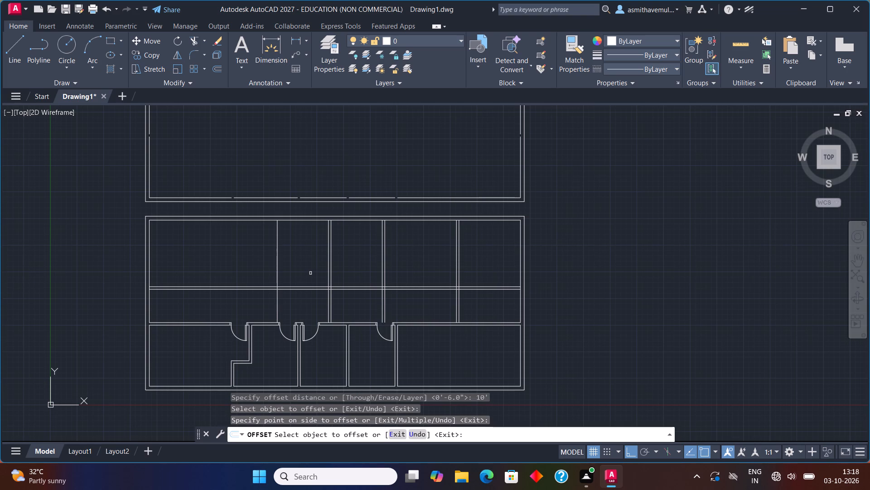
pyautogui.press('Escape')
# Offset the fourth vertical partition's line 6" to the left to give it thickness.
pyautogui.press('o')
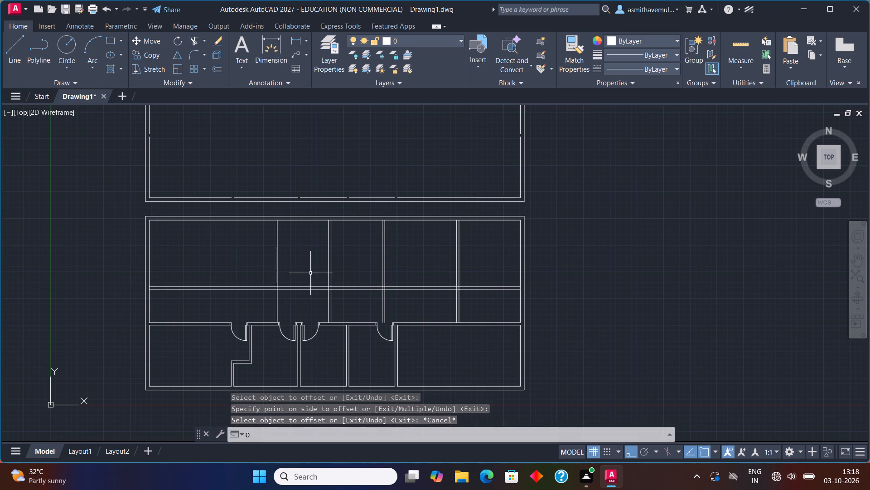
pyautogui.press('Return')
pyautogui.press('6')
pyautogui.hotkey('shift', '"')
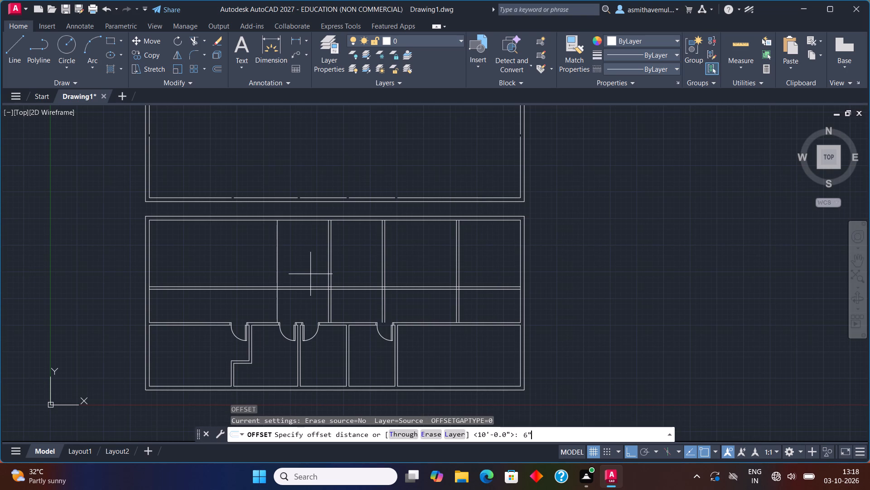
pyautogui.press('Return')
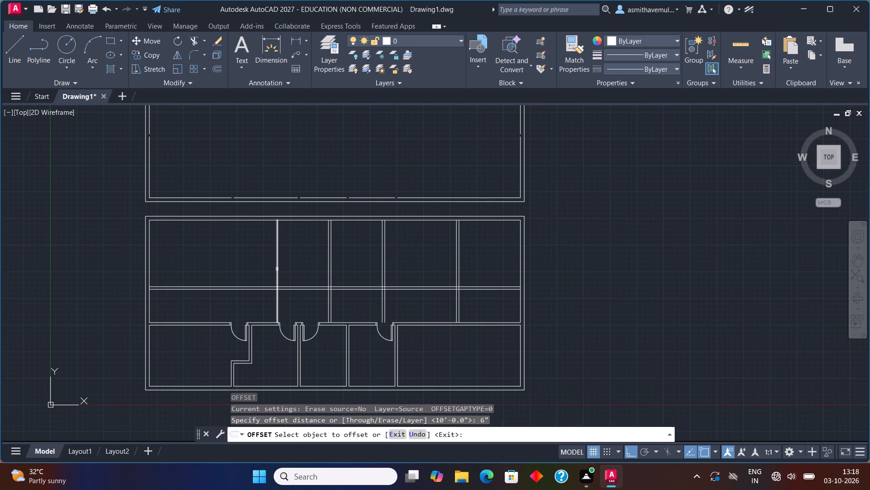
pyautogui.click(277, 269)
pyautogui.click(245, 265)
pyautogui.press('Escape')
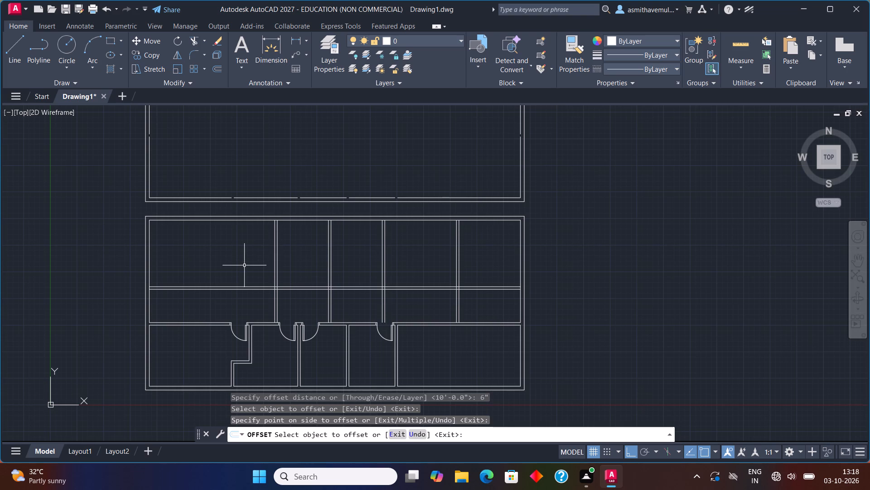
# Trim away the parts of all four vertical partitions that run below the horizontal partition across the corridor.
pyautogui.write('TRIM')
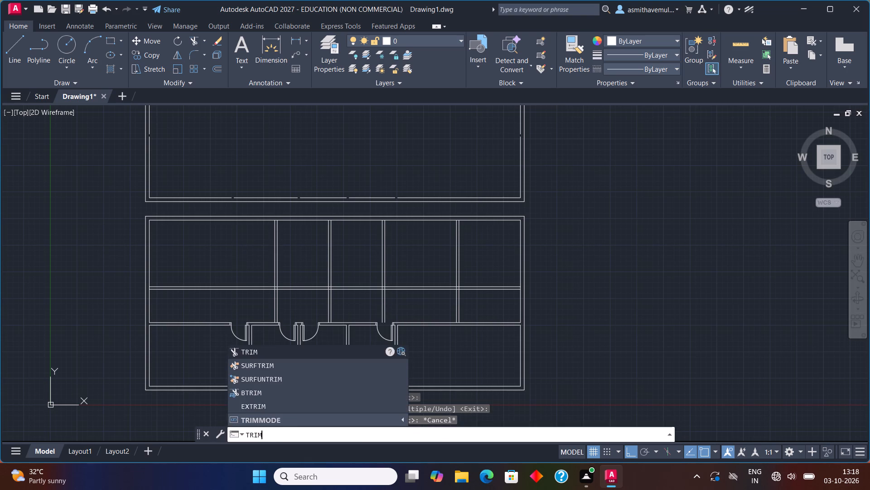
pyautogui.press('Return')
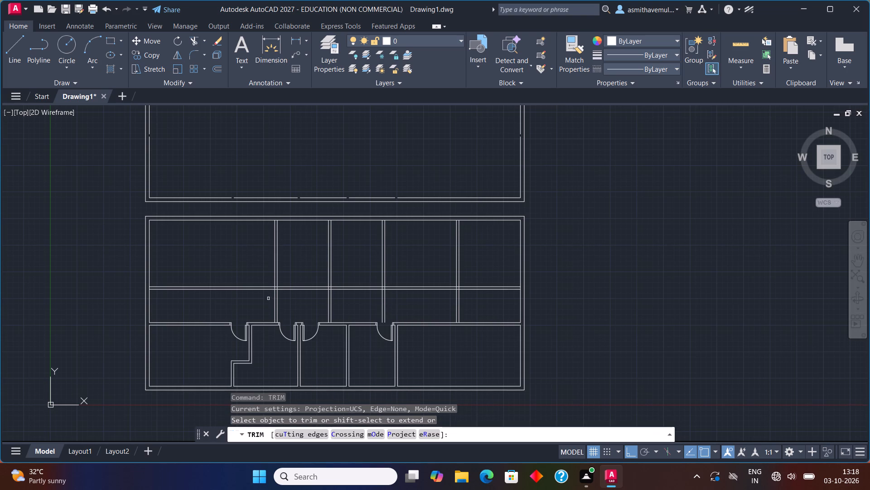
pyautogui.moveTo(271, 303); pyautogui.dragTo(288, 303)
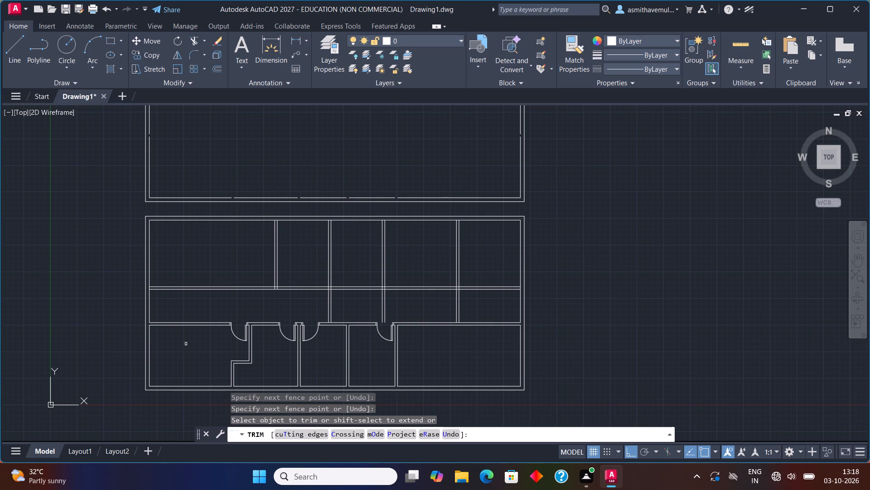
pyautogui.moveTo(324, 306); pyautogui.dragTo(367, 298)
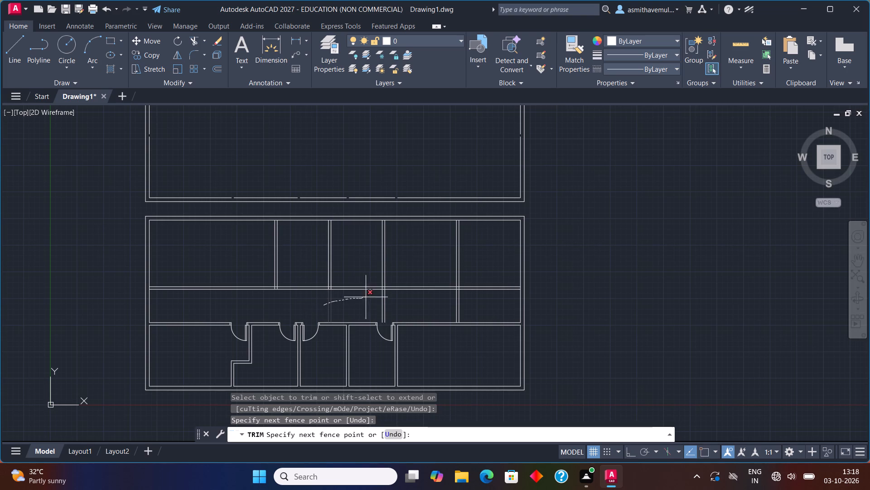
pyautogui.moveTo(367, 298); pyautogui.dragTo(466, 307)
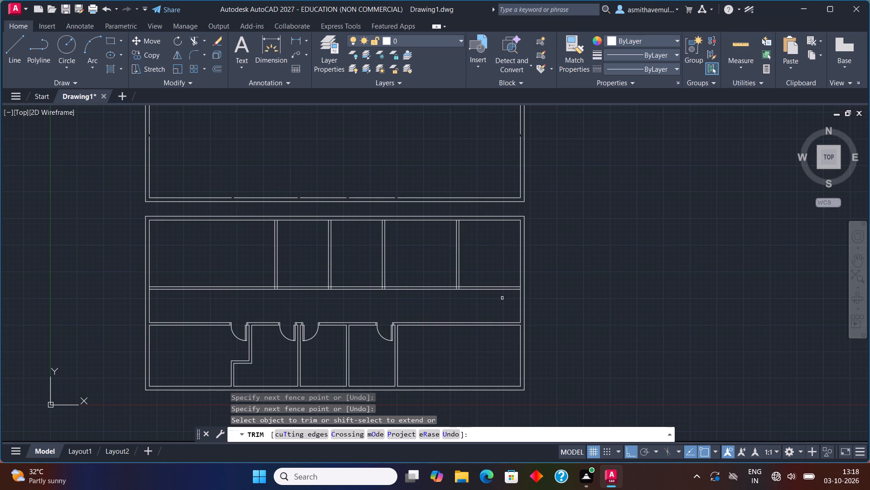
# Trim the right outer wall's inner line between the two lines of the horizontal partition.
pyautogui.scroll(3, 503, 297)
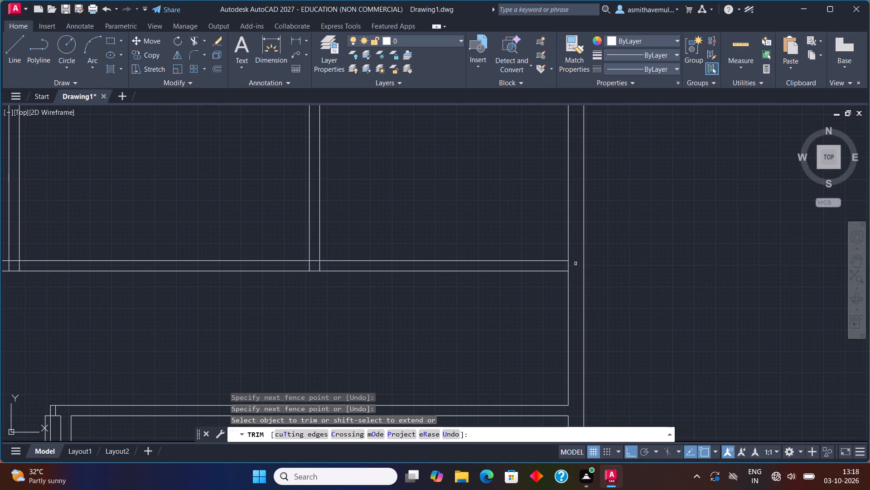
pyautogui.moveTo(575, 264); pyautogui.dragTo(559, 267)
# Trim the overlapping lines where the first, rightmost vertical partition meets the horizontal partition and the top wall's inner line.
pyautogui.scroll(2, 342, 268)
pyautogui.moveTo(264, 242); pyautogui.dragTo(263, 247)
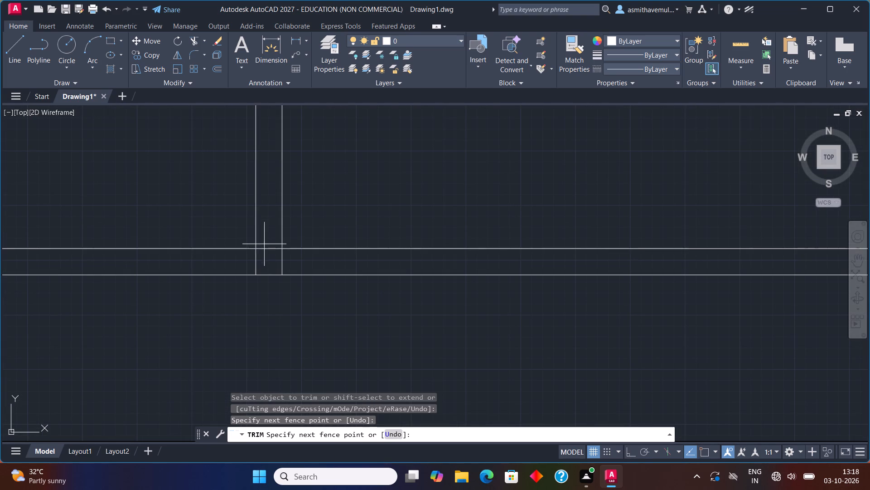
pyautogui.moveTo(263, 247); pyautogui.dragTo(300, 267)
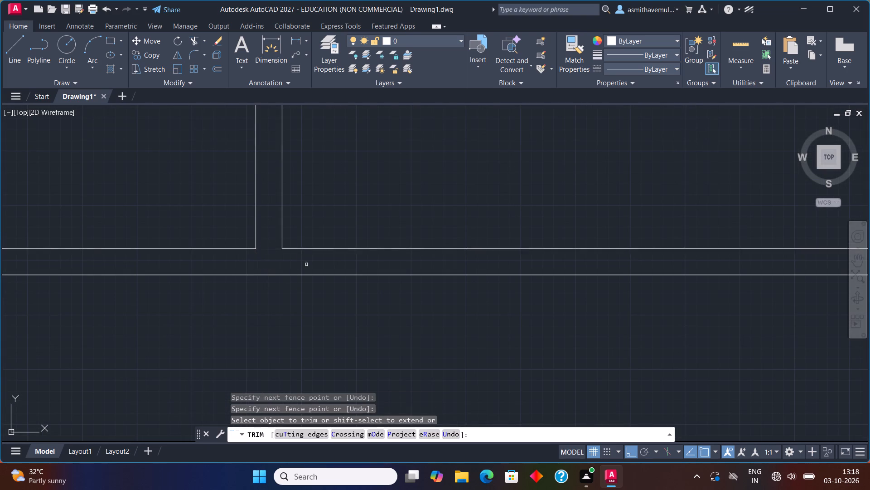
pyautogui.scroll(-4, 347, 236)
pyautogui.moveTo(354, 225); pyautogui.dragTo(360, 338, button='middle')
pyautogui.scroll(3, 344, 234)
pyautogui.click(329, 281)
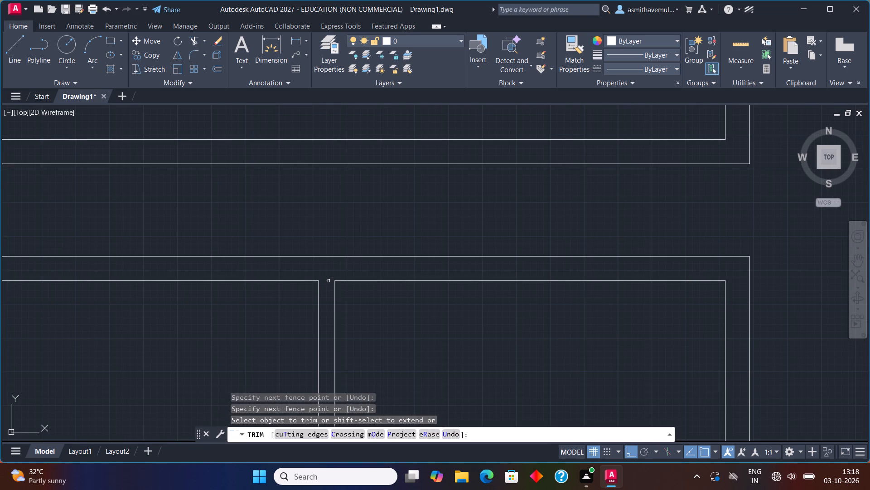
# Trim the overlapping lines where the second vertical partition meets the top wall's inner line and the horizontal partition.
pyautogui.scroll(-2, 117, 319)
pyautogui.moveTo(118, 322); pyautogui.dragTo(554, 282, button='middle')
pyautogui.moveTo(484, 321); pyautogui.dragTo(488, 316, button='middle')
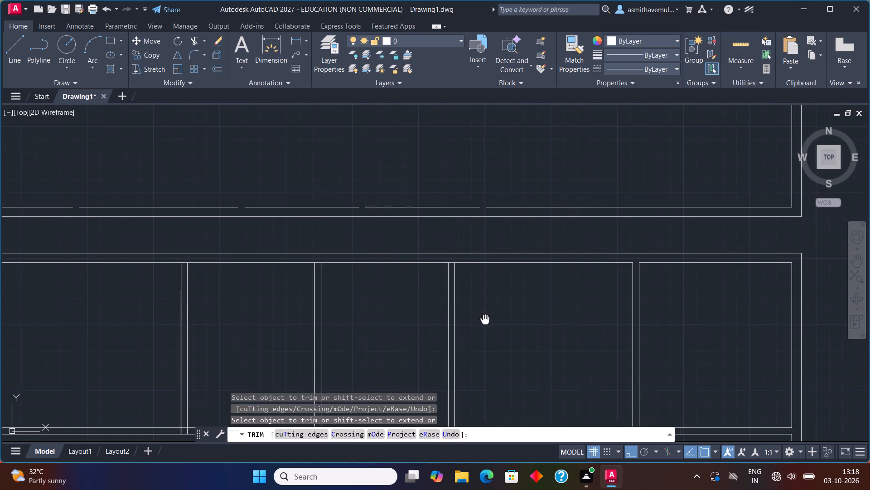
pyautogui.moveTo(488, 316); pyautogui.dragTo(511, 265, button='middle')
pyautogui.scroll(1, 498, 235)
pyautogui.scroll(1, 472, 193)
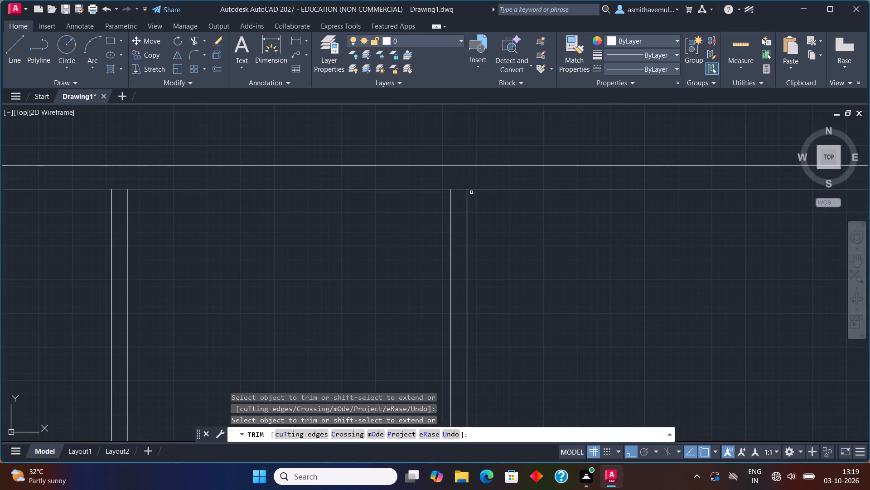
pyautogui.click(461, 189)
pyautogui.scroll(-1, 469, 213)
pyautogui.moveTo(489, 326); pyautogui.dragTo(513, 191, button='middle')
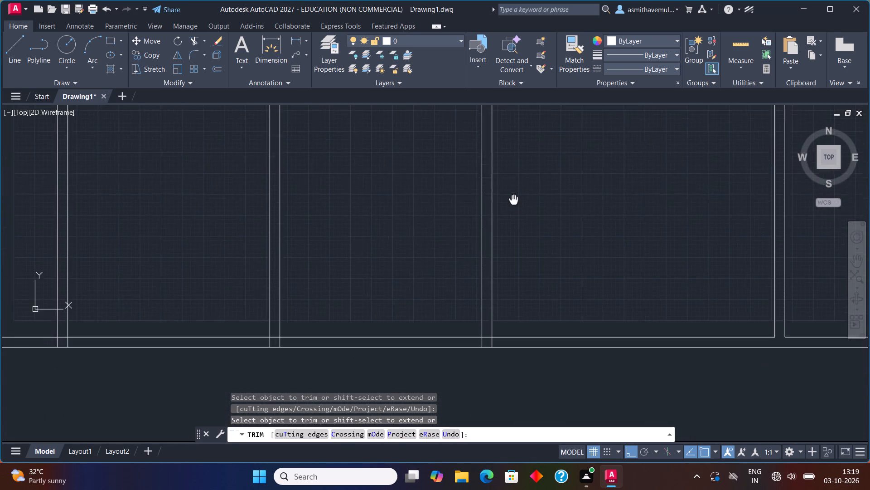
pyautogui.moveTo(513, 191); pyautogui.dragTo(513, 176, button='middle')
pyautogui.scroll(2, 442, 355)
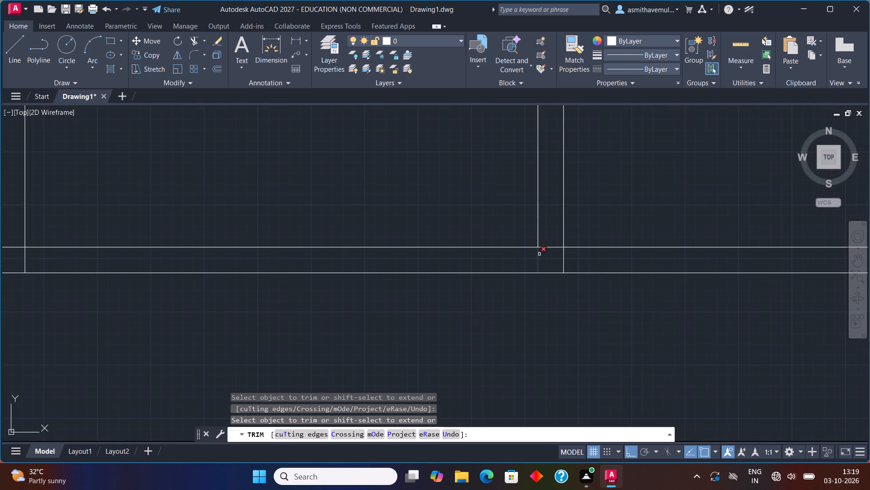
pyautogui.moveTo(550, 239); pyautogui.dragTo(574, 262)
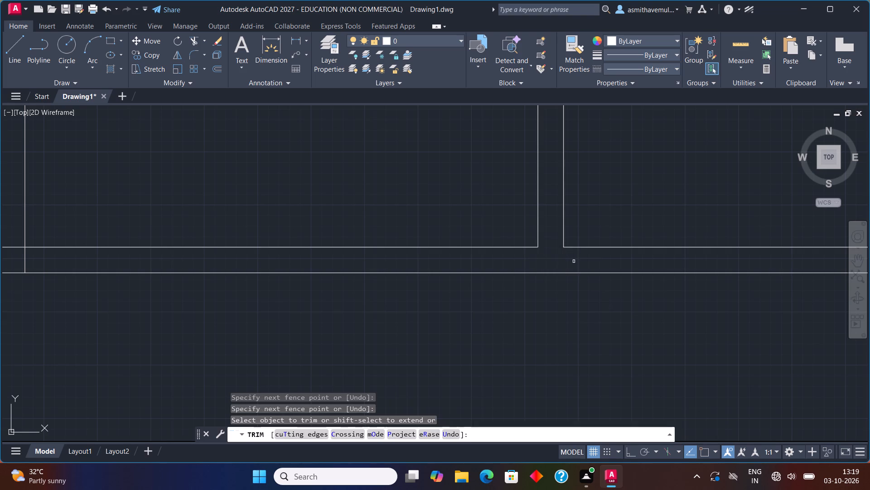
# Trim the overlapping lines where the third vertical partition meets the top wall's inner line and the horizontal partition.
pyautogui.scroll(-3, 565, 262)
pyautogui.moveTo(526, 271); pyautogui.dragTo(567, 365, button='middle')
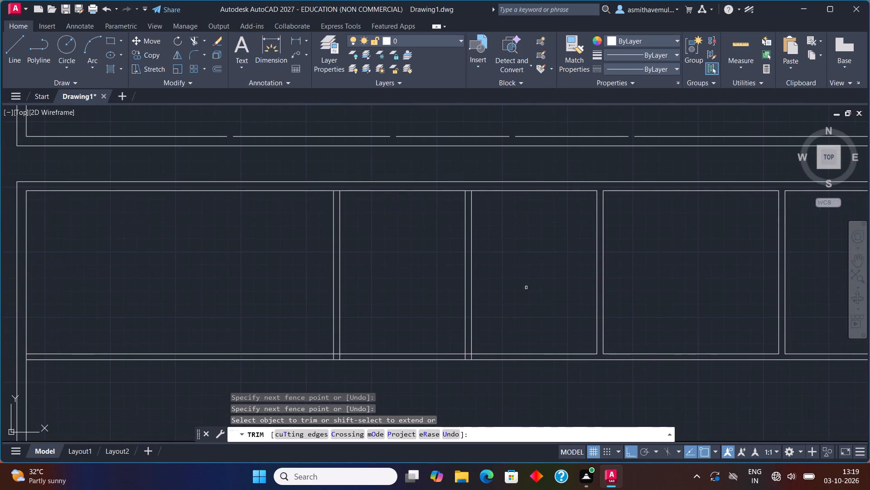
pyautogui.scroll(2, 492, 201)
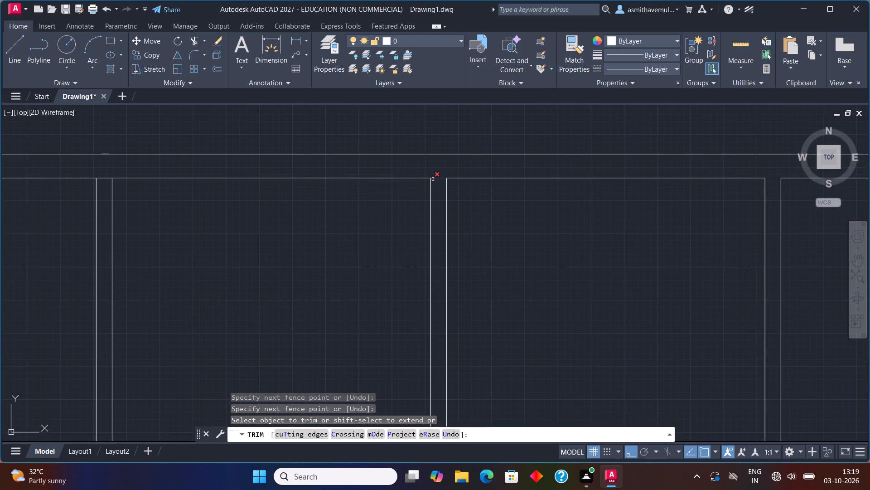
pyautogui.click(436, 179)
pyautogui.scroll(-2, 448, 217)
pyautogui.moveTo(490, 317); pyautogui.dragTo(515, 201, button='middle')
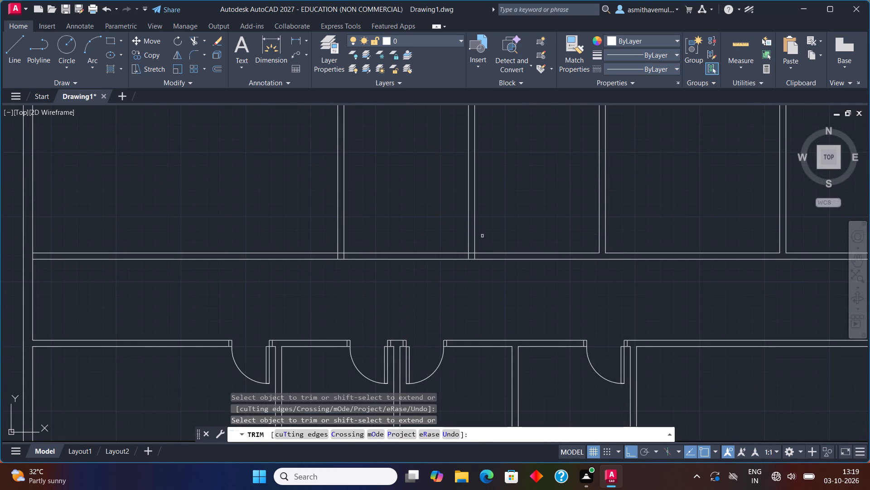
pyautogui.scroll(3, 482, 236)
pyautogui.moveTo(439, 307); pyautogui.dragTo(448, 282)
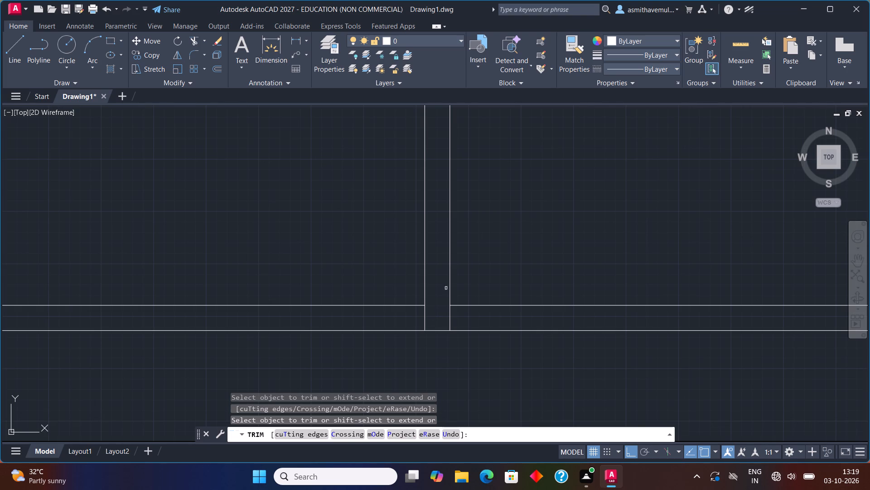
pyautogui.moveTo(448, 282); pyautogui.dragTo(449, 272)
pyautogui.moveTo(433, 312); pyautogui.dragTo(428, 314)
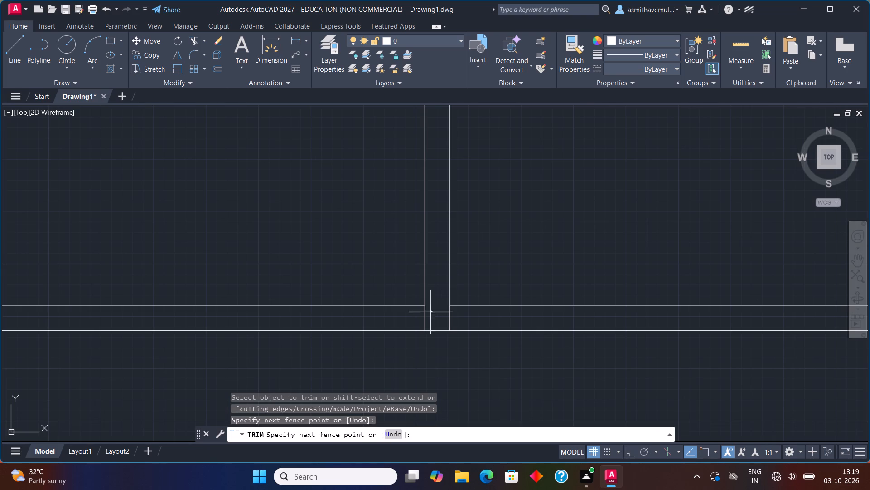
pyautogui.moveTo(428, 314); pyautogui.dragTo(419, 318)
pyautogui.moveTo(426, 319); pyautogui.dragTo(465, 316)
# Trim the overlapping lines where the fourth, leftmost vertical partition meets the top wall's inner line and the horizontal partition.
pyautogui.scroll(-3, 465, 316)
pyautogui.moveTo(415, 283); pyautogui.dragTo(454, 309, button='middle')
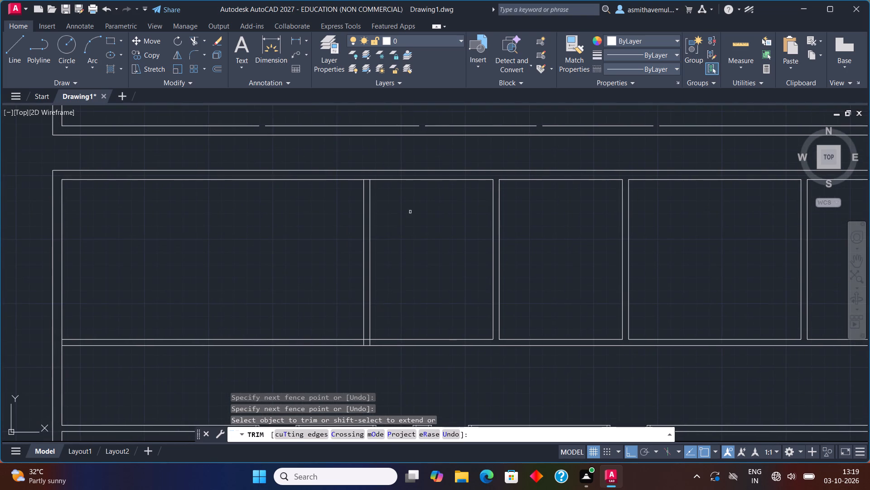
pyautogui.scroll(2, 365, 203)
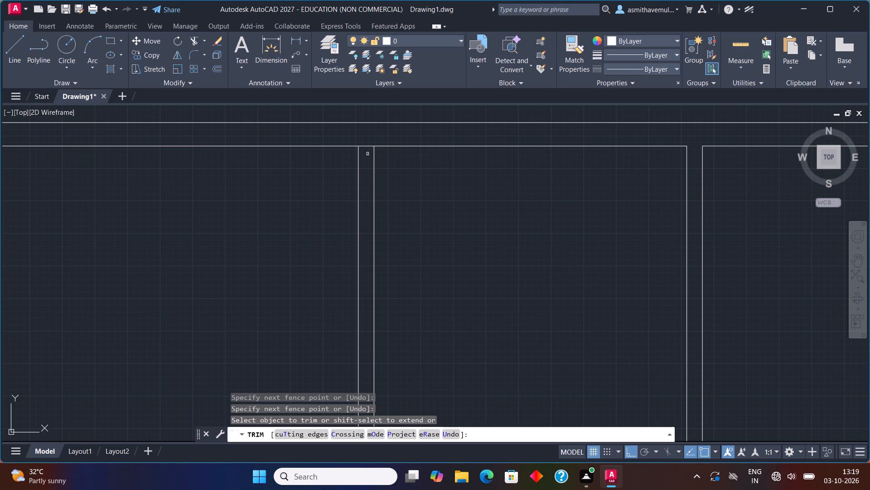
pyautogui.click(367, 145)
pyautogui.scroll(-2, 420, 214)
pyautogui.moveTo(430, 313); pyautogui.dragTo(522, 183, button='middle')
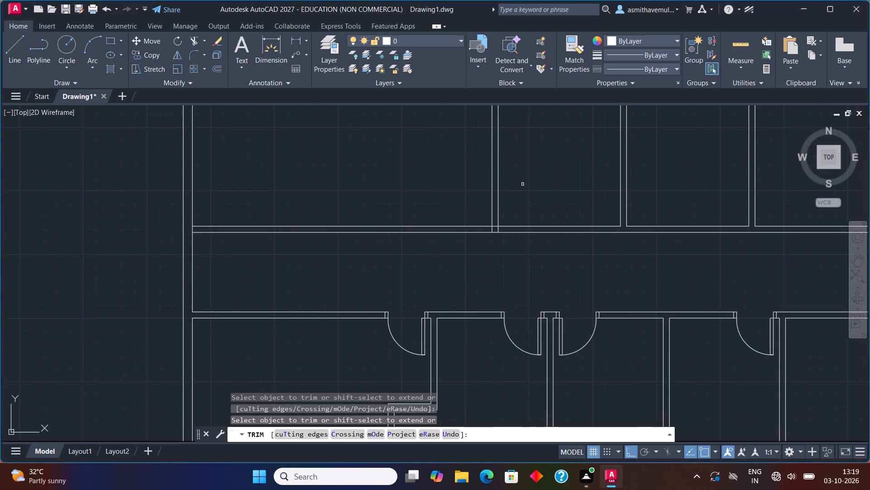
pyautogui.scroll(2, 511, 221)
pyautogui.click(466, 236)
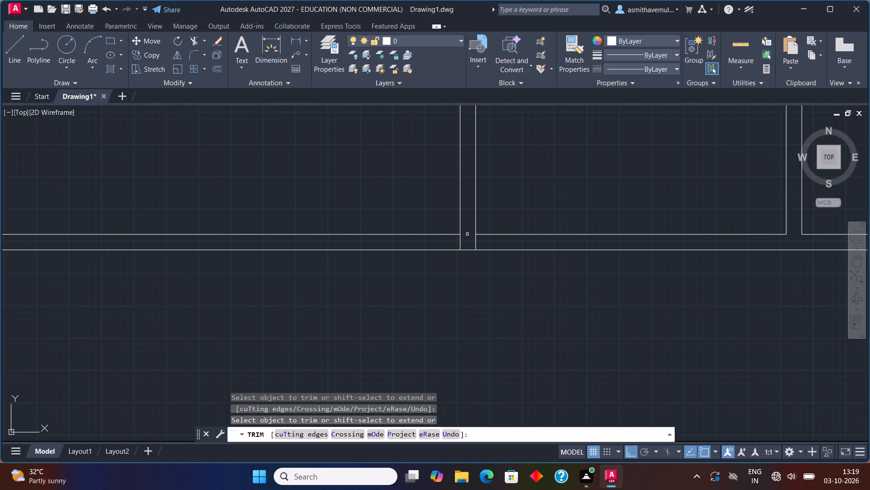
pyautogui.click(477, 241)
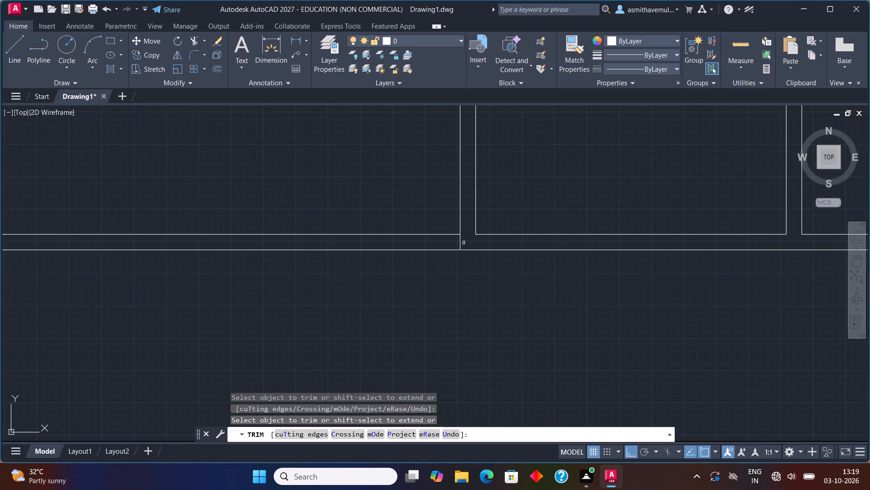
pyautogui.click(460, 243)
# Trim the left wall's inner line where the horizontal partition below the upper rooms meets it.
pyautogui.scroll(-3, 388, 259)
pyautogui.moveTo(360, 274); pyautogui.dragTo(362, 274, button='middle')
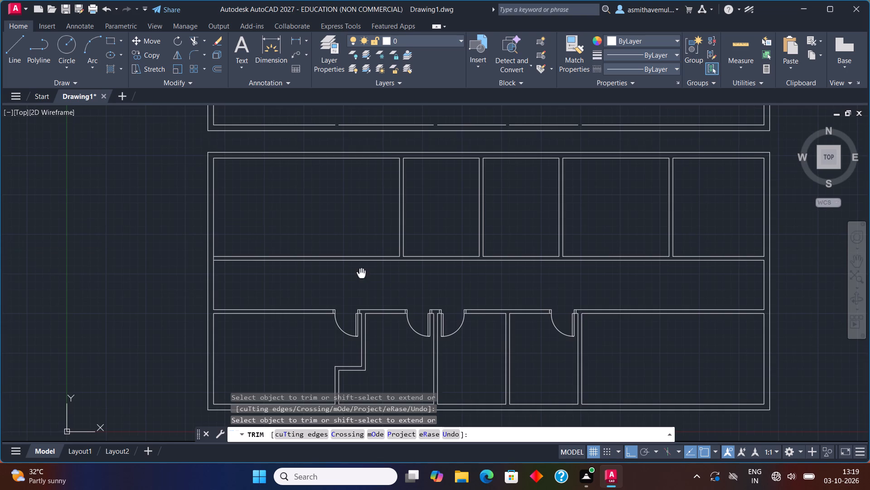
pyautogui.moveTo(362, 274); pyautogui.dragTo(454, 274, button='middle')
pyautogui.scroll(3, 271, 259)
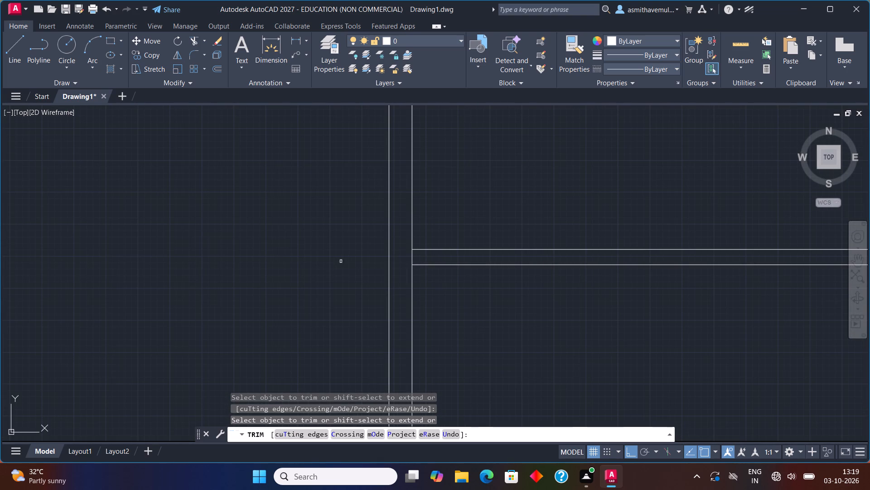
pyautogui.moveTo(398, 256); pyautogui.dragTo(437, 257)
pyautogui.scroll(-2, 437, 257)
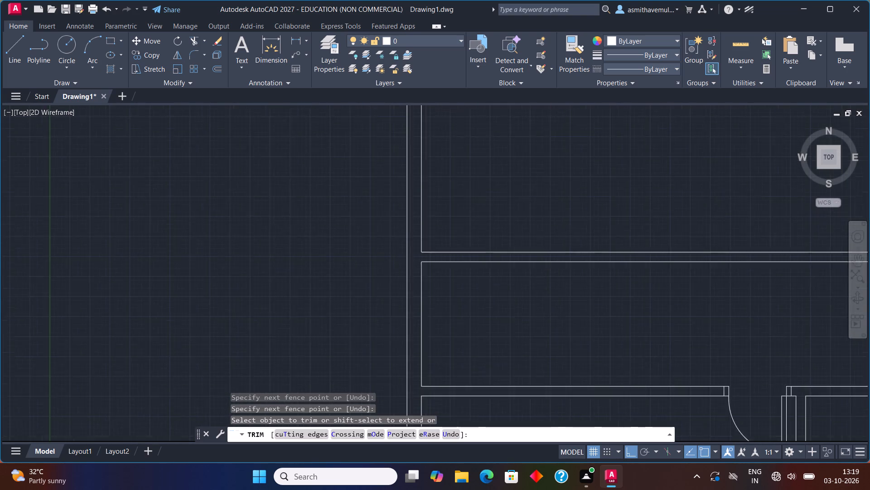
pyautogui.scroll(-1, 437, 257)
pyautogui.scroll(-1, 585, 312)
pyautogui.moveTo(620, 315); pyautogui.dragTo(378, 295, button='middle')
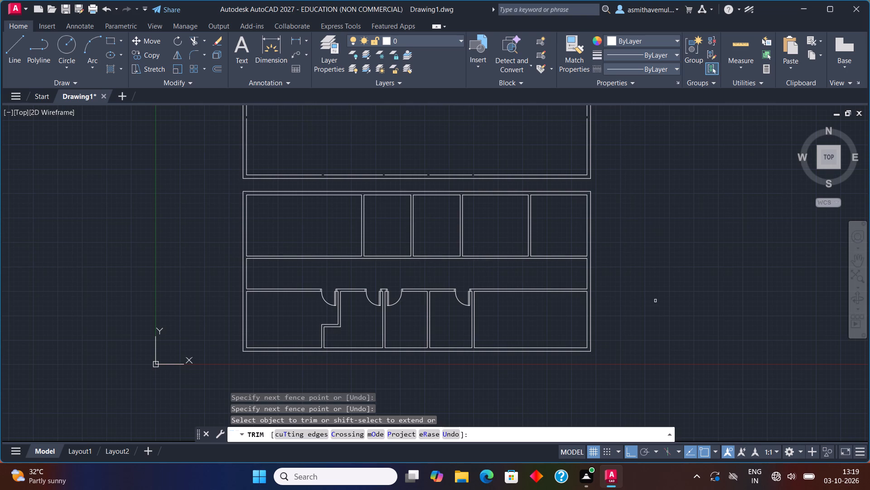
pyautogui.press('Escape')
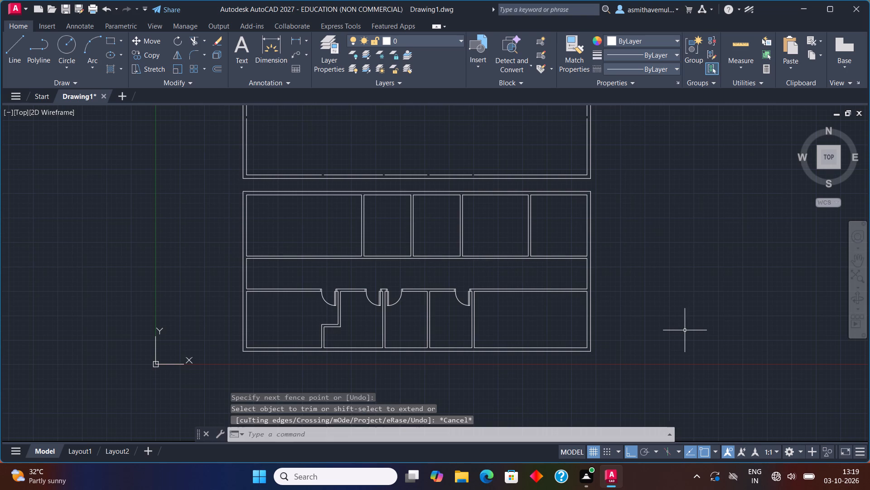
# Draw a short line across the right wall's thickness, starting 3" below the upper-right room's top-right inner corner.
pyautogui.moveTo(676, 331); pyautogui.dragTo(649, 276, button='middle')
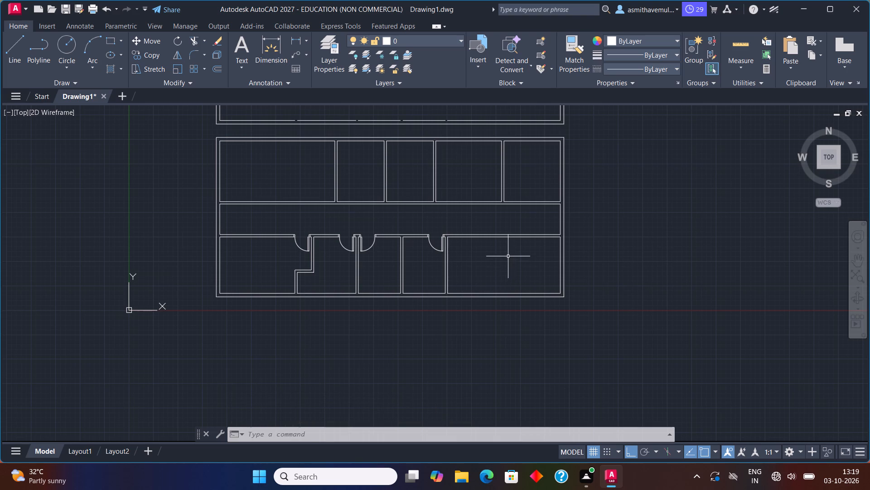
pyautogui.moveTo(508, 256); pyautogui.dragTo(478, 288, button='middle')
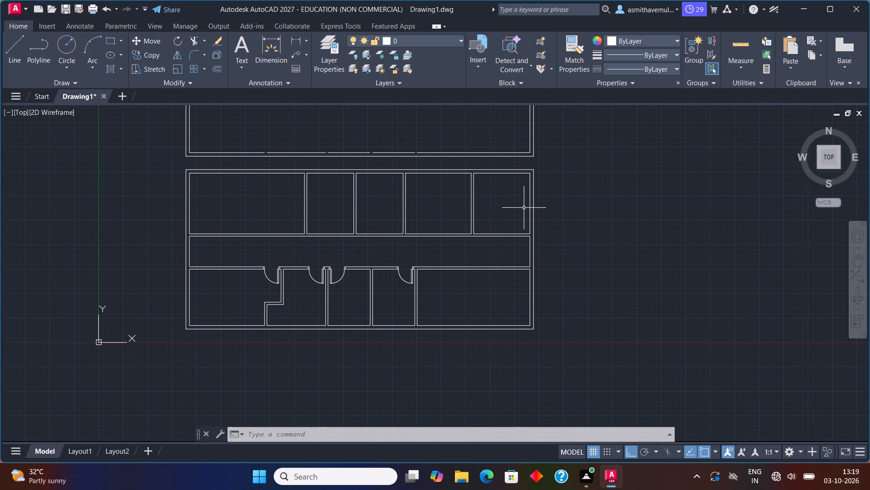
pyautogui.scroll(1, 525, 206)
pyautogui.moveTo(528, 201); pyautogui.dragTo(478, 270, button='middle')
pyautogui.scroll(1, 478, 258)
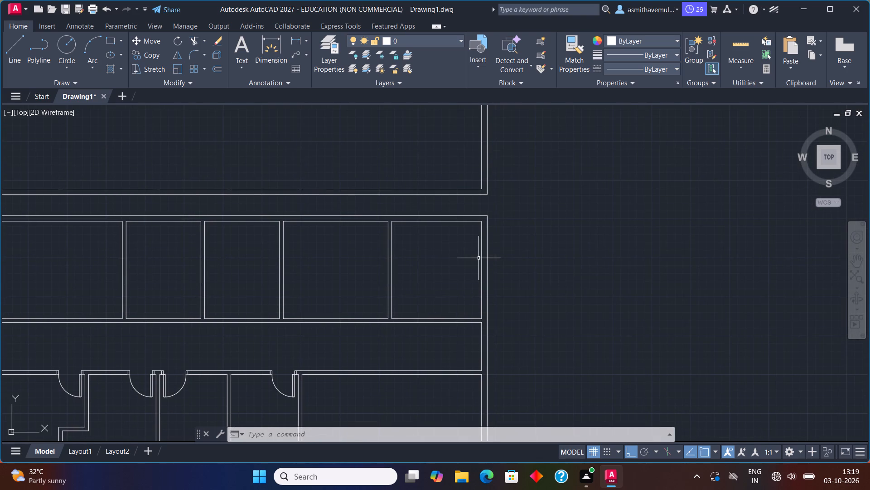
pyautogui.press('l')
pyautogui.press('Return')
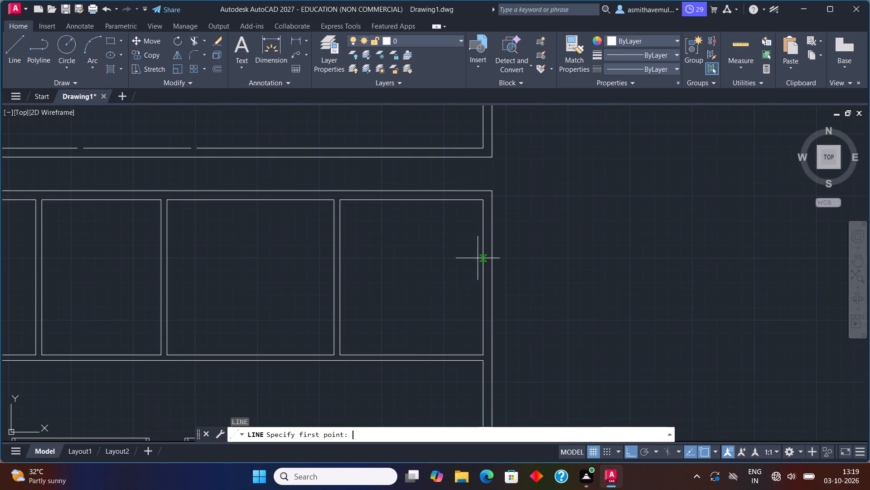
pyautogui.write('FROM')
pyautogui.press('Return')
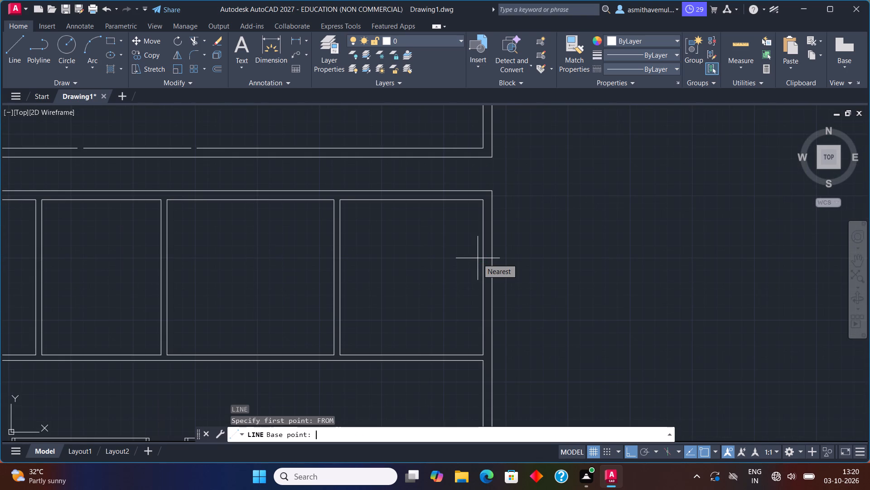
pyautogui.click(485, 202)
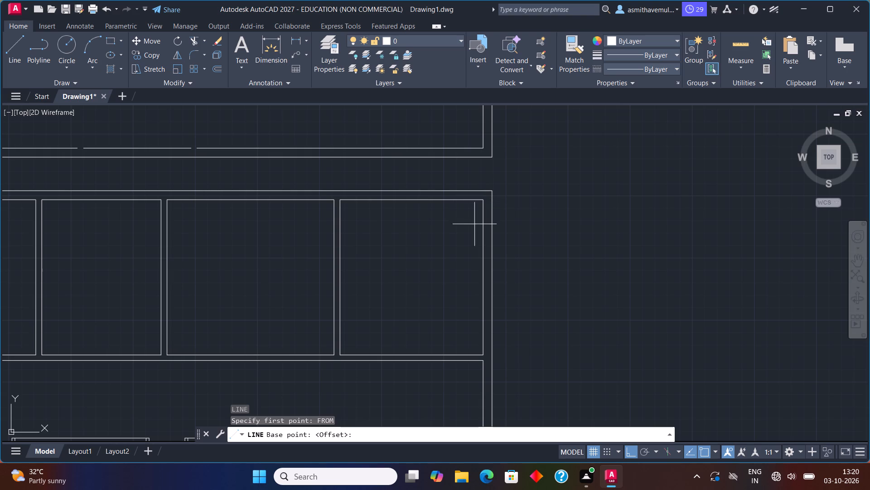
pyautogui.hotkey('shift', '@')
pyautogui.write('0,-3')
pyautogui.hotkey('shift', '"')
pyautogui.press('Return')
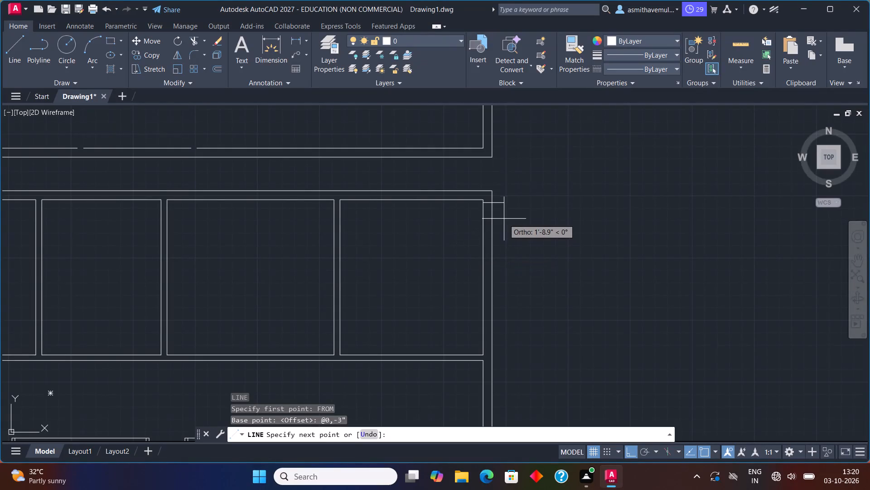
pyautogui.moveTo(504, 219); pyautogui.dragTo(465, 272, button='middle')
pyautogui.scroll(1, 417, 292)
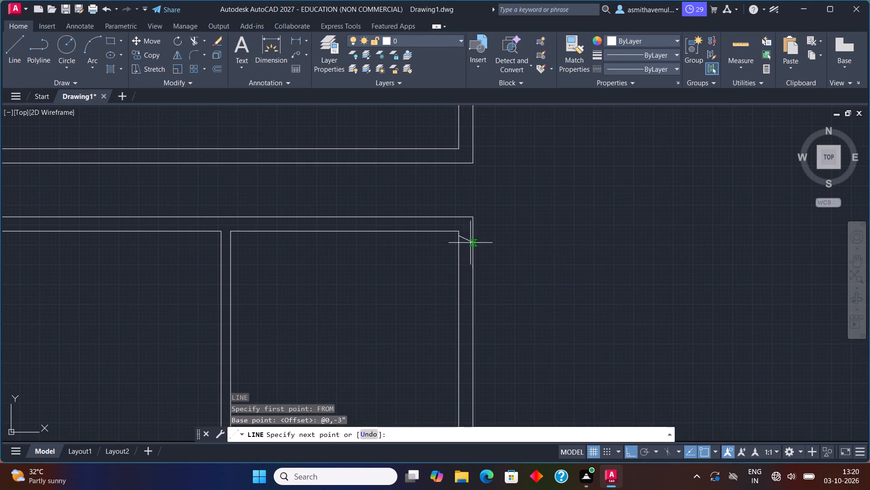
pyautogui.scroll(1, 472, 243)
pyautogui.click(473, 236)
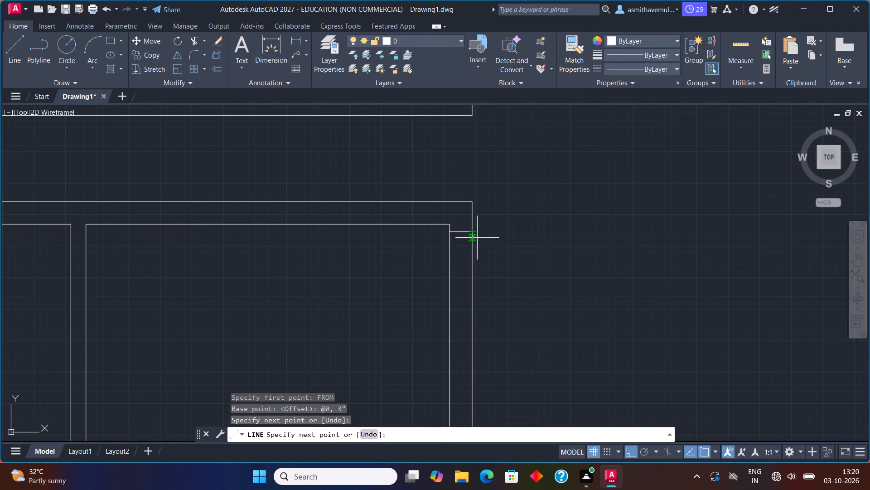
pyautogui.press('Escape')
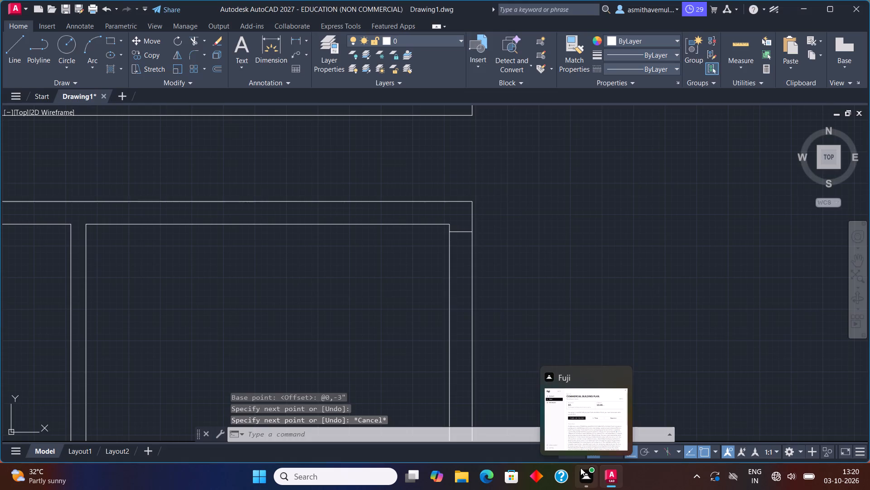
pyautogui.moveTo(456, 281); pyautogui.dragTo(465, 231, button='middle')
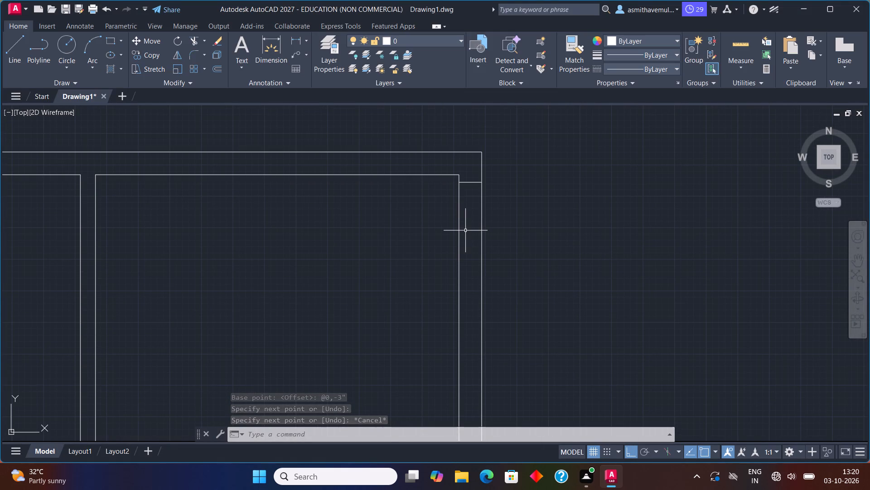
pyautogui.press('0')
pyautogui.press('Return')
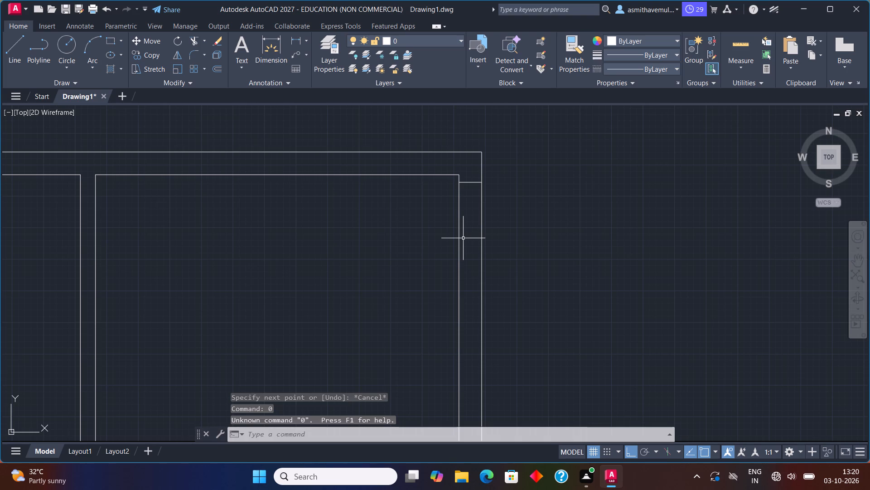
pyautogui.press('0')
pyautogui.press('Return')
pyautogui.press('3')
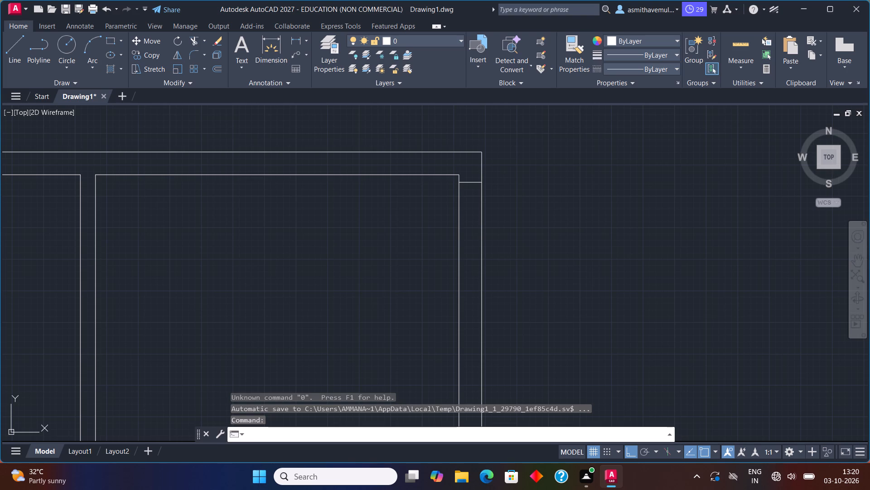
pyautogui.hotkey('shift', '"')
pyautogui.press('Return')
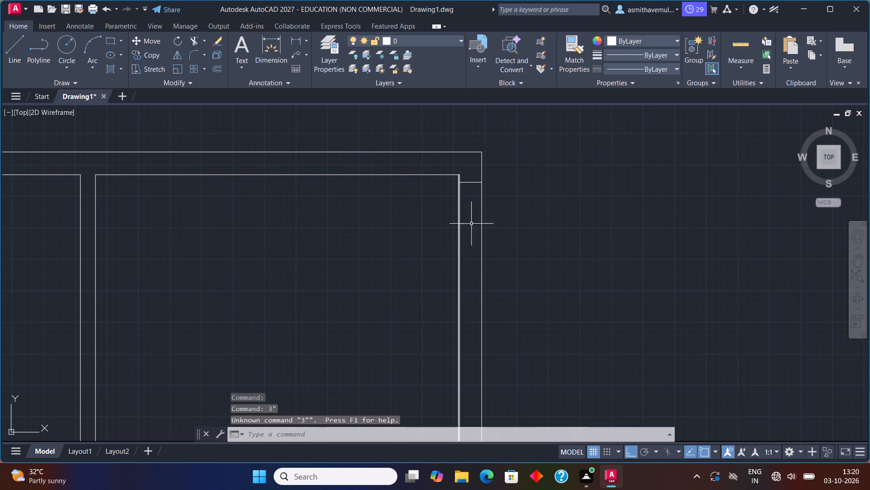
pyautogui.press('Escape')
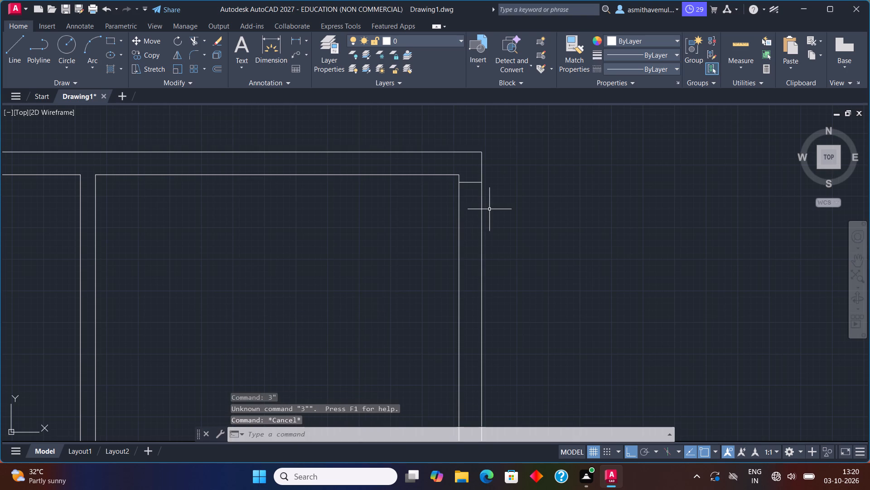
# Offset the short line across the right wall 3" downward to form the upper door jamb.
pyautogui.press('o')
pyautogui.press('Return')
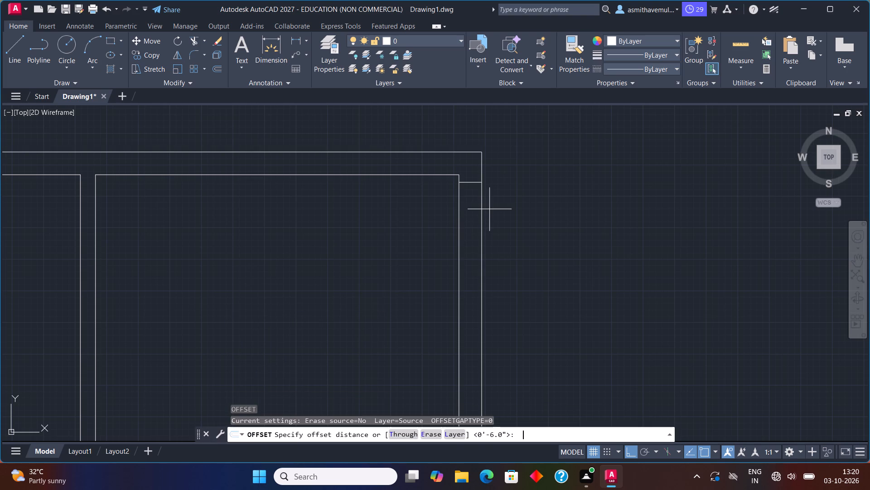
pyautogui.press('3')
pyautogui.hotkey('shift', '"')
pyautogui.press('Return')
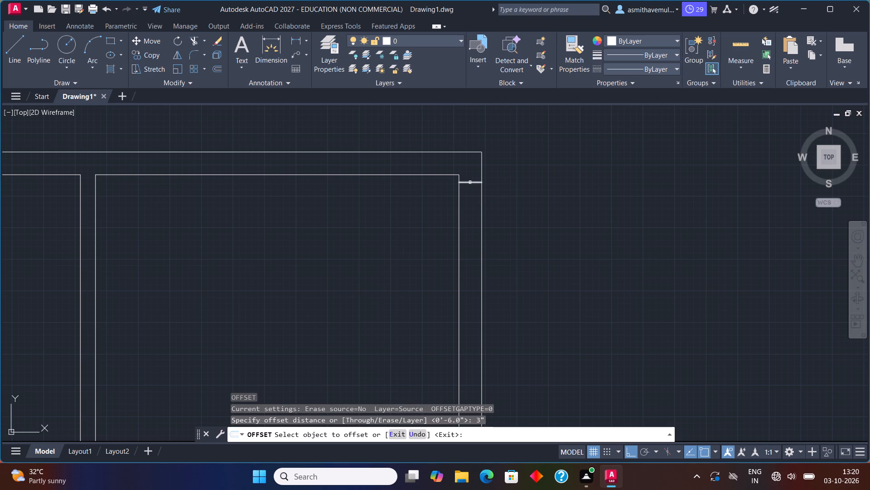
pyautogui.click(470, 182)
pyautogui.click(475, 196)
pyautogui.press('Escape')
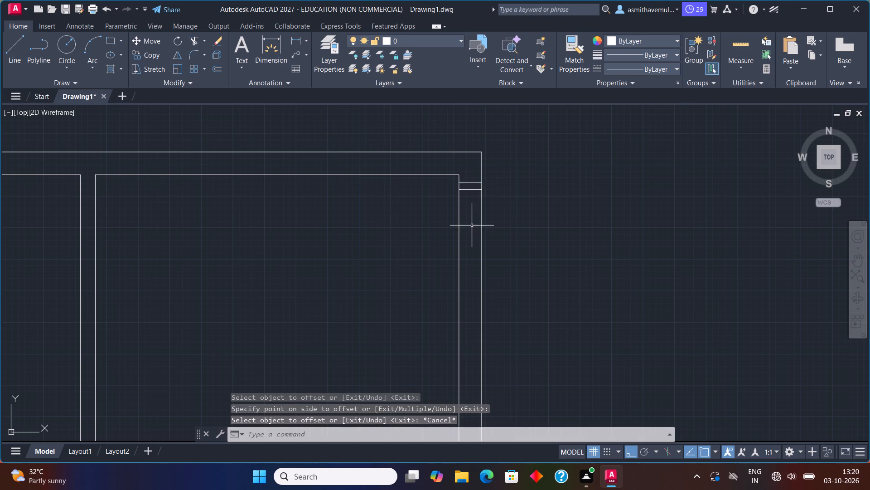
# Offset the upper jamb's lower line 3' downward to mark the width of the opening in the right wall.
pyautogui.press('o')
pyautogui.press('Return')
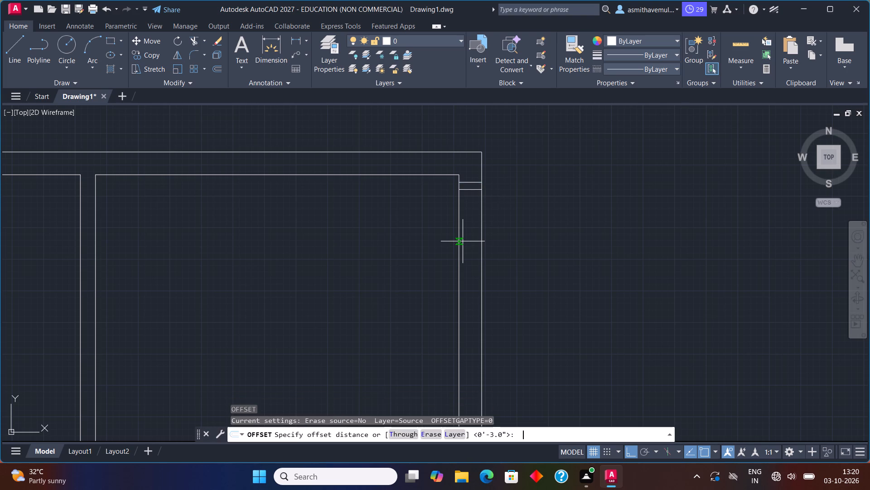
pyautogui.write("3'")
pyautogui.press('Return')
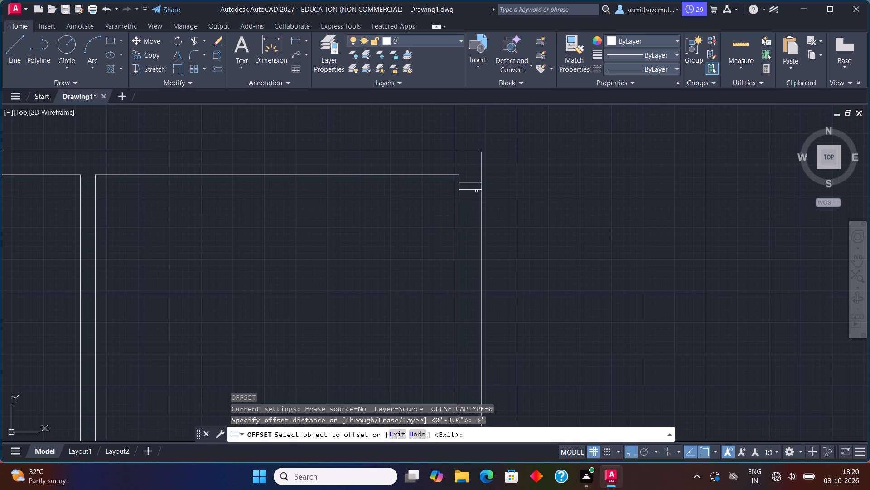
pyautogui.click(476, 190)
pyautogui.click(464, 229)
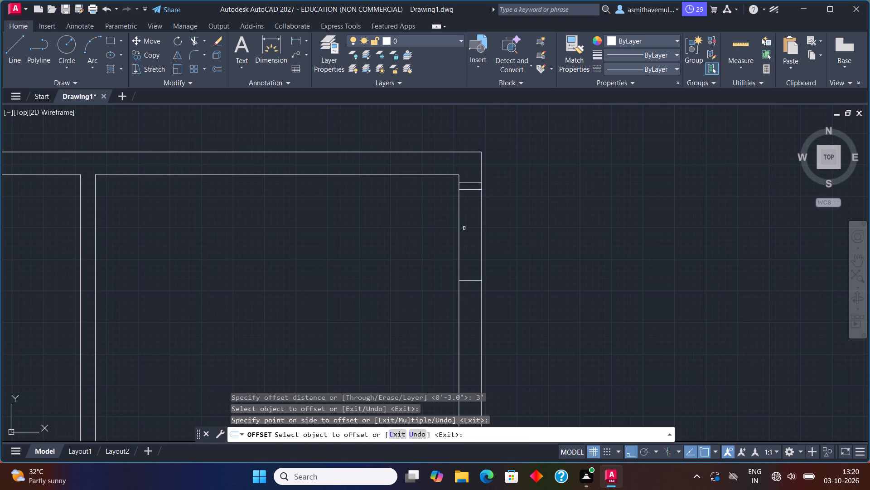
pyautogui.press('Escape')
# Offset the line at the bottom of the 3' opening 3" downward to form the lower jamb.
pyautogui.press('o')
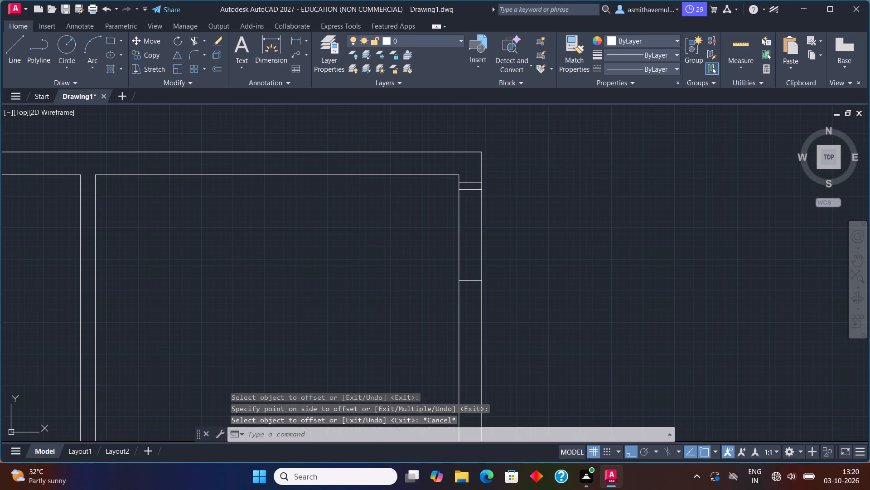
pyautogui.press('Return')
pyautogui.press('3')
pyautogui.hotkey('shift', '"')
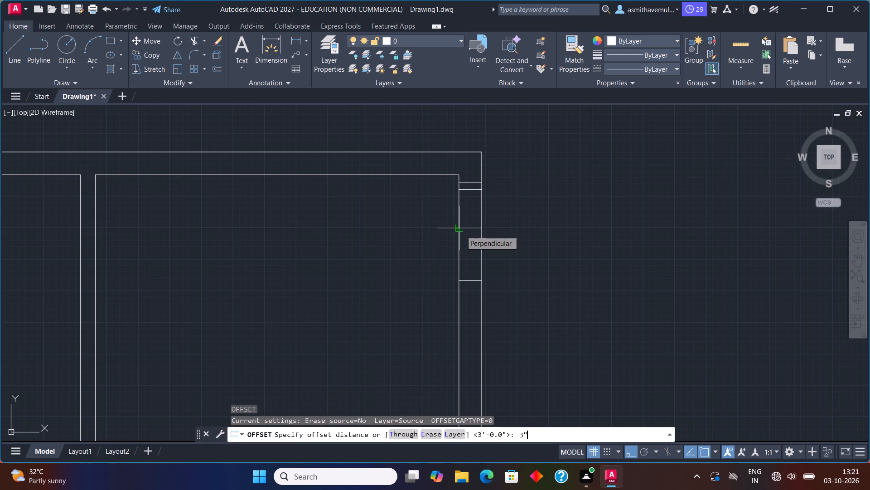
pyautogui.press('Return')
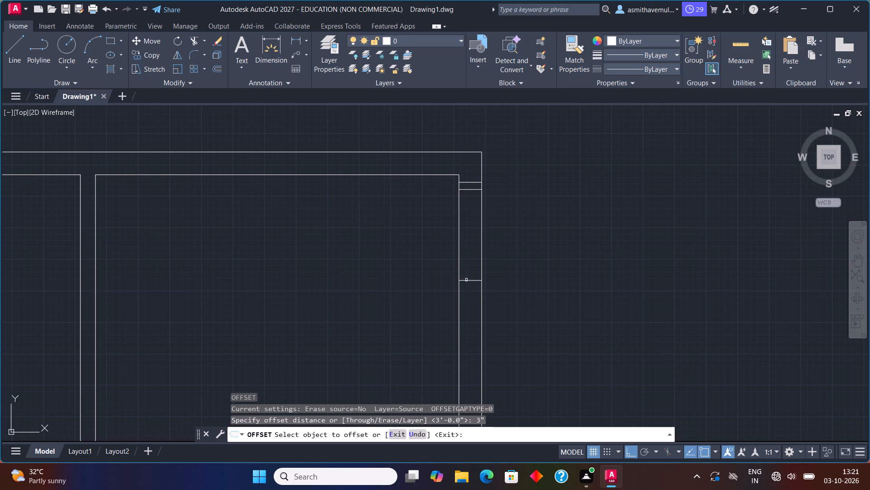
pyautogui.click(471, 280)
pyautogui.click(476, 297)
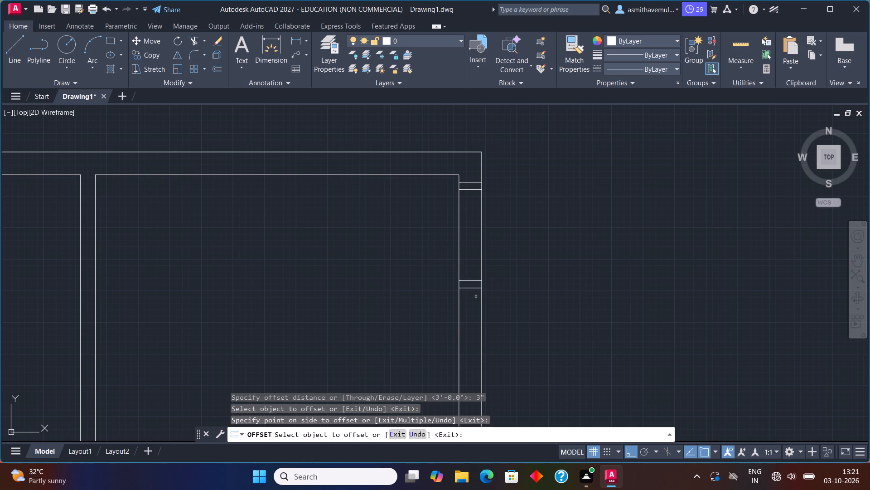
pyautogui.press('Escape')
# Trim both right-wall lines between the upper and lower jambs to clear the 3' door opening.
pyautogui.write('TR')
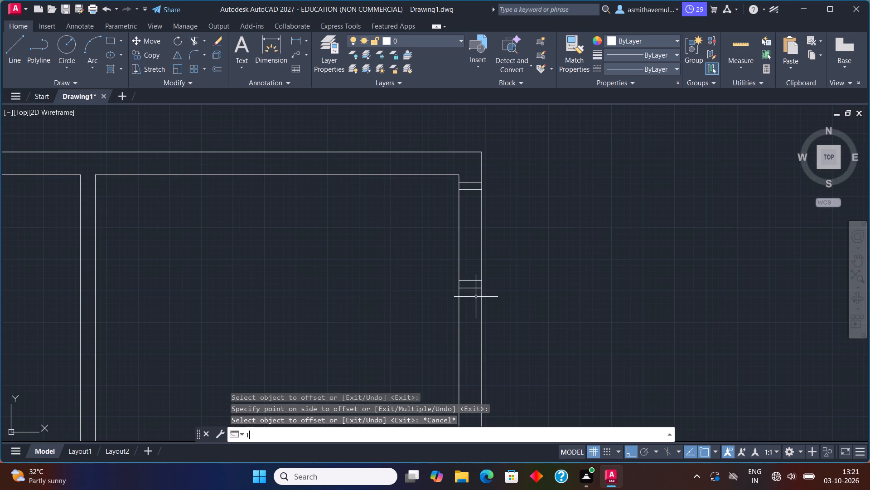
pyautogui.write('IM')
pyautogui.press('Return')
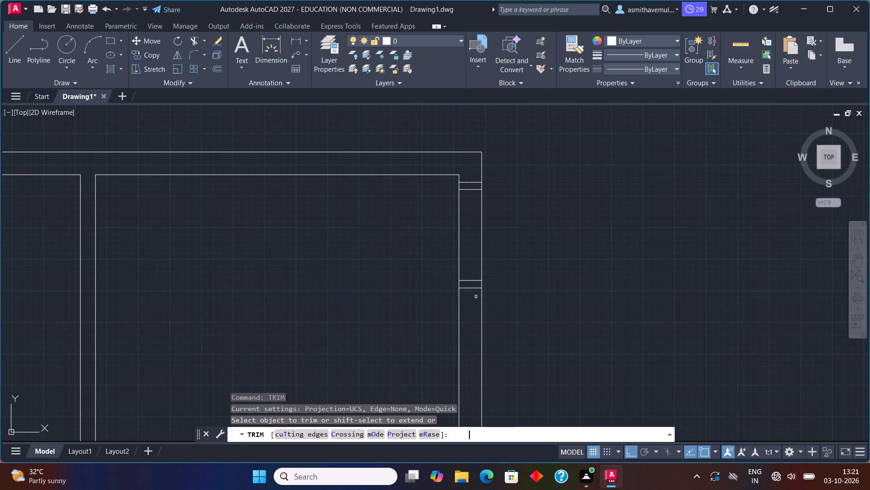
pyautogui.click(482, 254)
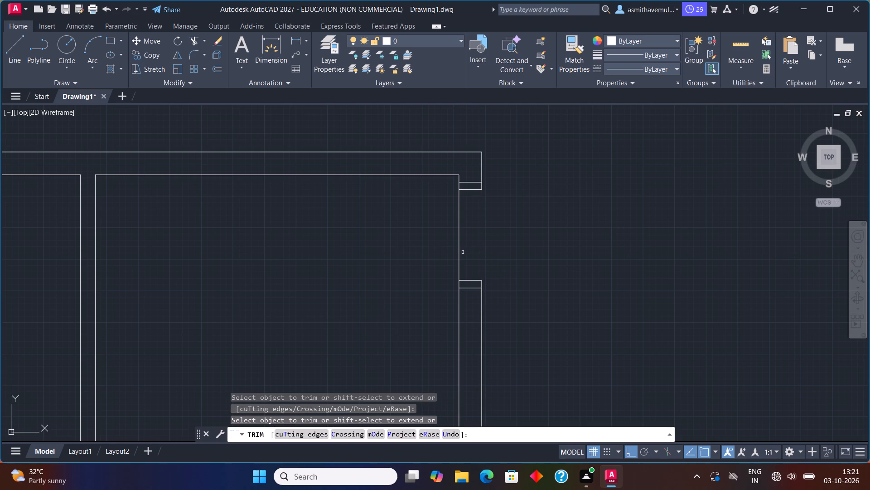
pyautogui.click(459, 257)
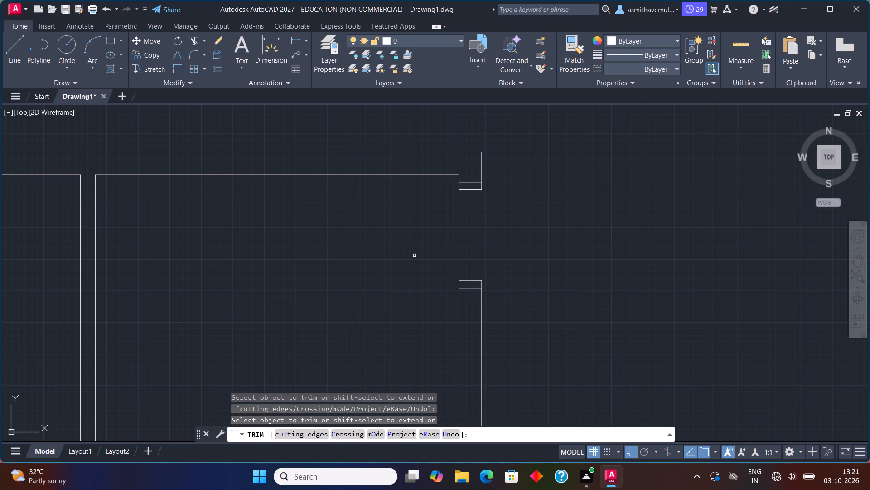
pyautogui.press('Escape')
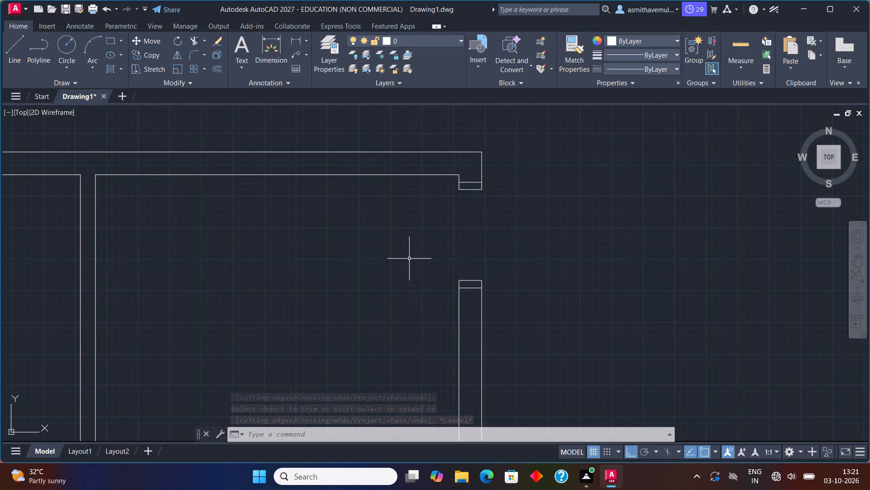
# Draw a 3' by 3" door leaf rectangle extending into the upper-right room from the upper jamb's inner bottom corner.
pyautogui.write('REC')
pyautogui.press('Return')
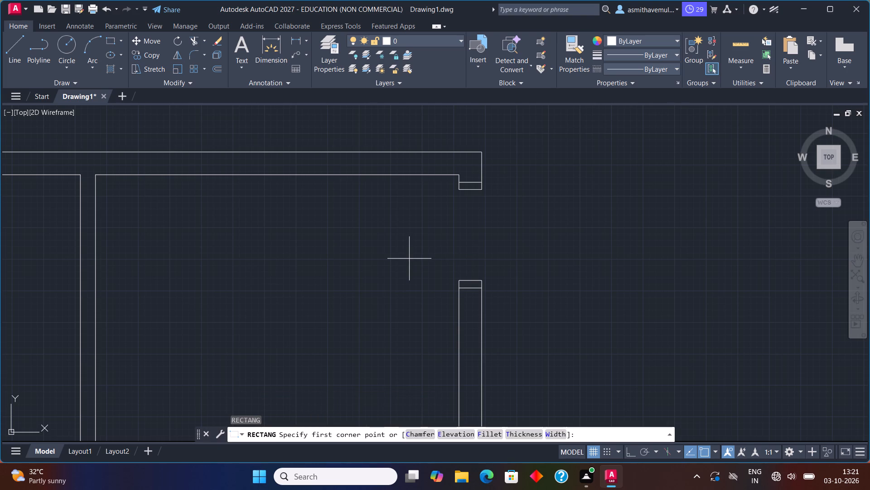
pyautogui.click(461, 190)
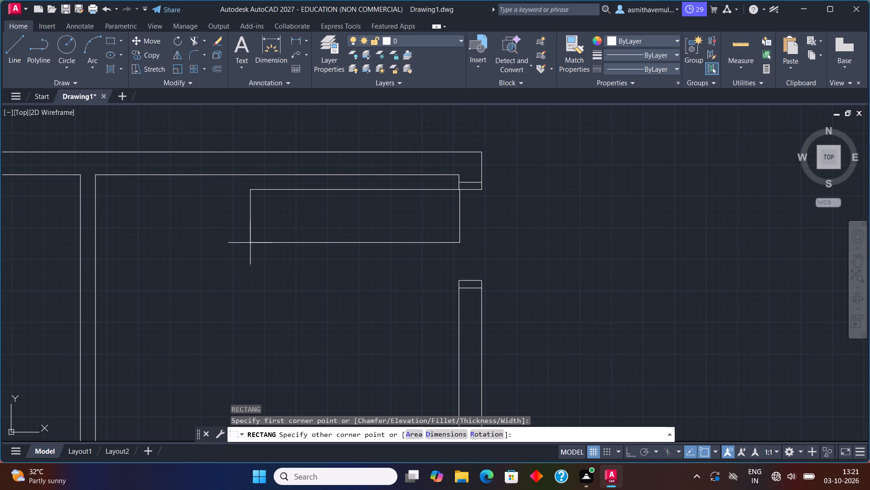
pyautogui.press('d')
pyautogui.press('Return')
pyautogui.write("3'")
pyautogui.press('Return')
pyautogui.press('3')
pyautogui.hotkey('shift', '"')
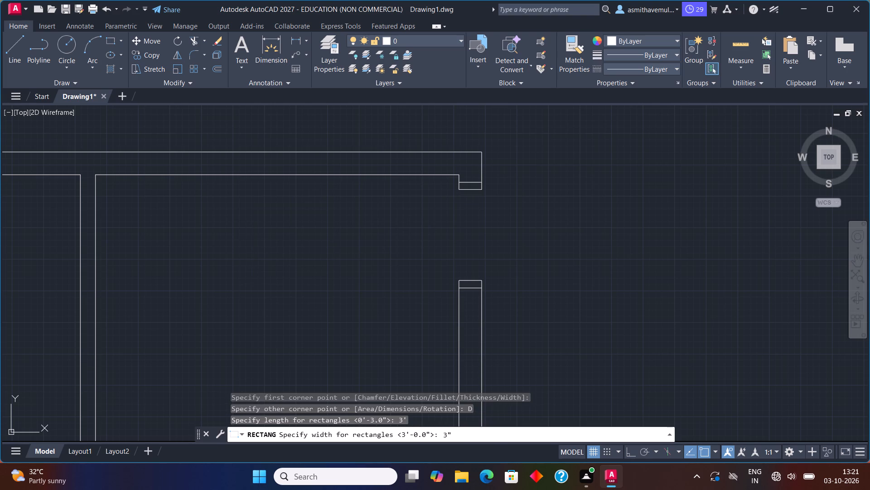
pyautogui.press('Return')
pyautogui.click(250, 243)
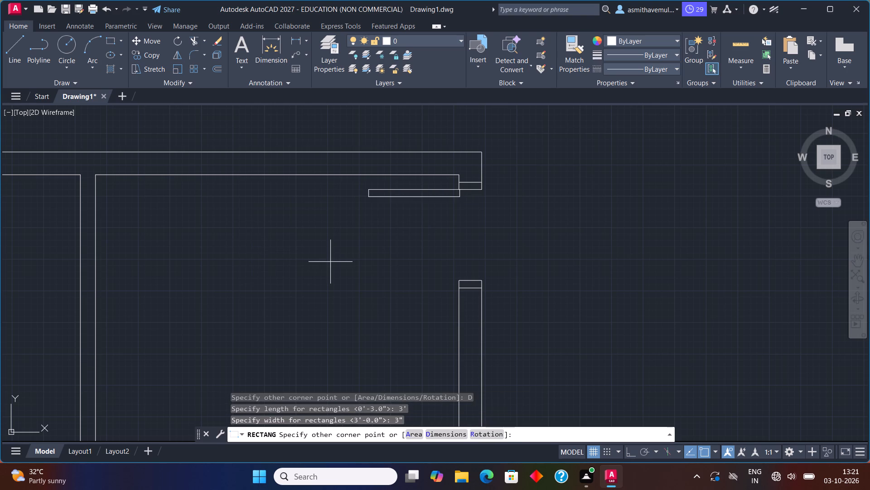
pyautogui.write('ARC')
pyautogui.press('Return')
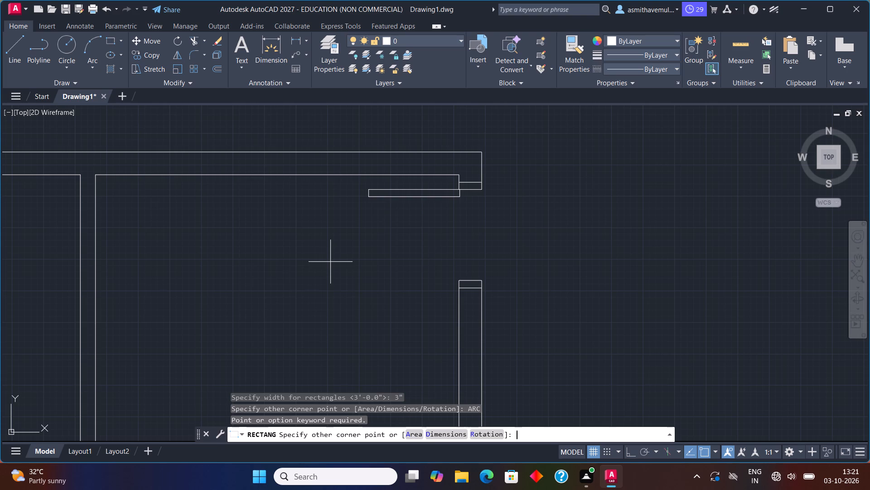
pyautogui.scroll(1, 367, 183)
pyautogui.click(382, 237)
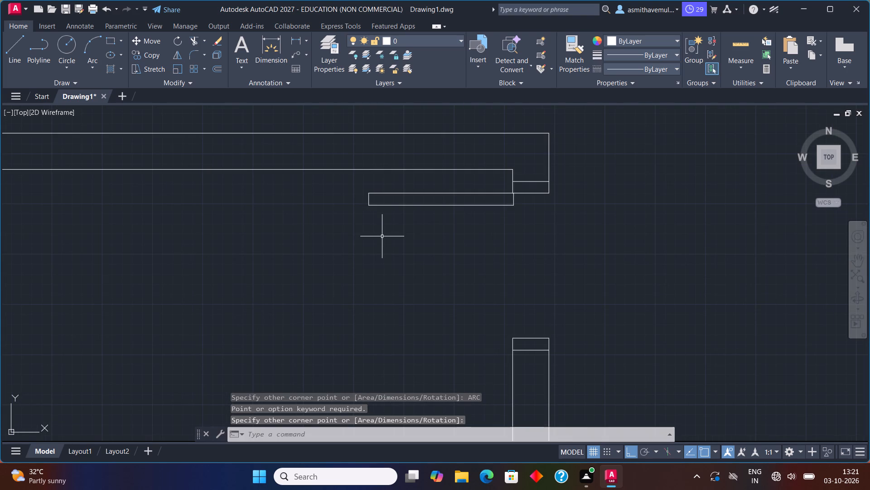
# Draw a three-point swing arc from the door leaf's free end to the lower jamb's inner top corner.
pyautogui.write('ARC')
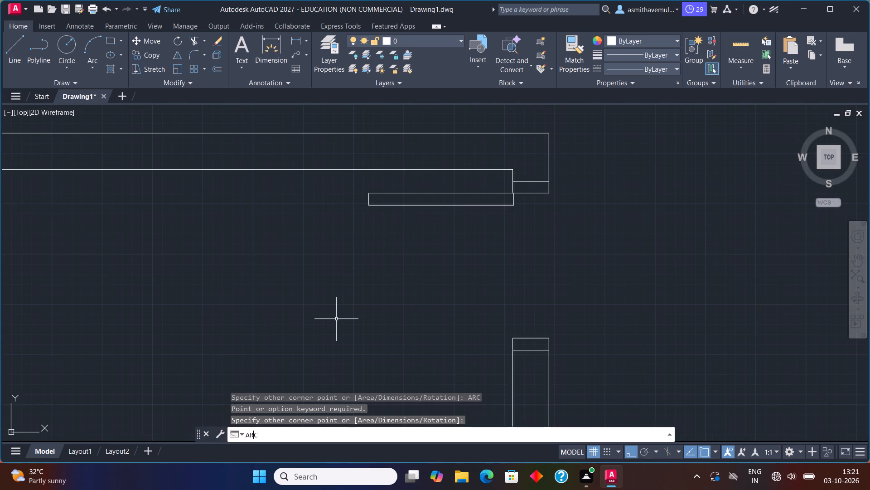
pyautogui.press('Return')
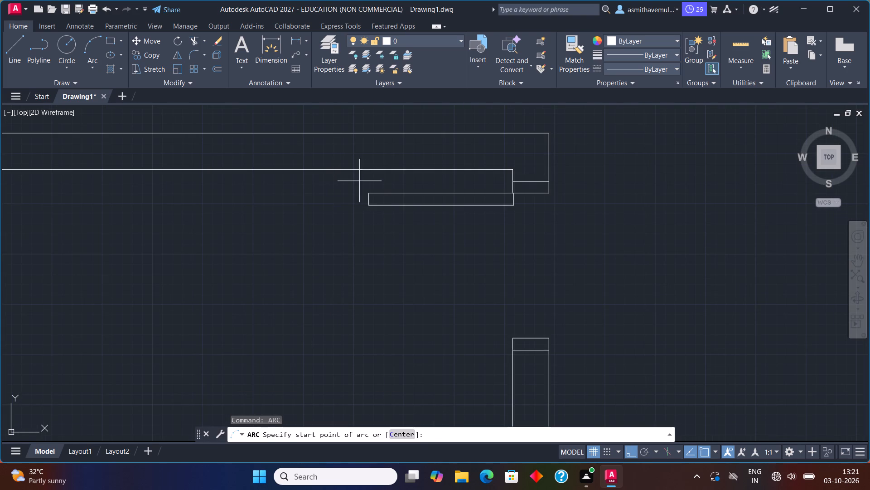
pyautogui.click(367, 191)
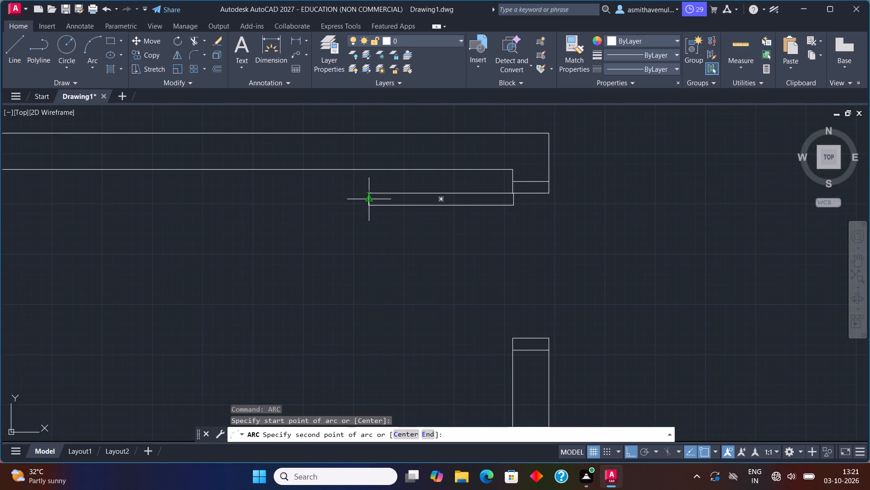
pyautogui.click(369, 206)
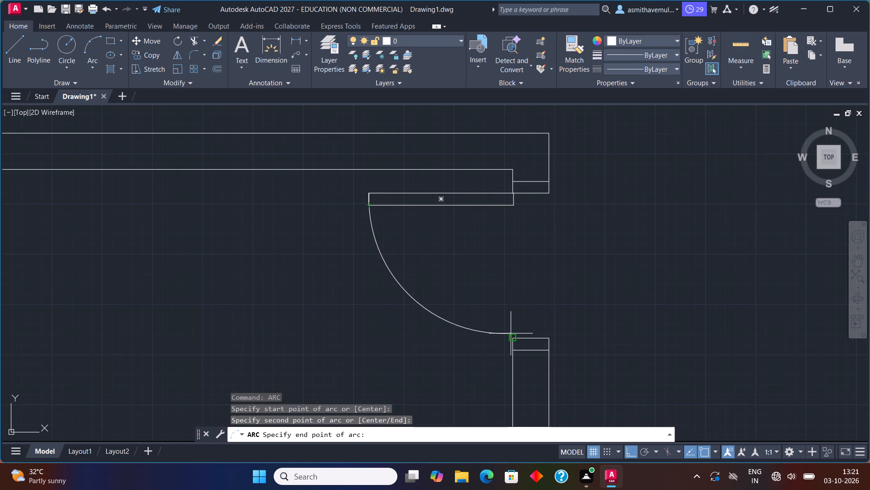
pyautogui.click(512, 339)
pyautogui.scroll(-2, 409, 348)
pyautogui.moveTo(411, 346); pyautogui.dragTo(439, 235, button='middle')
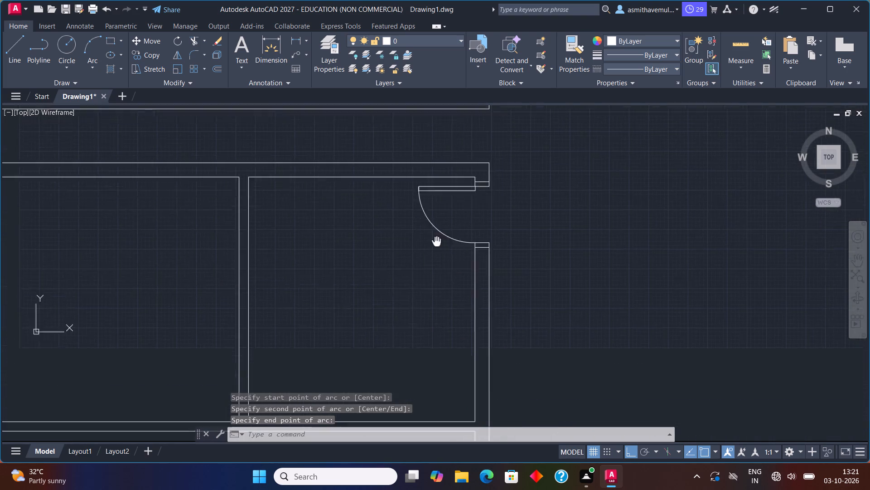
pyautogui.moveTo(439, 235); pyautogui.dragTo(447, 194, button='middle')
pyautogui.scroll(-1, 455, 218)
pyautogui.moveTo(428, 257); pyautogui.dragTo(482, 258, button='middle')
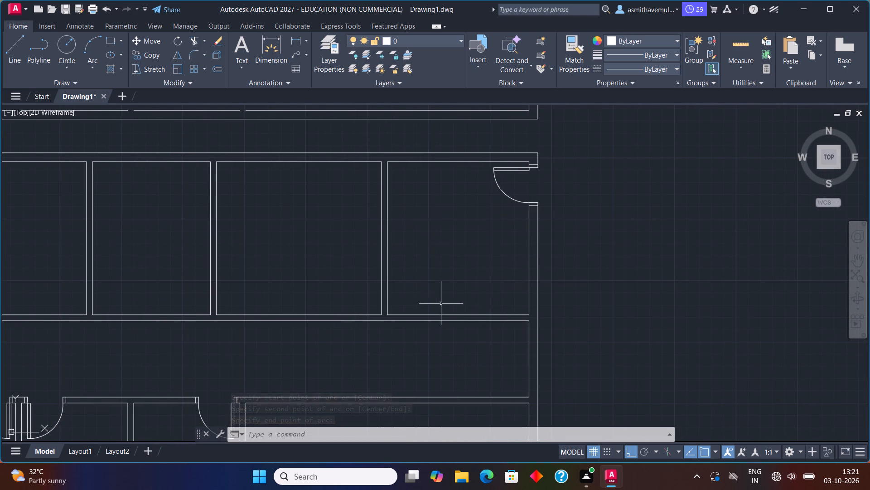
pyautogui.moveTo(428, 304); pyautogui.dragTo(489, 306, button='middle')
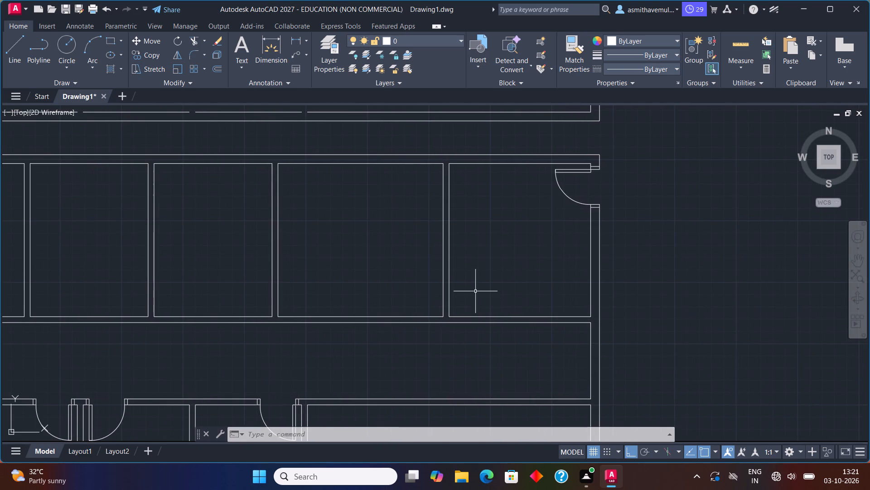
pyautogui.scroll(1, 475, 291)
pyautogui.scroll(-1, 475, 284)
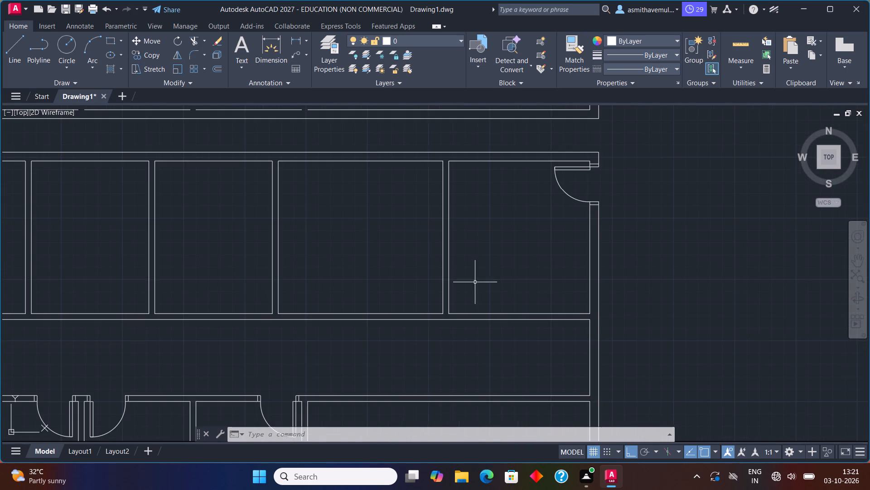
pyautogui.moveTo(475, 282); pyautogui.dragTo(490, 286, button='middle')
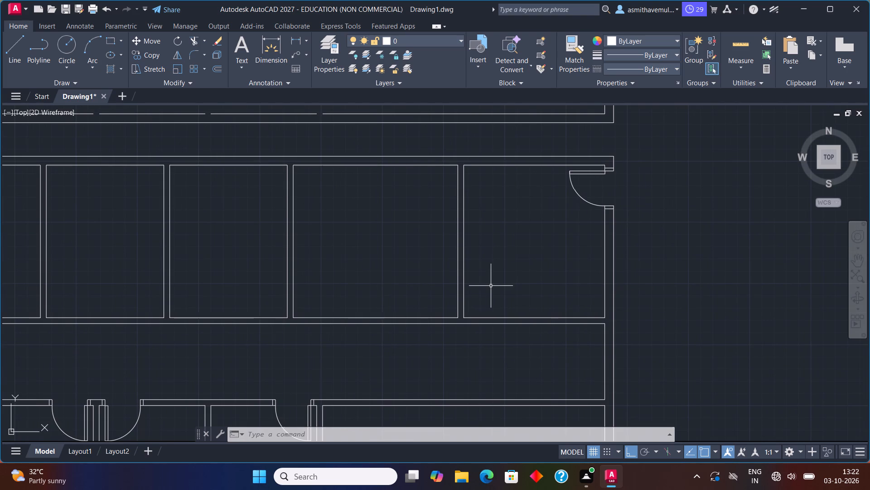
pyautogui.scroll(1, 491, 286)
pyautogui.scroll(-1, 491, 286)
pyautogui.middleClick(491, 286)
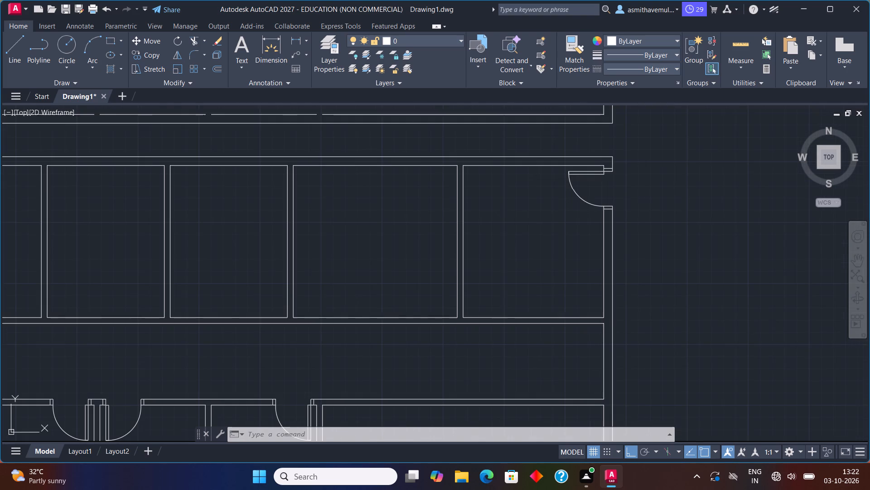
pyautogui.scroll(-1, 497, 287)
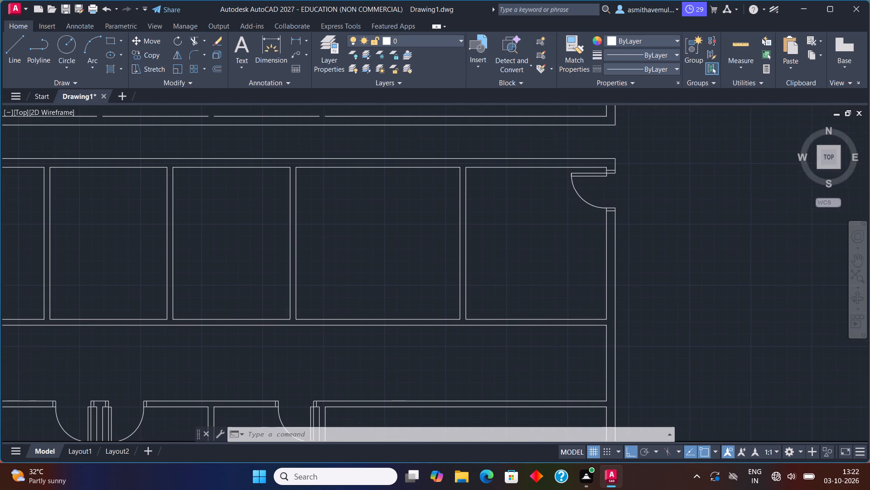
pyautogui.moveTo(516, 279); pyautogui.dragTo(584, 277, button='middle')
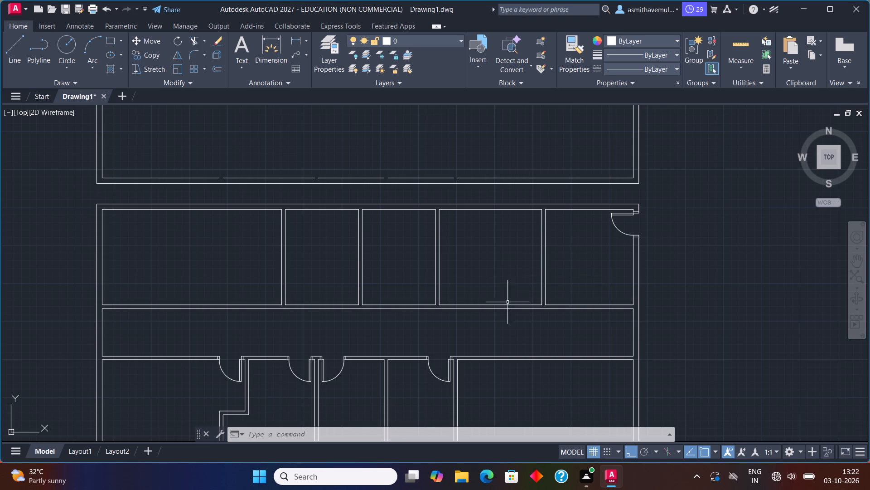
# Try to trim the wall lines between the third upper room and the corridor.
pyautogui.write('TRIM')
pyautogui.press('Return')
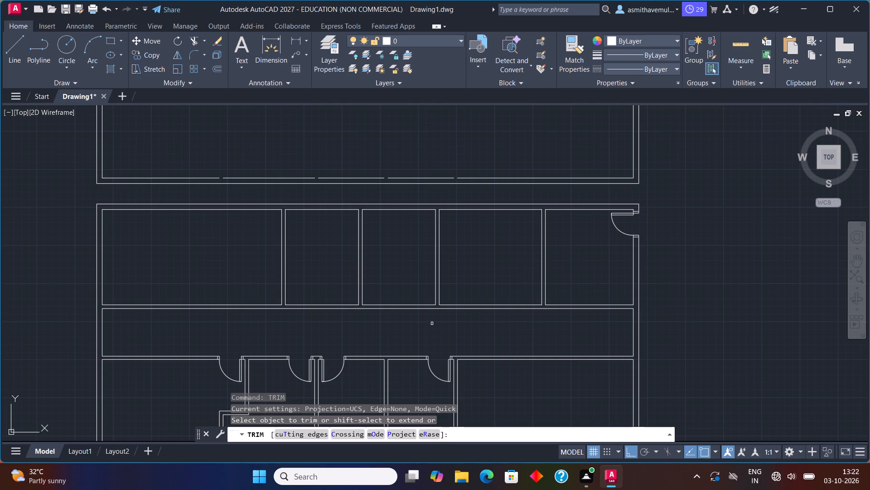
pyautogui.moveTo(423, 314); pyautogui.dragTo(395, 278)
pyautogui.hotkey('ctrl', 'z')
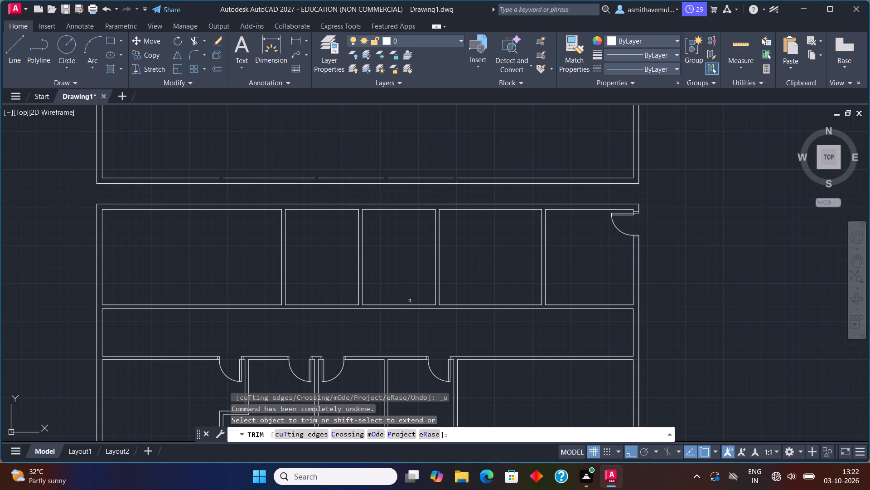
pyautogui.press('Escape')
# Extend the left line of the partition between the third and fourth upper rooms down to the corridor-side wall line.
pyautogui.scroll(1, 449, 302)
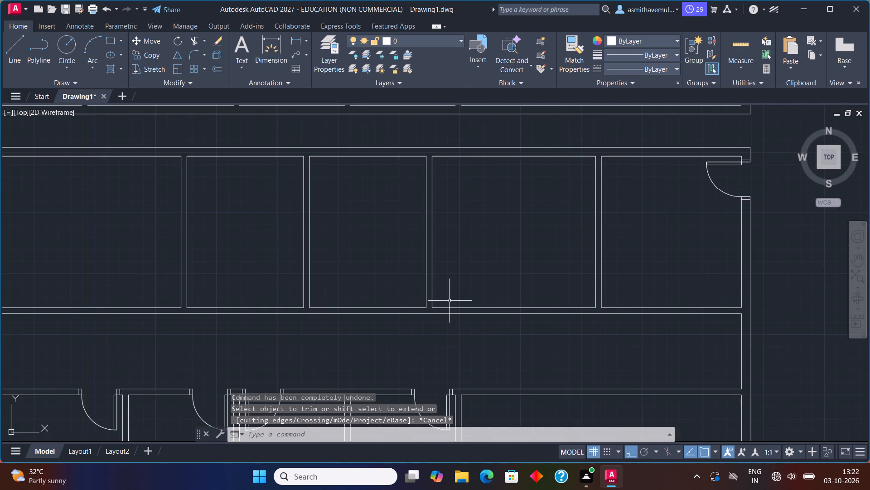
pyautogui.moveTo(449, 299); pyautogui.dragTo(463, 277, button='middle')
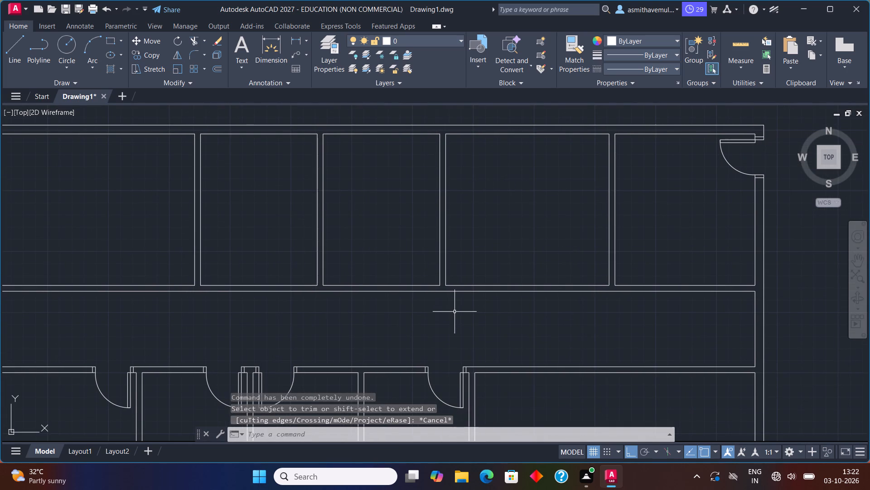
pyautogui.write('EXTEND')
pyautogui.press('Return')
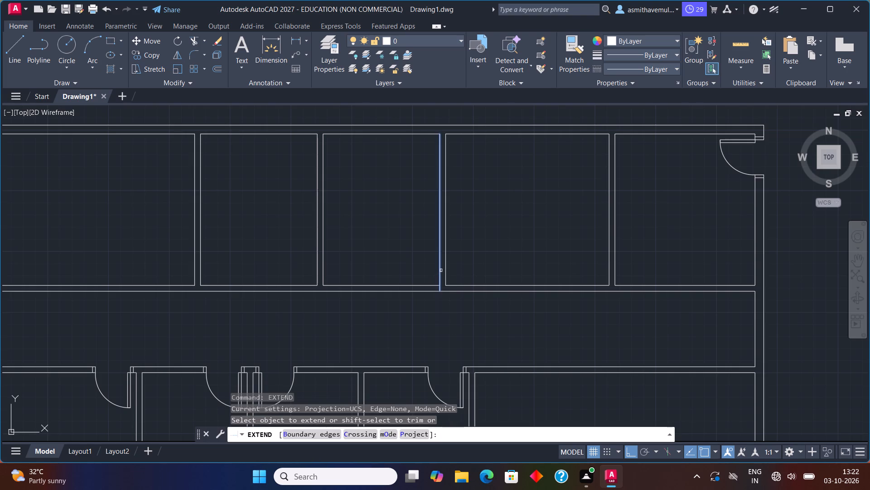
pyautogui.click(441, 271)
pyautogui.press('Escape')
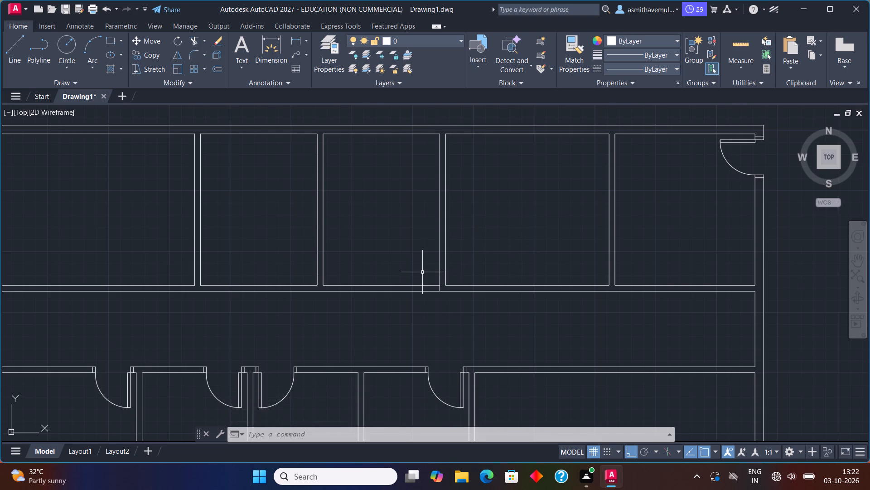
# Trim the third upper room's bottom wall line and the corridor-side wall line left of the extended partition line.
pyautogui.write('TRIM')
pyautogui.press('Return')
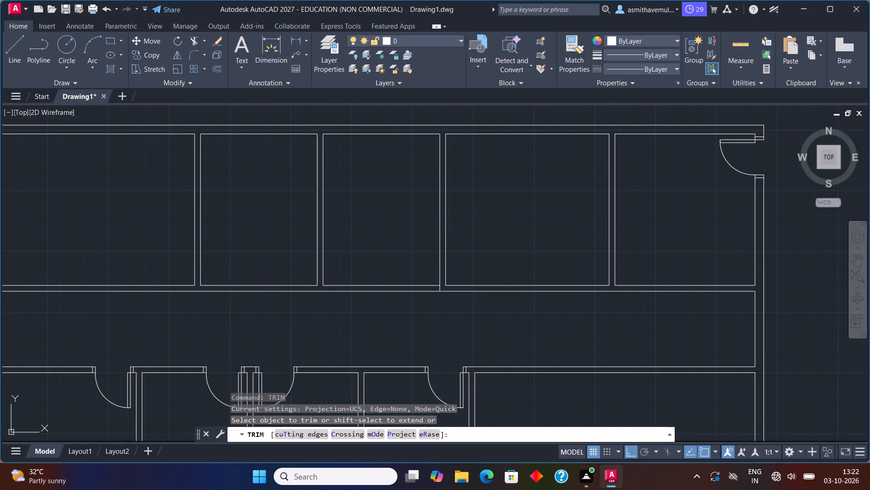
pyautogui.moveTo(404, 328); pyautogui.dragTo(385, 270)
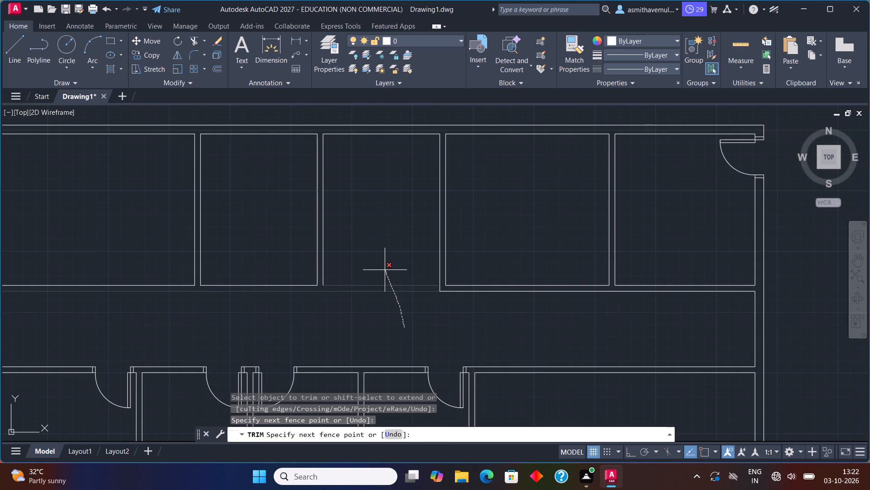
pyautogui.moveTo(385, 270); pyautogui.dragTo(384, 269)
pyautogui.moveTo(384, 269); pyautogui.dragTo(384, 267)
pyautogui.press('Escape')
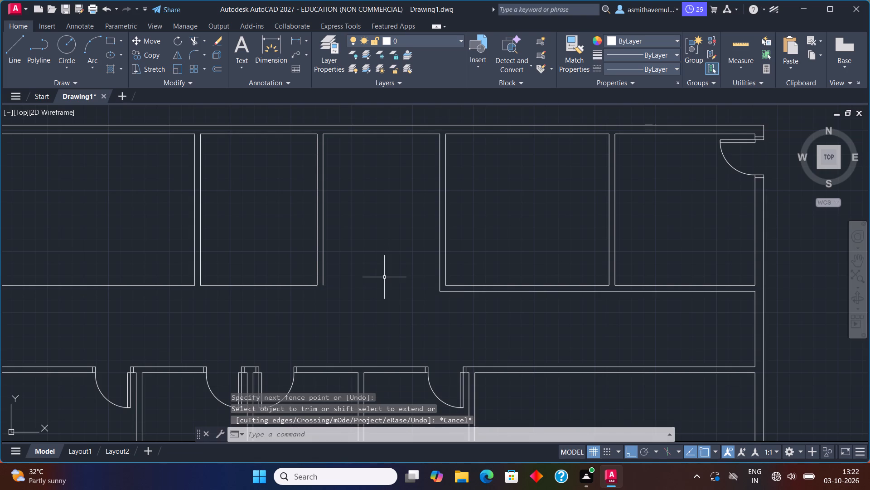
# Offset the inner top wall lines of the second, third and fourth upper rooms 11' down into the rooms.
pyautogui.press('o')
pyautogui.press('Return')
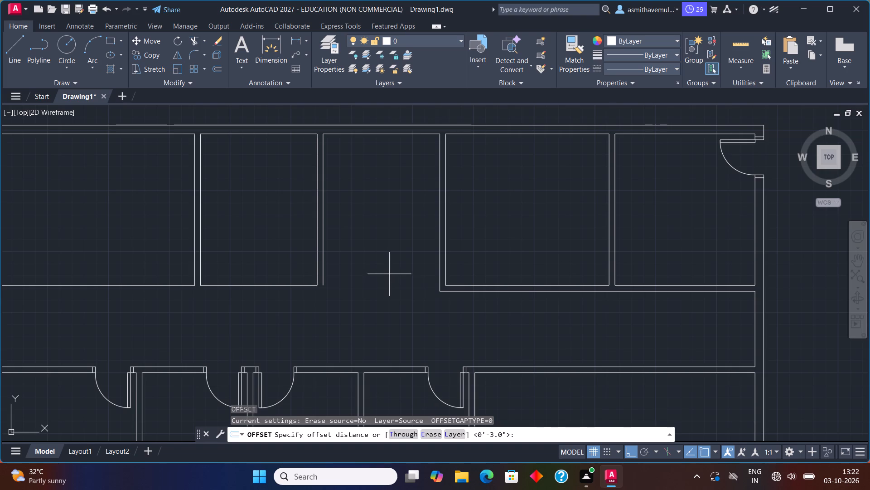
pyautogui.write("11'")
pyautogui.press('Return')
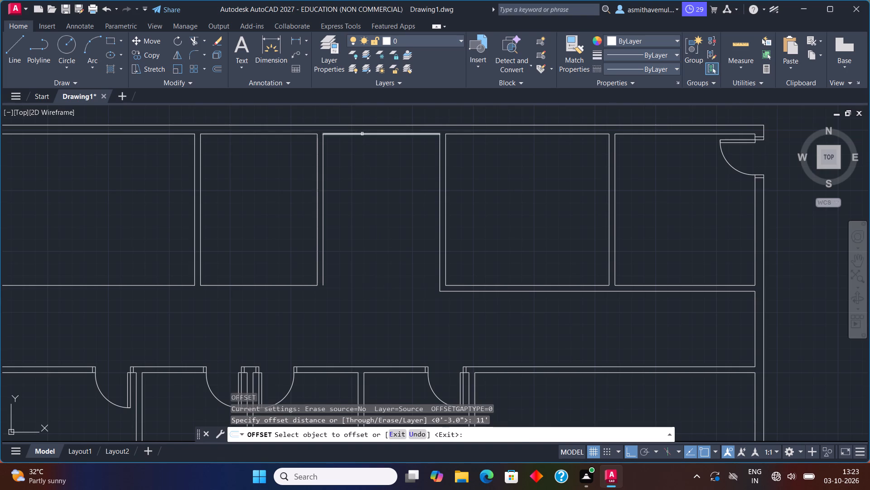
pyautogui.click(362, 133)
pyautogui.click(378, 192)
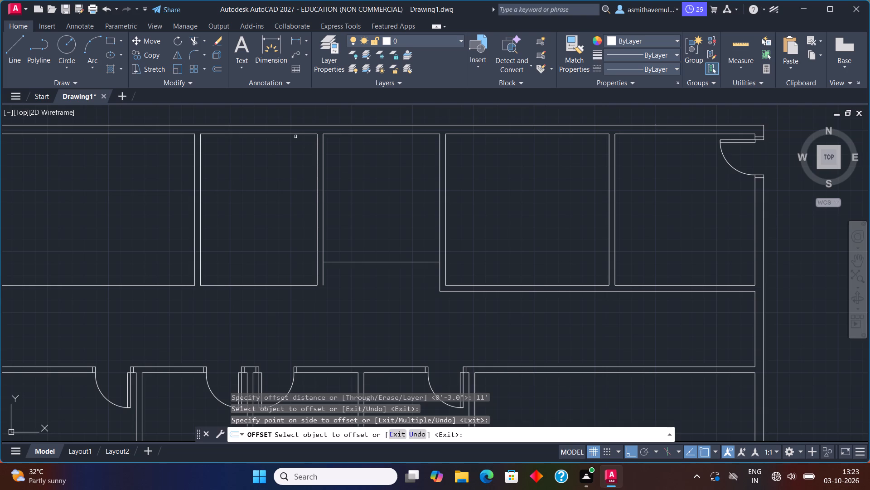
pyautogui.click(294, 134)
pyautogui.click(292, 251)
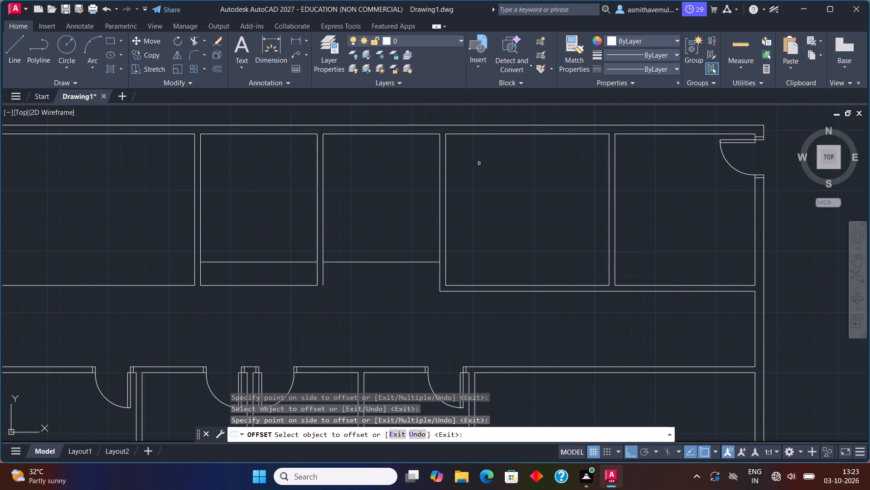
pyautogui.click(496, 133)
pyautogui.click(520, 185)
# Offset the first upper room's inner top wall line 11' down into the room.
pyautogui.moveTo(572, 255); pyautogui.dragTo(590, 231, button='middle')
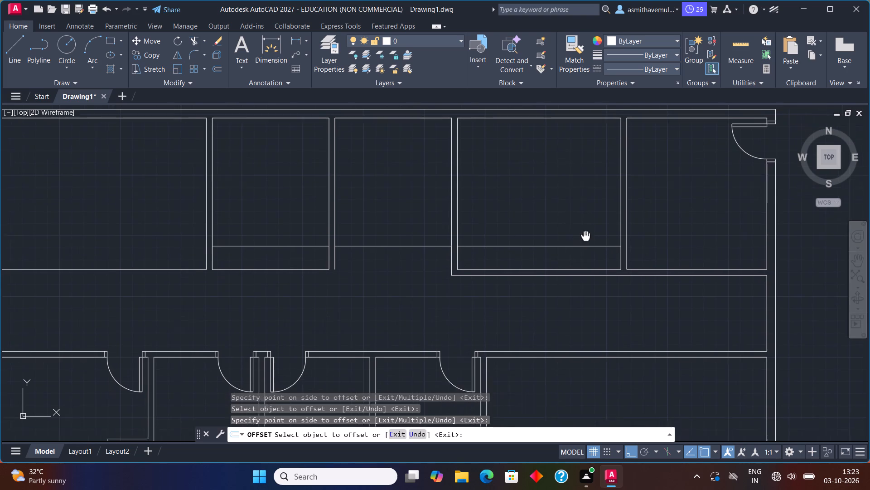
pyautogui.moveTo(590, 231); pyautogui.dragTo(591, 227, button='middle')
pyautogui.moveTo(570, 245); pyautogui.dragTo(673, 261, button='middle')
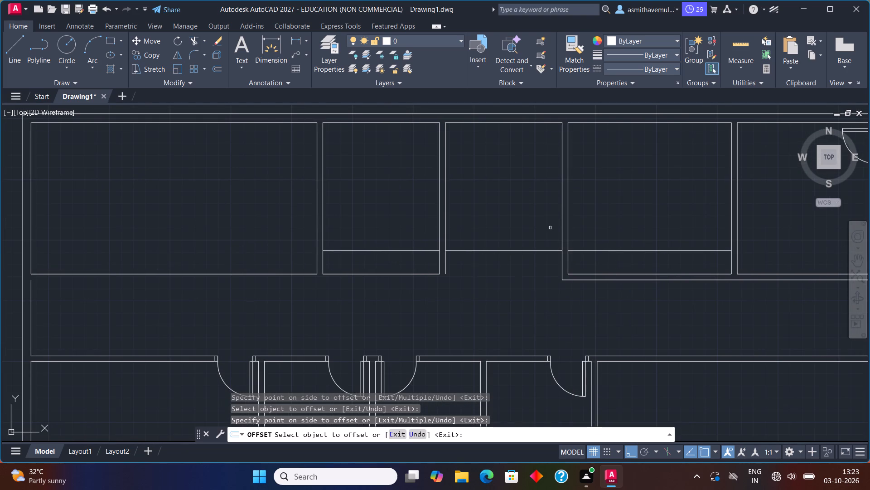
pyautogui.moveTo(507, 229); pyautogui.dragTo(507, 228, button='middle')
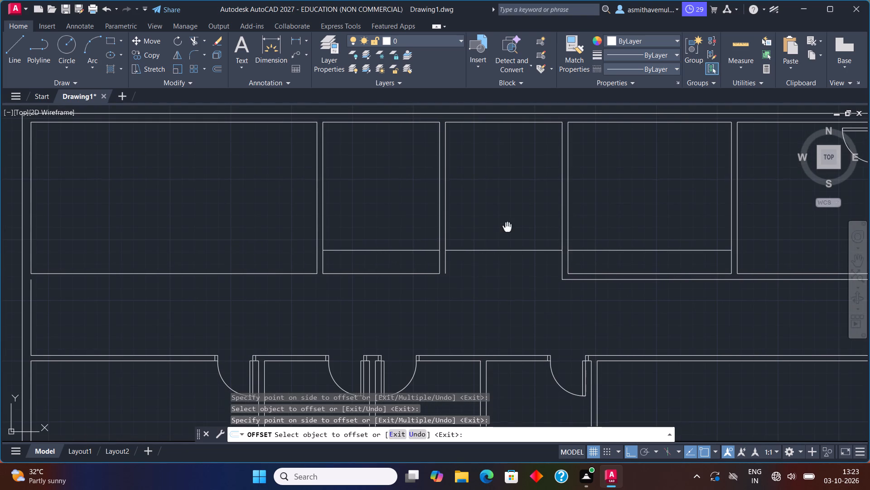
pyautogui.moveTo(507, 228); pyautogui.dragTo(604, 208, button='middle')
pyautogui.moveTo(316, 186); pyautogui.dragTo(317, 206, button='middle')
pyautogui.scroll(1, 317, 206)
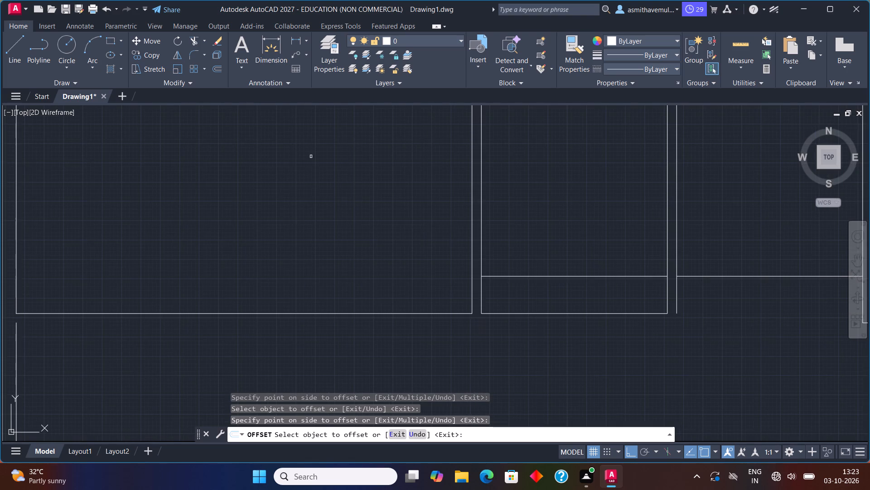
pyautogui.scroll(-1, 311, 154)
pyautogui.moveTo(311, 154); pyautogui.dragTo(306, 244, button='middle')
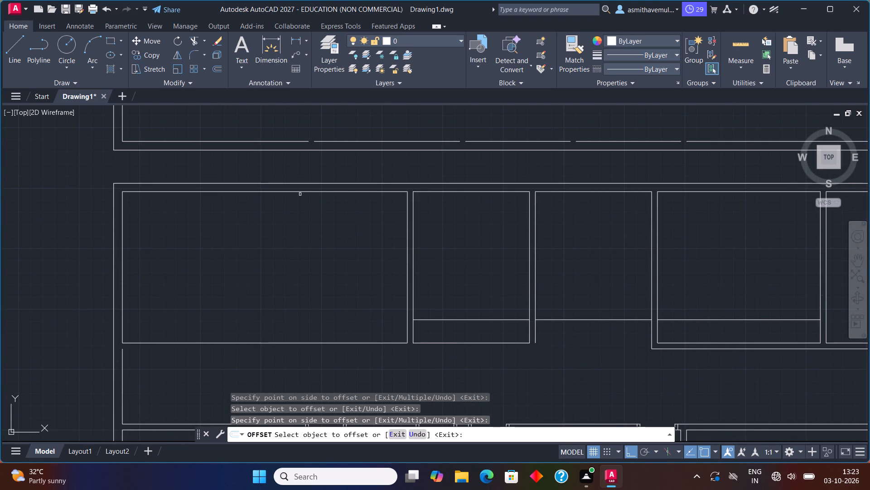
pyautogui.click(300, 193)
pyautogui.click(312, 238)
pyautogui.press('Escape')
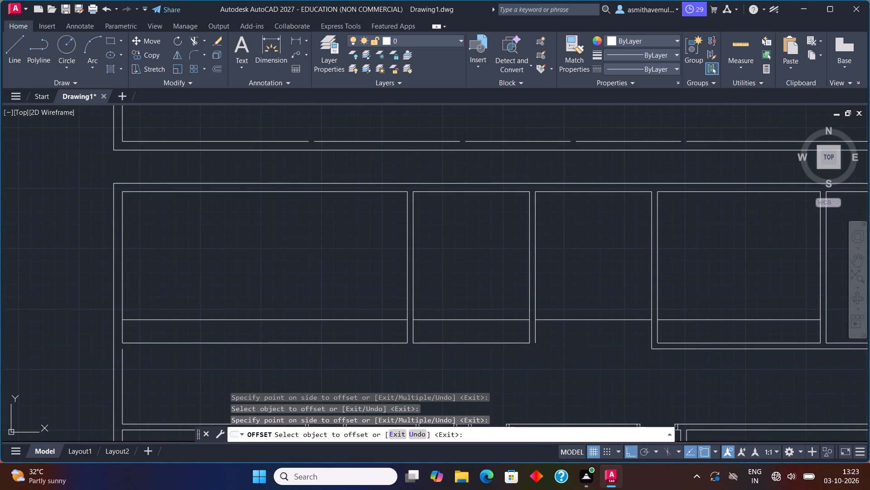
# Offset the new lower wall lines of the first and second upper rooms 6" toward the corridor.
pyautogui.press('o')
pyautogui.press('Return')
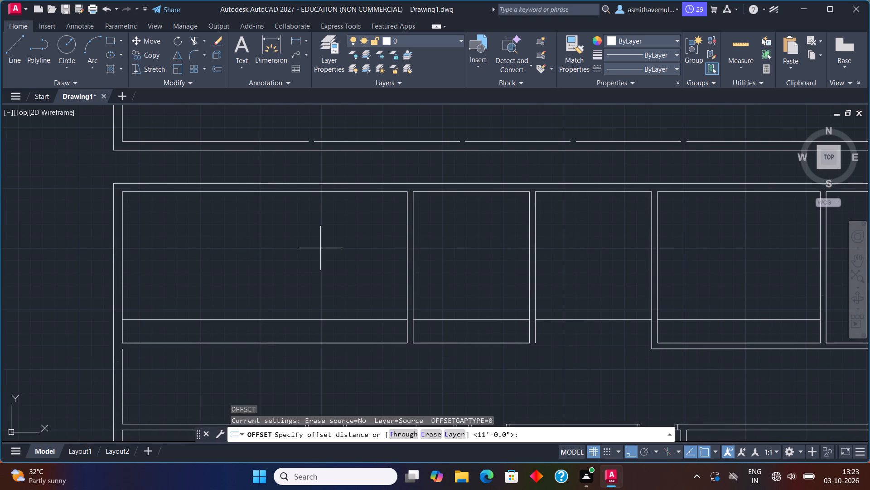
pyautogui.press('6')
pyautogui.hotkey('shift', '"')
pyautogui.press('Return')
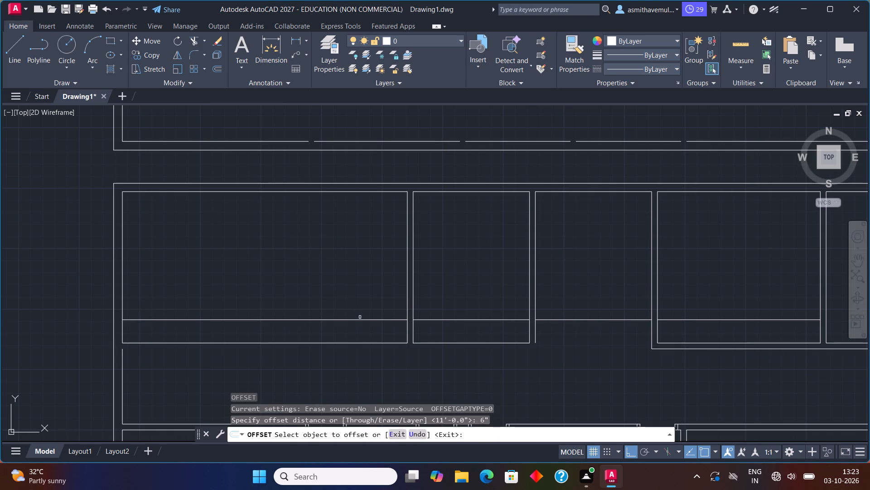
pyautogui.click(361, 320)
pyautogui.click(367, 334)
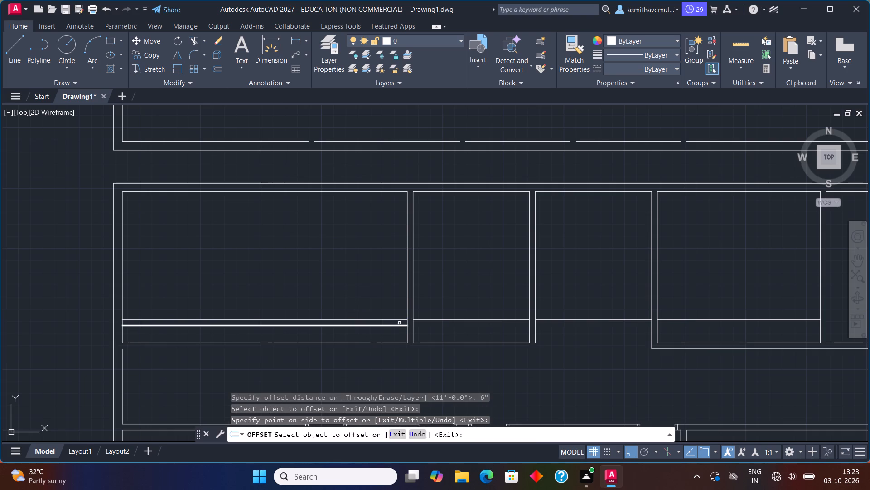
pyautogui.moveTo(424, 321); pyautogui.dragTo(431, 329)
pyautogui.click(431, 329)
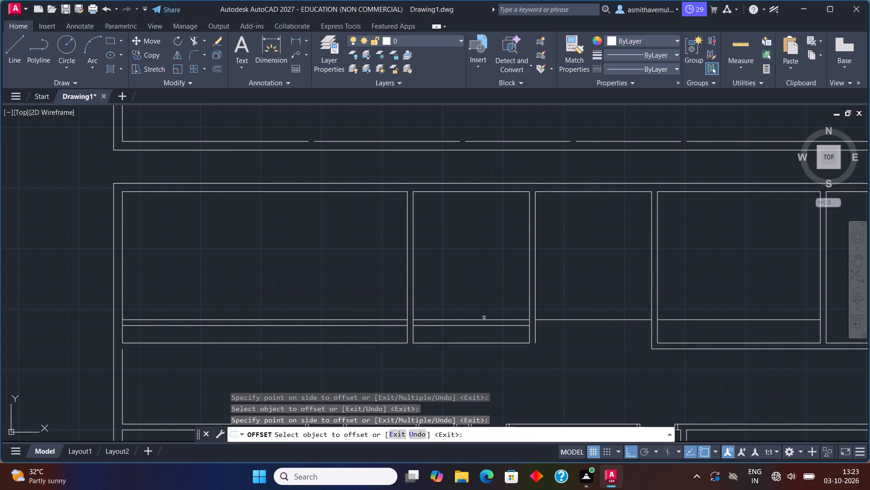
# Offset the new lower wall lines of the third and fourth upper rooms 6" toward the corridor.
pyautogui.click(628, 322)
pyautogui.moveTo(628, 320); pyautogui.dragTo(631, 328)
pyautogui.click(642, 356)
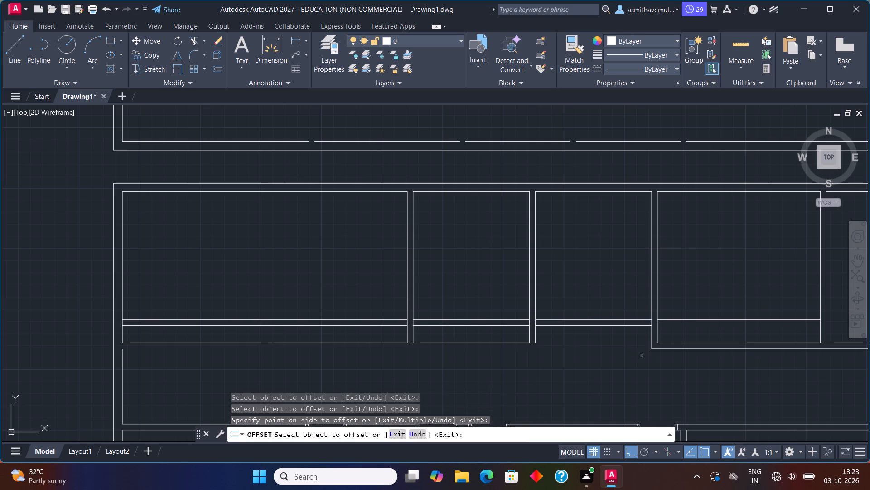
pyautogui.click(682, 322)
pyautogui.click(683, 320)
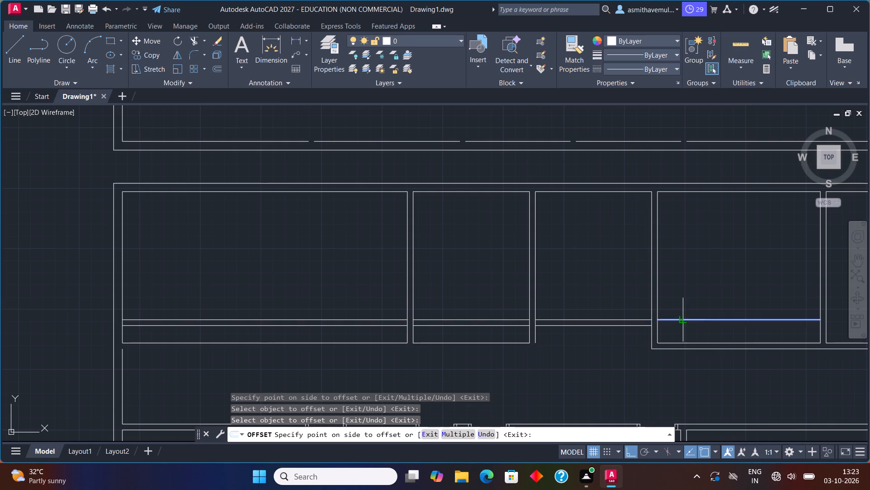
pyautogui.click(686, 326)
pyautogui.scroll(-1, 687, 326)
pyautogui.moveTo(687, 325); pyautogui.dragTo(572, 299, button='middle')
pyautogui.scroll(1, 587, 303)
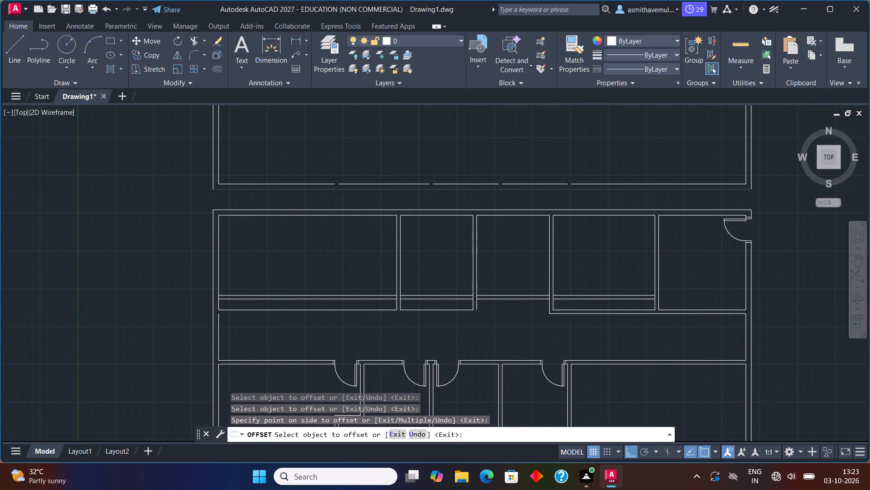
pyautogui.press('Escape')
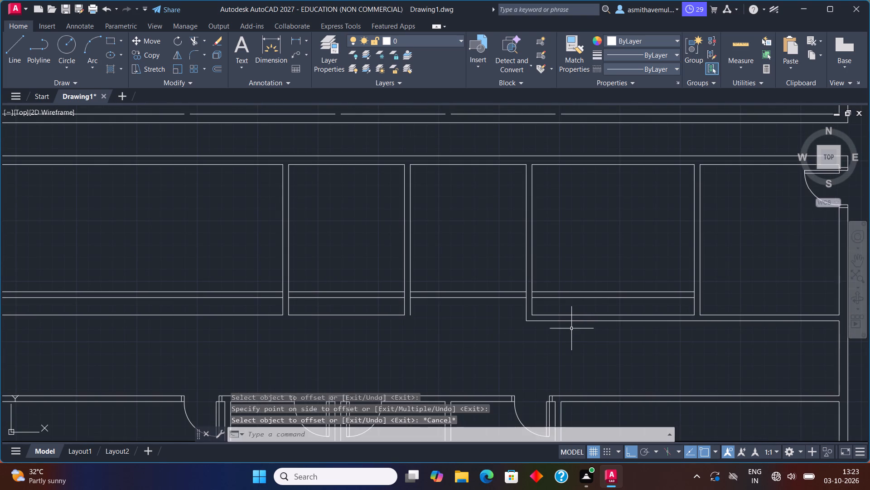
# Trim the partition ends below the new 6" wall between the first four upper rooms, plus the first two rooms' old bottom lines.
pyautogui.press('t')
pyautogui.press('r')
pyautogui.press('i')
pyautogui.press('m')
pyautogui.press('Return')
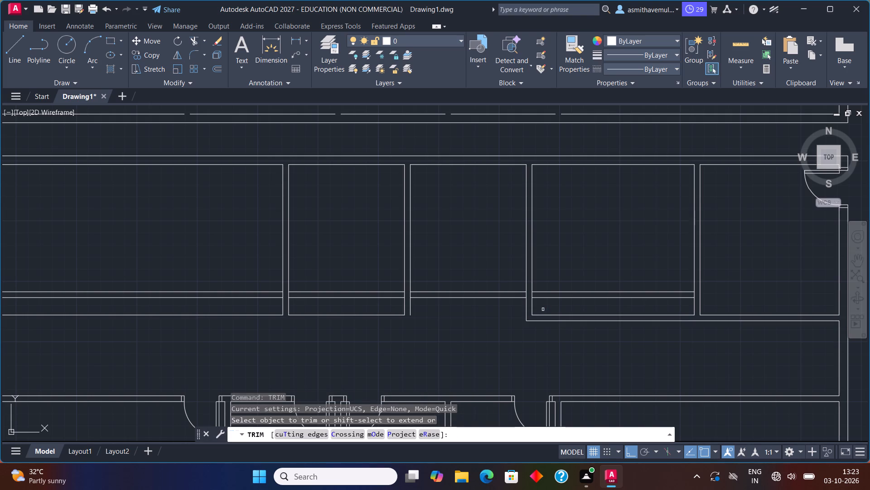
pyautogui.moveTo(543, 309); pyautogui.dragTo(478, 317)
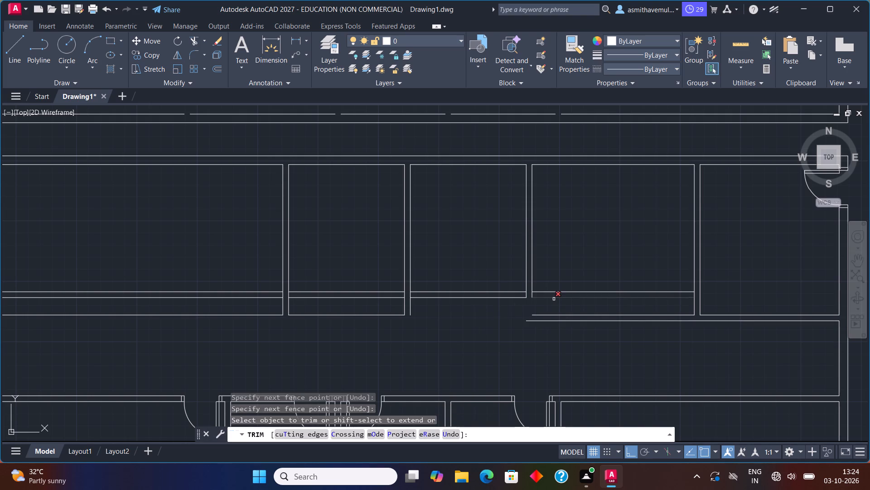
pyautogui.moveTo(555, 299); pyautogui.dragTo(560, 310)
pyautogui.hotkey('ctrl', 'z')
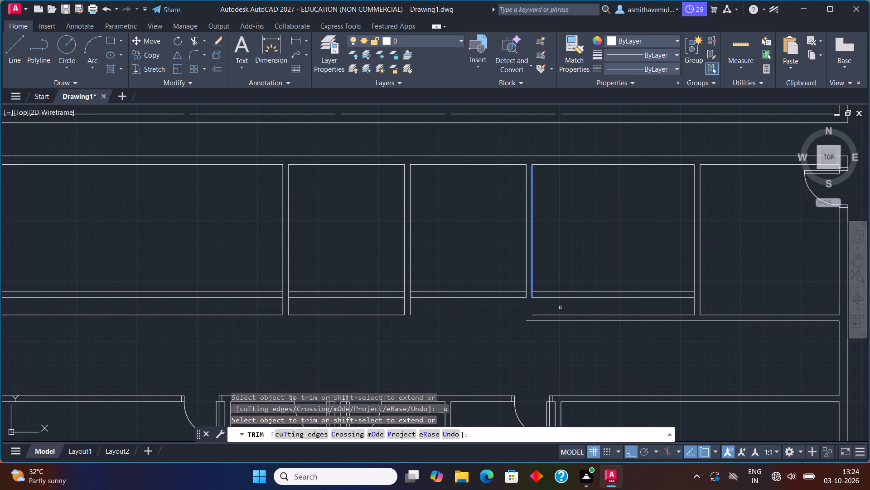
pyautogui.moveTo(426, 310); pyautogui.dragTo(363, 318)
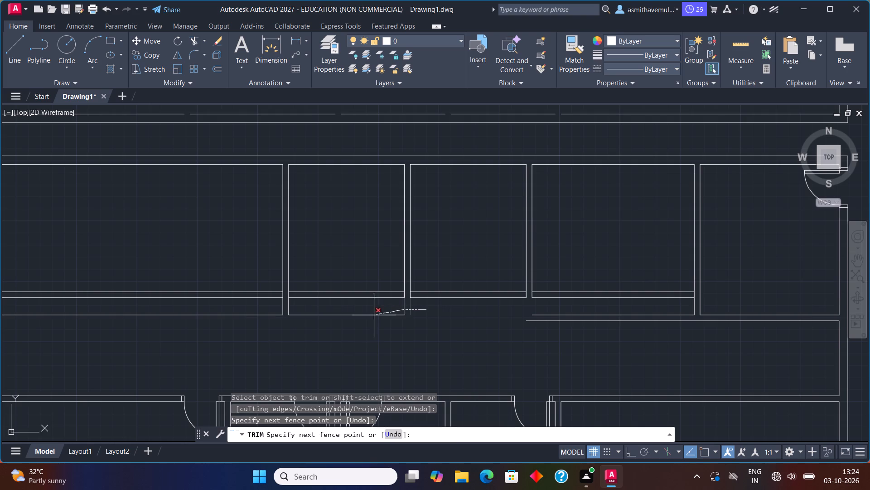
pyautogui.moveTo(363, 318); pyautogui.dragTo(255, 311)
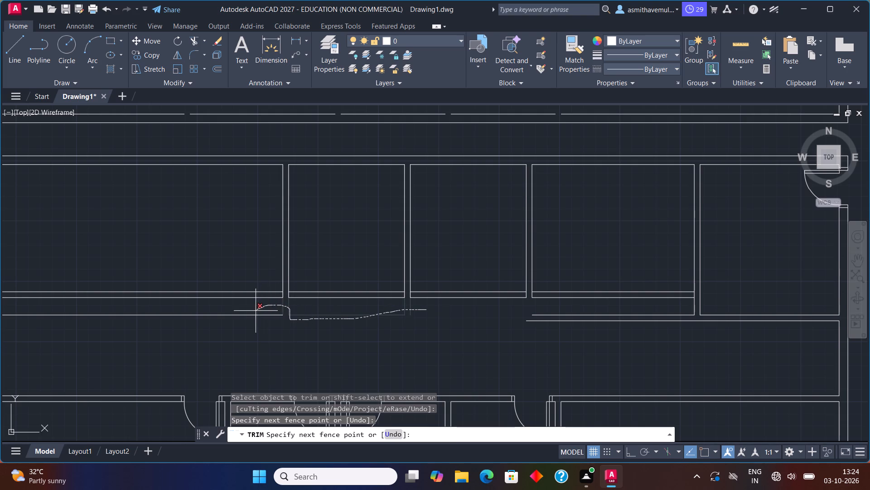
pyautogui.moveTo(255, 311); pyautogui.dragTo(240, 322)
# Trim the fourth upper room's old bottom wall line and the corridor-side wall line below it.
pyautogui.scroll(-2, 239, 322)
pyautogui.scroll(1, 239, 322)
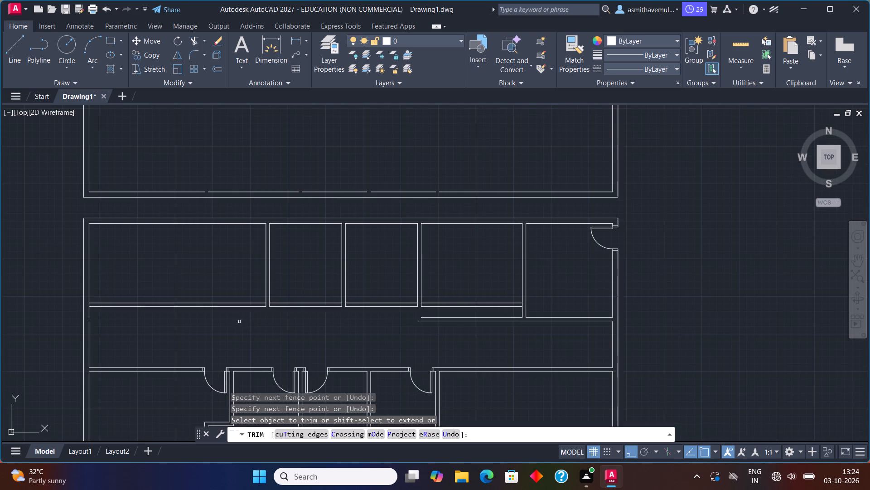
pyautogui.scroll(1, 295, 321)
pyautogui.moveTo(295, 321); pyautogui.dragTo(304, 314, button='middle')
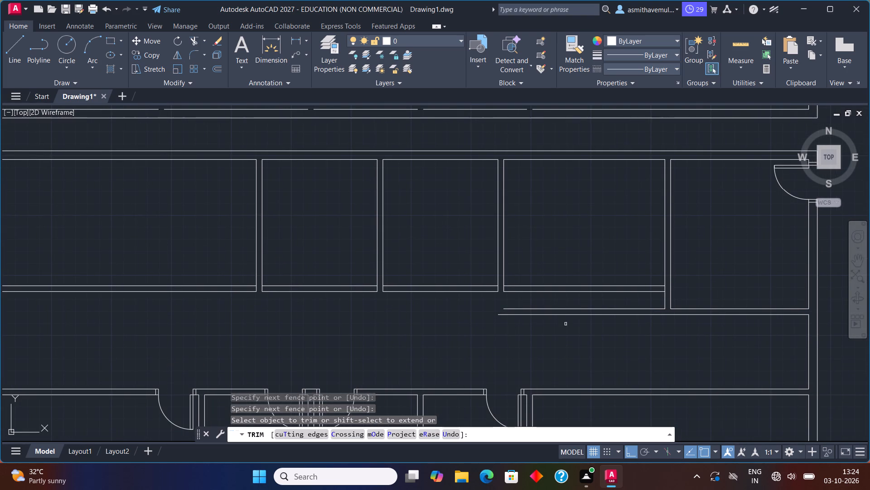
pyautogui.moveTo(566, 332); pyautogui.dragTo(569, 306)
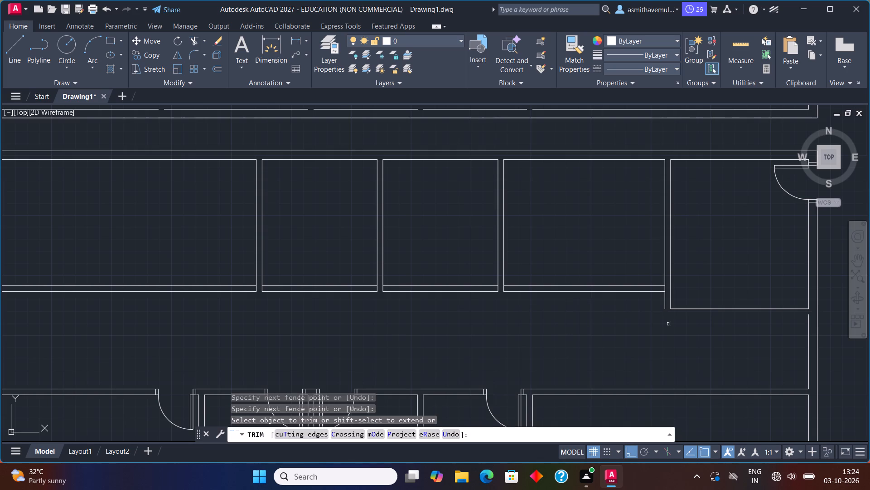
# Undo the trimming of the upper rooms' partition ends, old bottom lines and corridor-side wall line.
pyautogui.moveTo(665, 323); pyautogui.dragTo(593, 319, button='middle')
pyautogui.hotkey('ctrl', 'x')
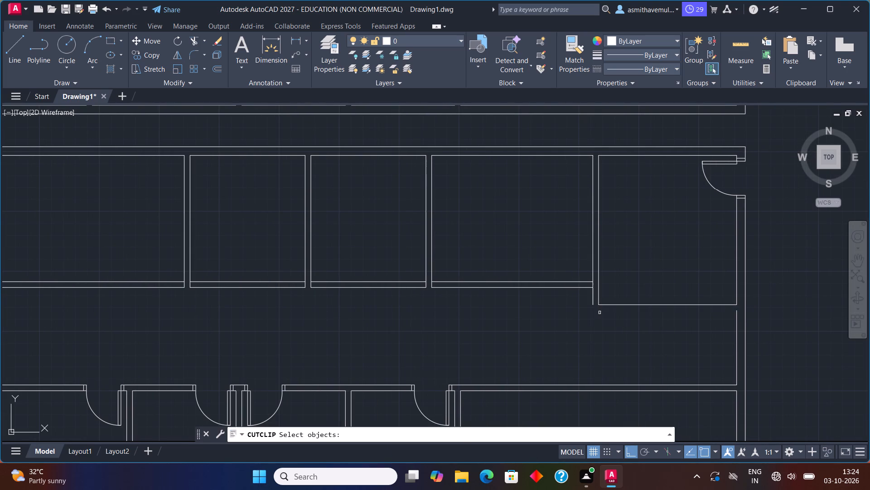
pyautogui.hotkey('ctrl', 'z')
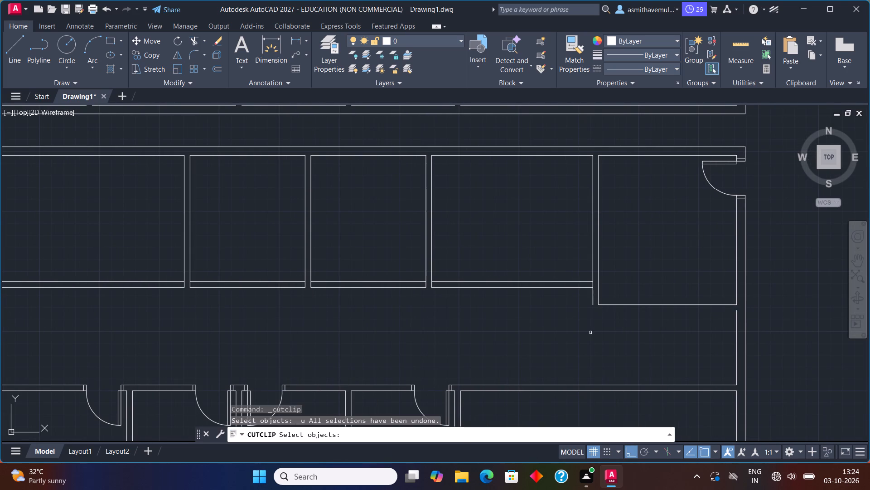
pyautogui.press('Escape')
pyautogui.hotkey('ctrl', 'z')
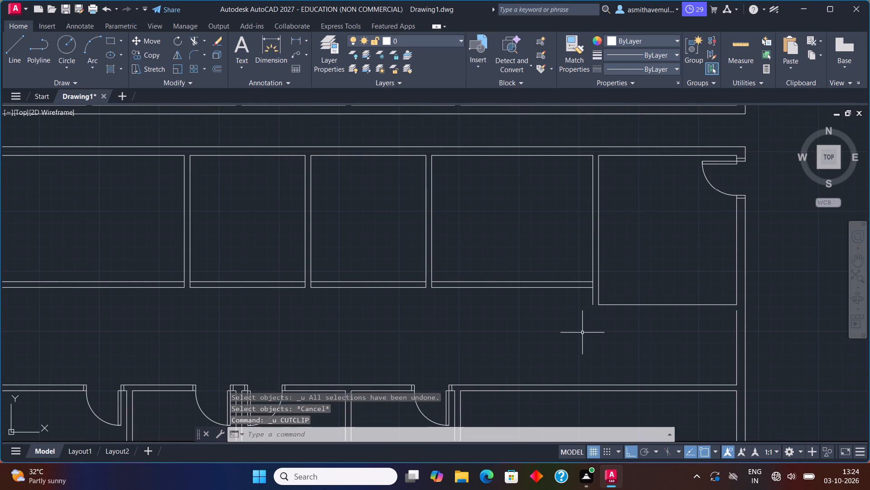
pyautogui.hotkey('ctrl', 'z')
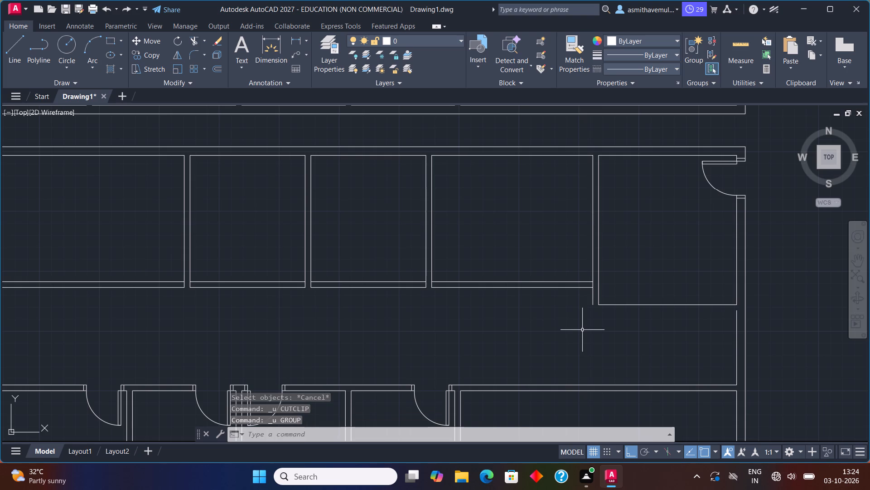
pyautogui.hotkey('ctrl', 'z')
# Extend the left outer wall's inner line up past the corridor gap and the fourth-fifth room partition line down to the corridor-side wall line.
pyautogui.scroll(-2, 585, 333)
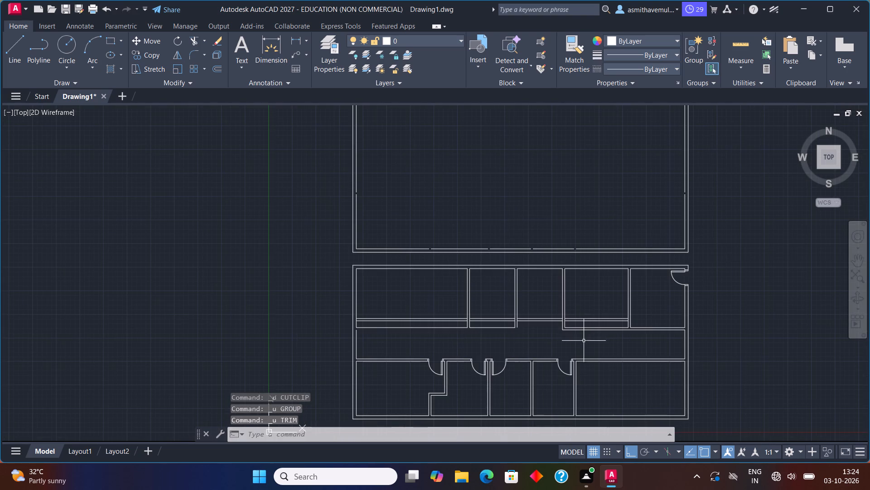
pyautogui.scroll(1, 584, 341)
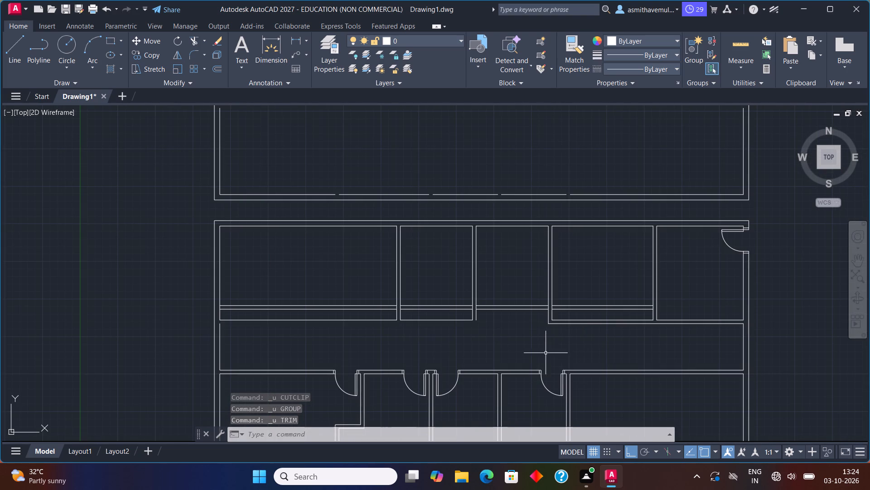
pyautogui.press('t')
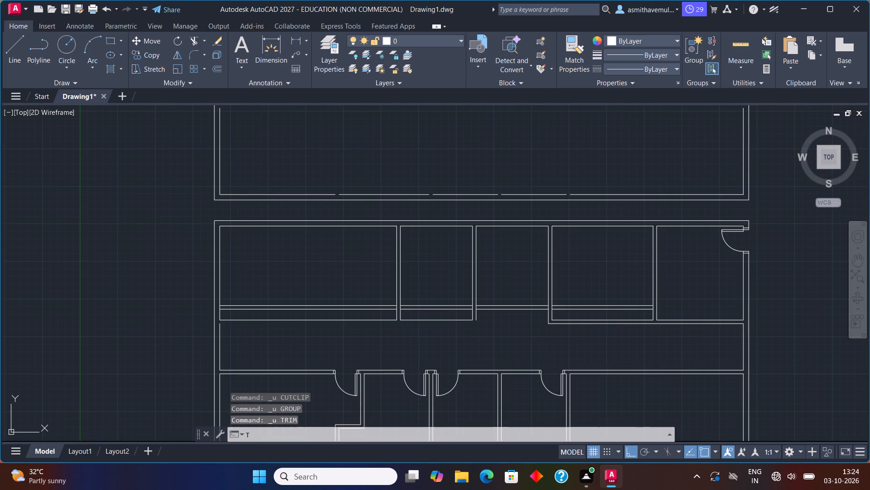
pyautogui.press('BackSpace')
pyautogui.write('EXTEN')
pyautogui.press('Return')
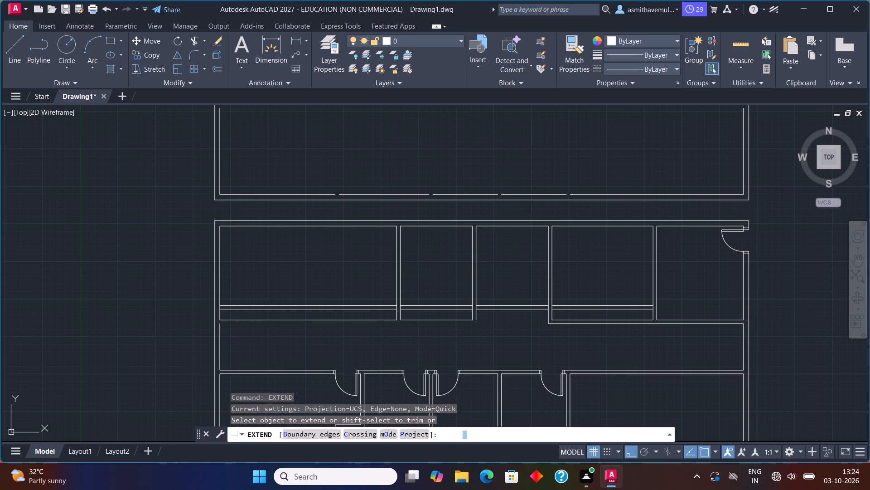
pyautogui.scroll(1, 203, 296)
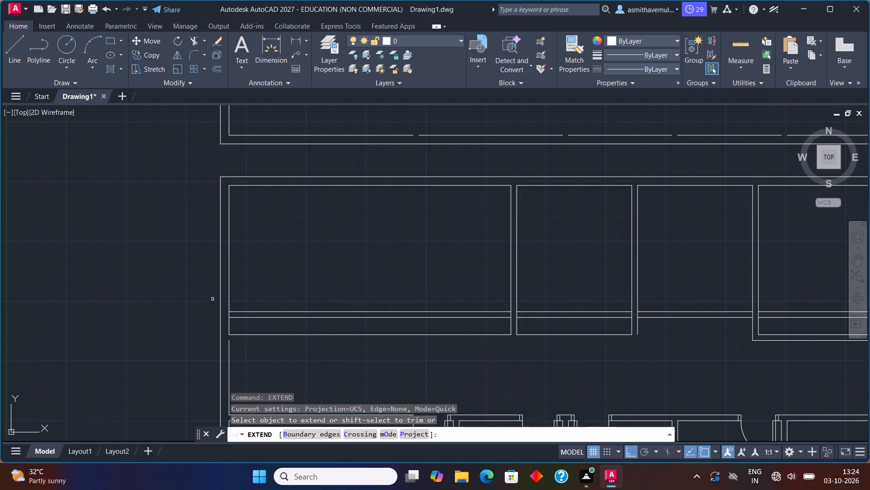
pyautogui.click(228, 329)
pyautogui.scroll(-2, 389, 295)
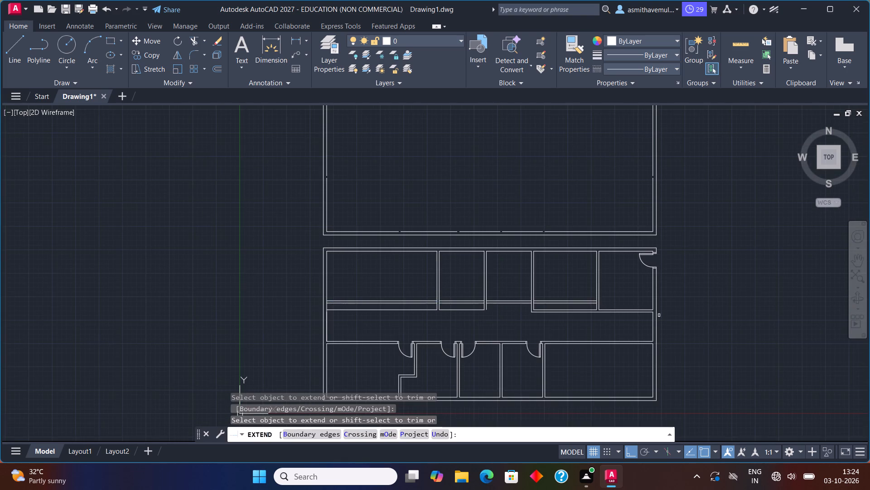
pyautogui.moveTo(677, 314); pyautogui.dragTo(540, 283, button='middle')
pyautogui.scroll(2, 499, 285)
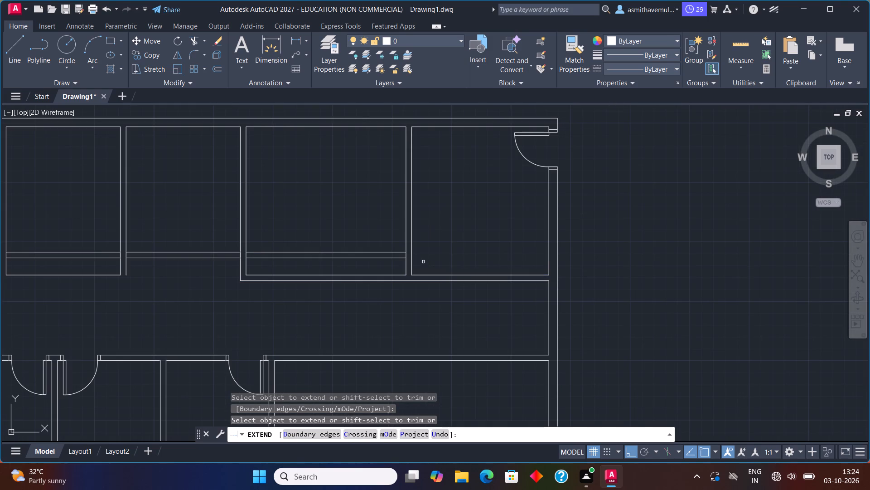
pyautogui.click(407, 267)
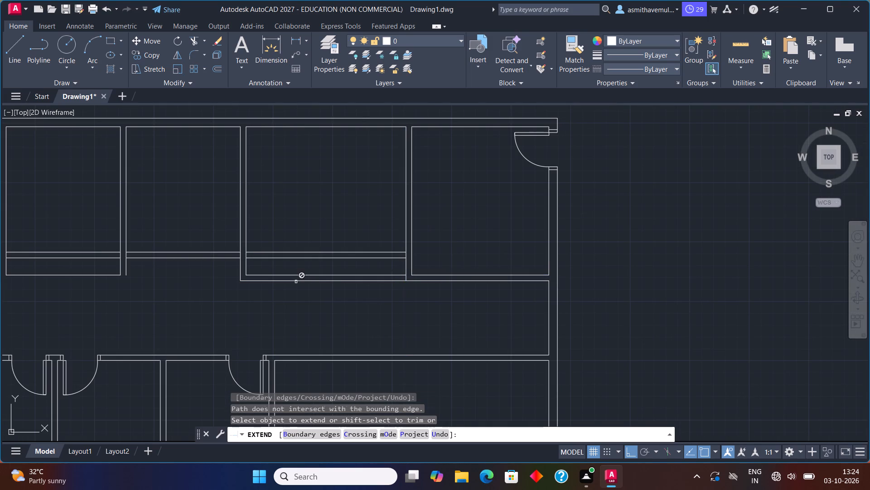
# Extend the new lower wall's corridor-side lines across the partition gaps between the first four upper rooms.
pyautogui.click(227, 260)
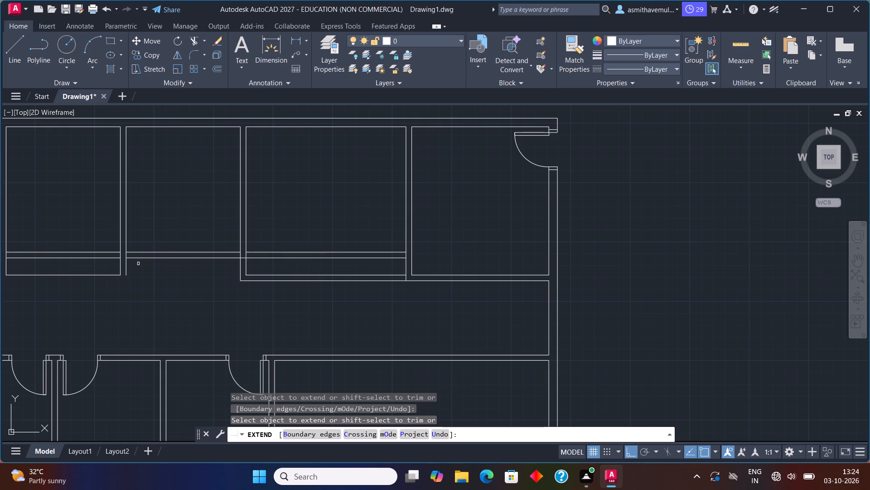
pyautogui.moveTo(136, 261); pyautogui.dragTo(406, 253, button='middle')
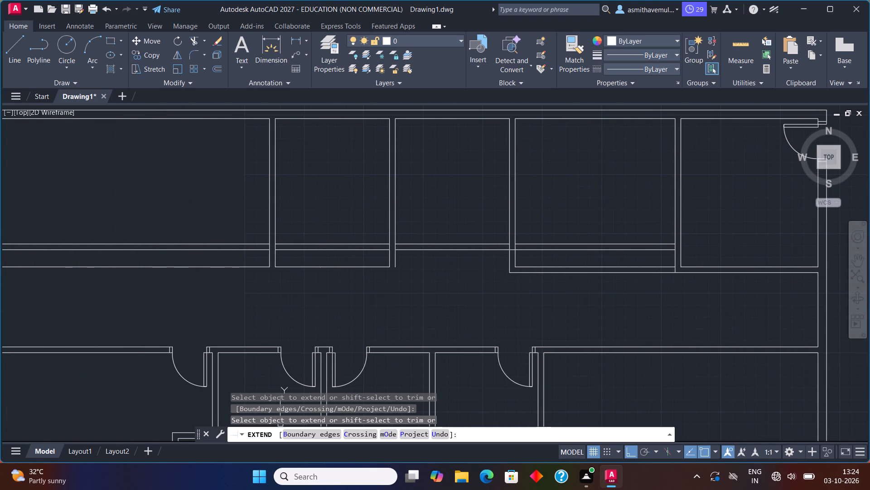
pyautogui.click(377, 251)
pyautogui.click(237, 250)
pyautogui.scroll(-1, 323, 252)
pyautogui.press('Escape')
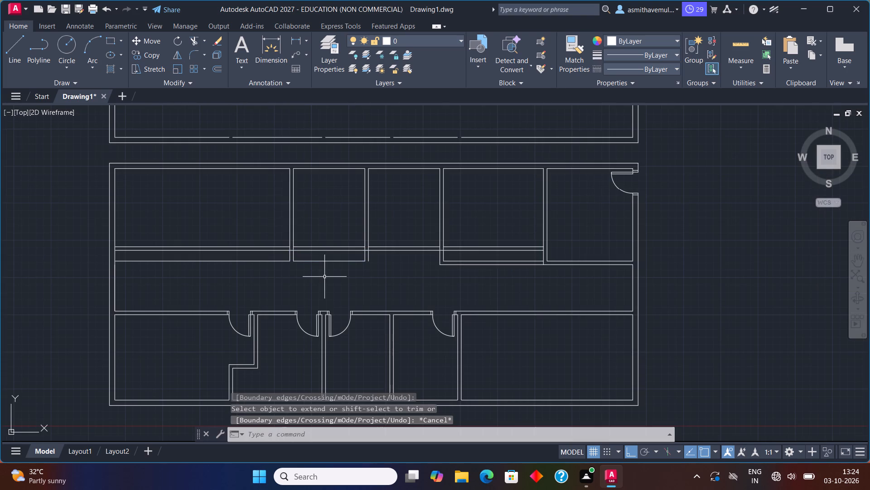
# Trim the first and second upper rooms' old bottom lines and the partition between them back to the new wall's room-side face.
pyautogui.write('TR')
pyautogui.press('i')
pyautogui.press('m')
pyautogui.press('Return')
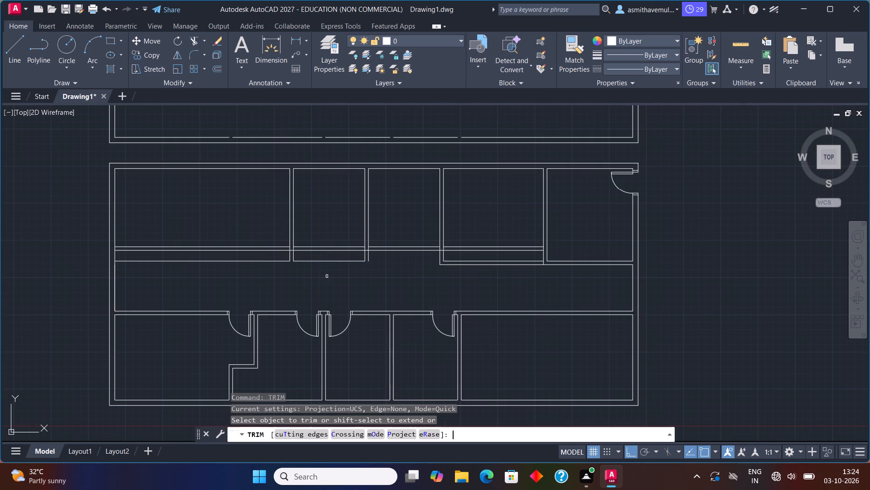
pyautogui.click(222, 260)
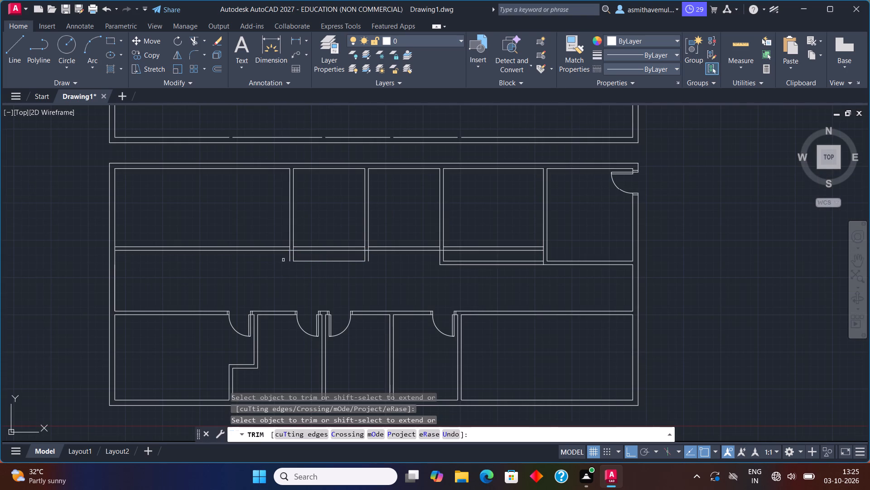
pyautogui.click(291, 257)
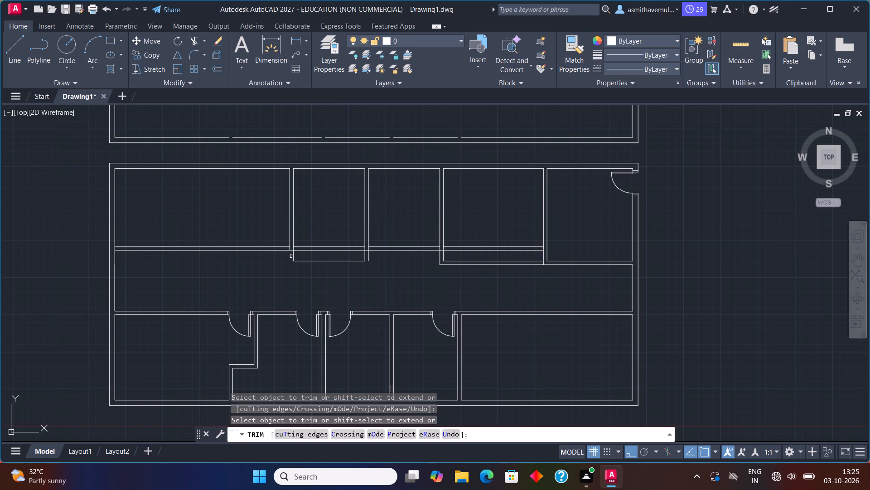
pyautogui.moveTo(296, 257); pyautogui.dragTo(280, 257)
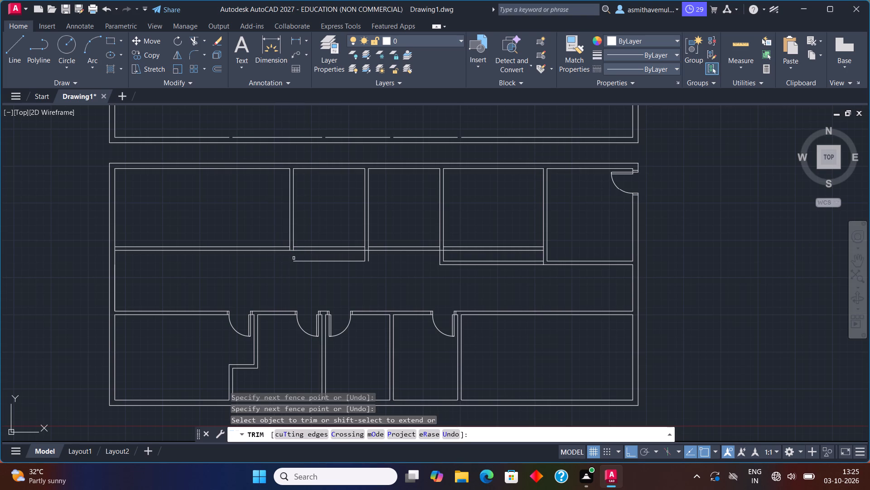
pyautogui.moveTo(296, 259); pyautogui.dragTo(314, 270)
pyautogui.scroll(2, 306, 263)
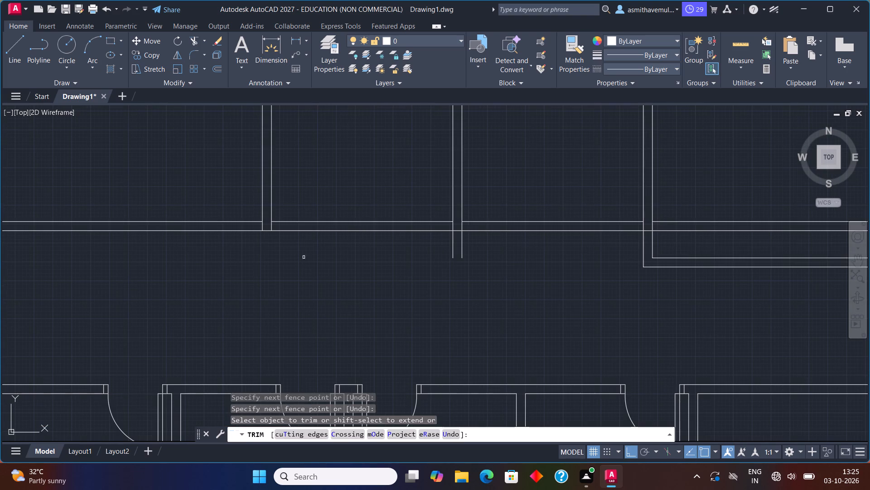
pyautogui.scroll(1, 267, 229)
pyautogui.moveTo(261, 224); pyautogui.dragTo(279, 227)
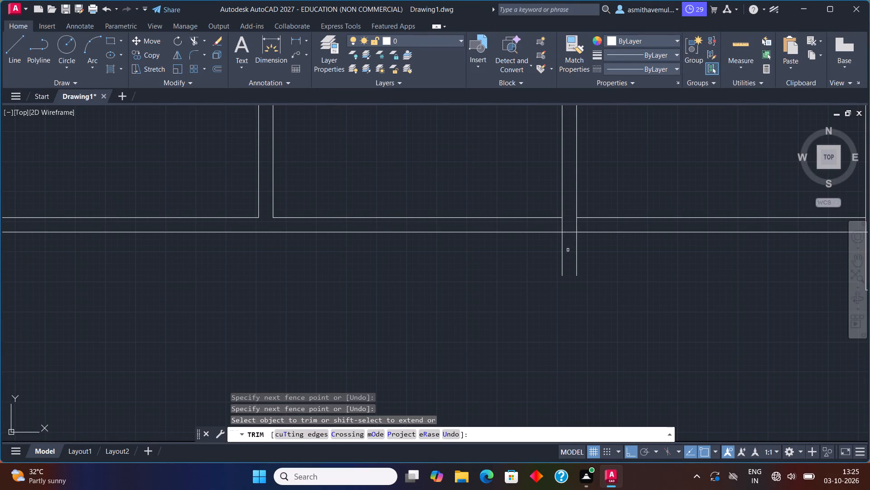
# Trim both lines of the partition between the second and third upper rooms back to the new wall's room-side face.
pyautogui.moveTo(567, 250); pyautogui.dragTo(545, 262)
pyautogui.moveTo(571, 250); pyautogui.dragTo(622, 259)
pyautogui.moveTo(568, 229); pyautogui.dragTo(497, 225)
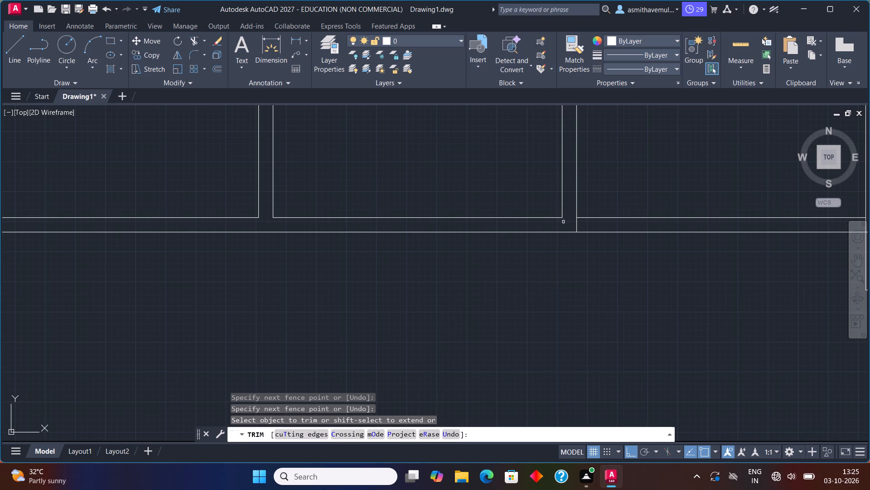
pyautogui.moveTo(571, 224); pyautogui.dragTo(598, 230)
# Trim the third-fourth room partition ends below the new wall and the two old wall lines beneath the fourth upper room.
pyautogui.moveTo(627, 309); pyautogui.dragTo(268, 350, button='middle')
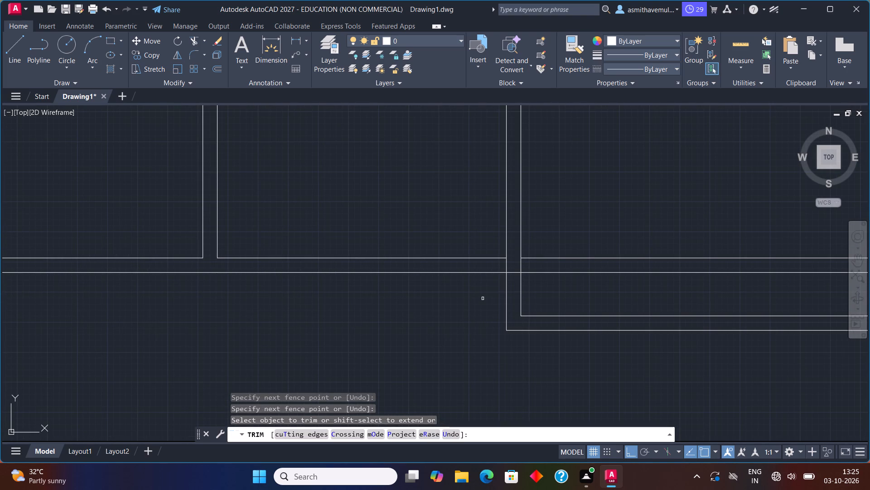
pyautogui.click(506, 296)
pyautogui.click(521, 290)
pyautogui.scroll(-2, 552, 297)
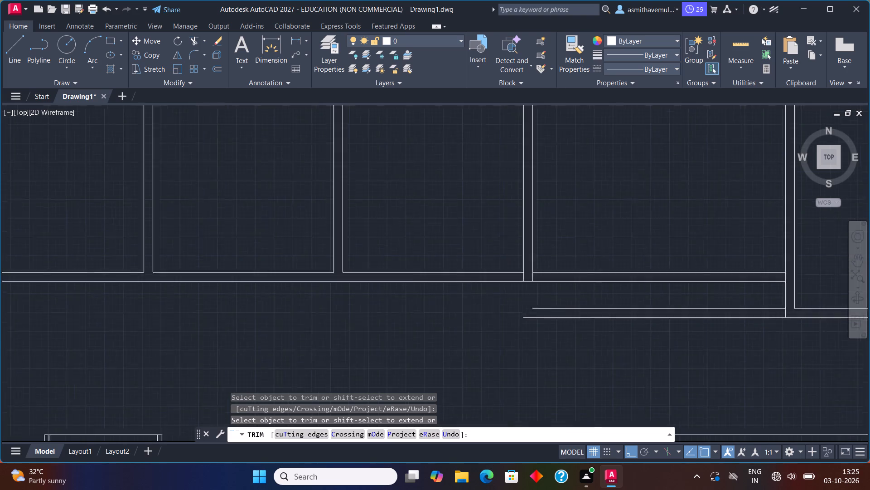
pyautogui.moveTo(588, 320); pyautogui.dragTo(540, 320, button='middle')
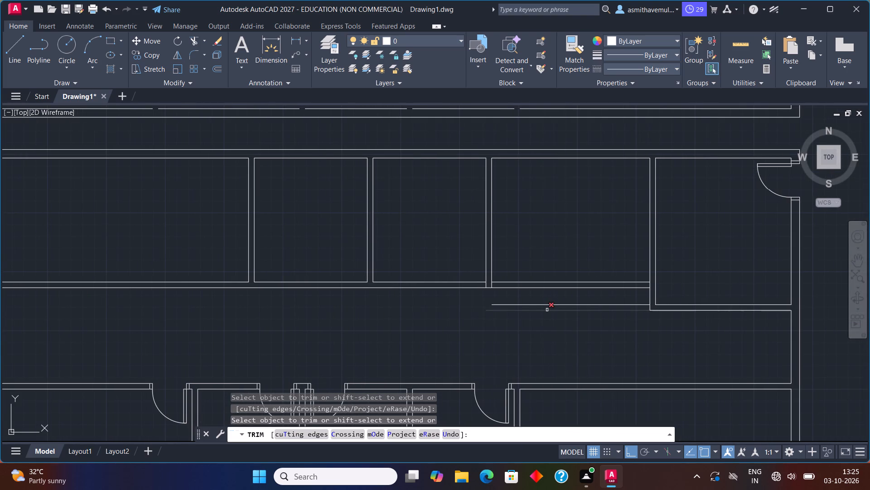
pyautogui.click(547, 310)
pyautogui.click(548, 305)
# Trim the partition lines crossing the new 6" wall at the fourth-fifth room junction and at the third-fourth room junction.
pyautogui.scroll(2, 633, 281)
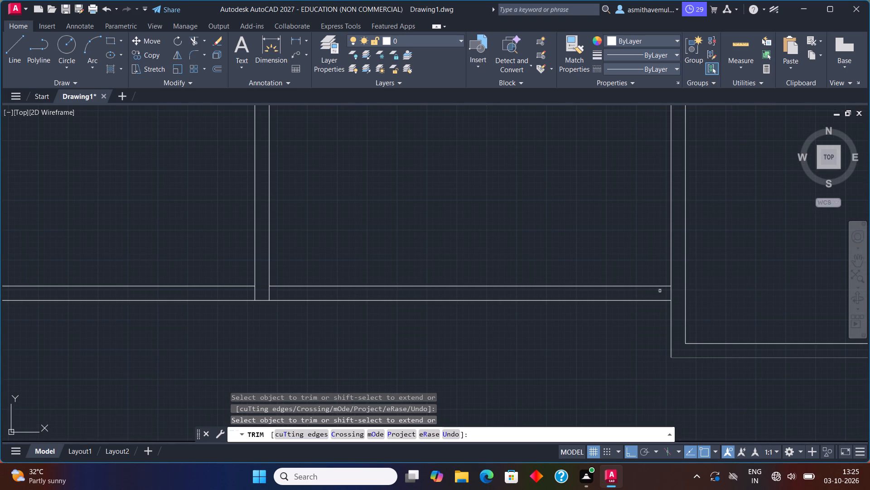
pyautogui.moveTo(677, 292); pyautogui.dragTo(676, 292)
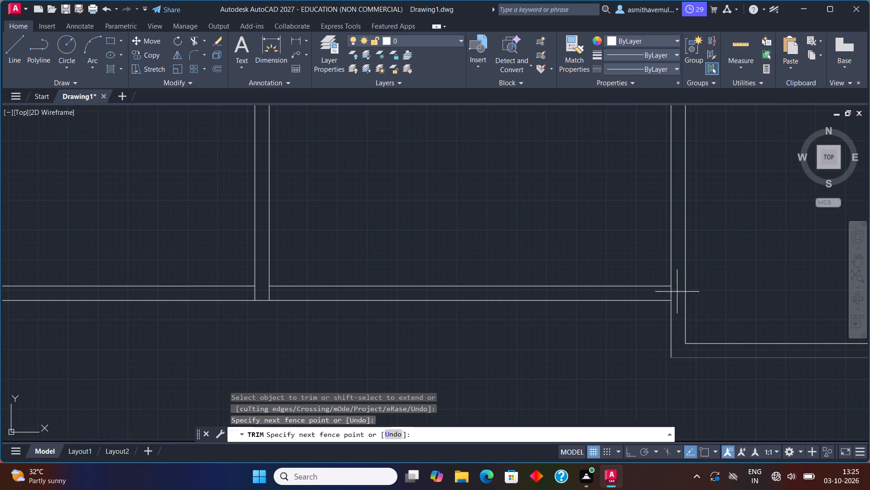
pyautogui.moveTo(676, 292); pyautogui.dragTo(659, 300)
pyautogui.moveTo(505, 333); pyautogui.dragTo(592, 333, button='middle')
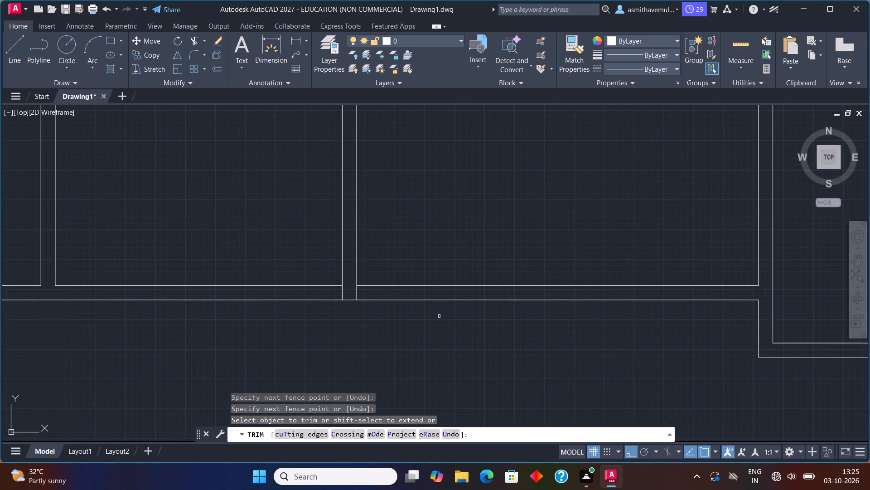
pyautogui.scroll(1, 332, 293)
pyautogui.moveTo(331, 291); pyautogui.dragTo(387, 291)
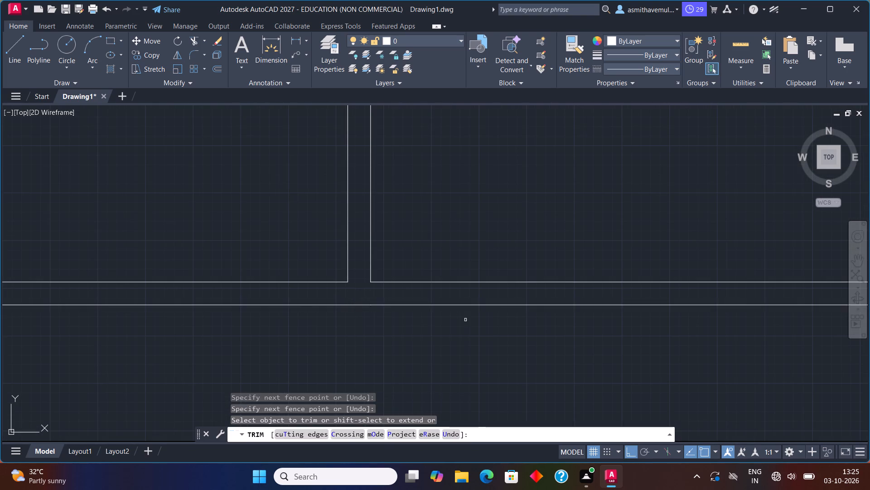
# Trim the left outer wall's inner line where the new 6" corridor wall meets it.
pyautogui.scroll(-1, 474, 326)
pyautogui.scroll(-1, 517, 353)
pyautogui.scroll(-2, 601, 385)
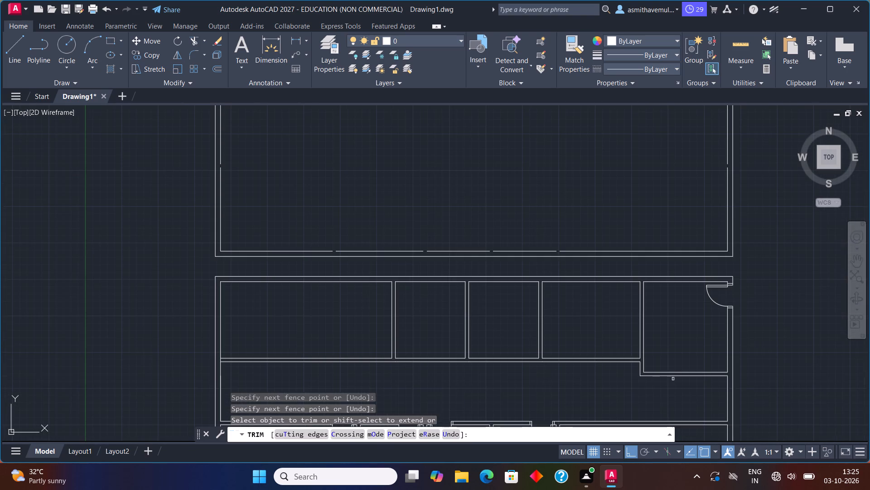
pyautogui.moveTo(674, 377); pyautogui.dragTo(633, 306, button='middle')
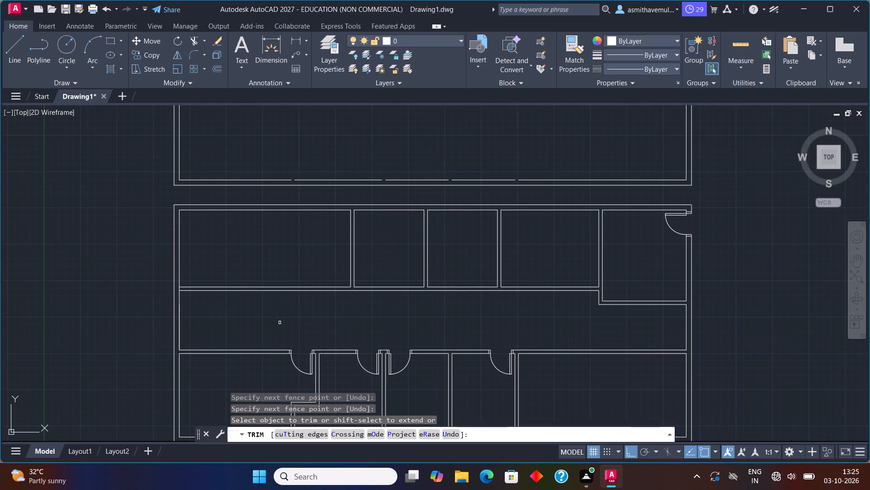
pyautogui.scroll(1, 280, 323)
pyautogui.moveTo(279, 318); pyautogui.dragTo(525, 321, button='middle')
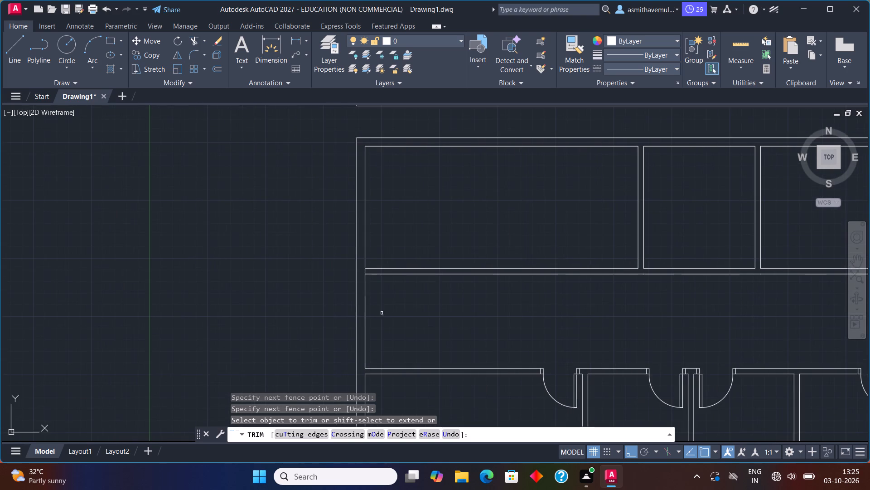
pyautogui.scroll(2, 372, 301)
pyautogui.moveTo(343, 230); pyautogui.dragTo(344, 229)
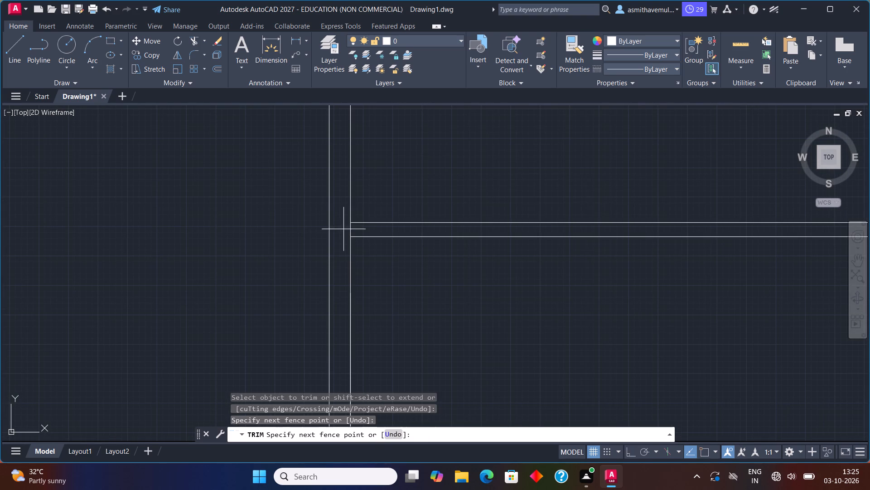
pyautogui.moveTo(344, 229); pyautogui.dragTo(367, 225)
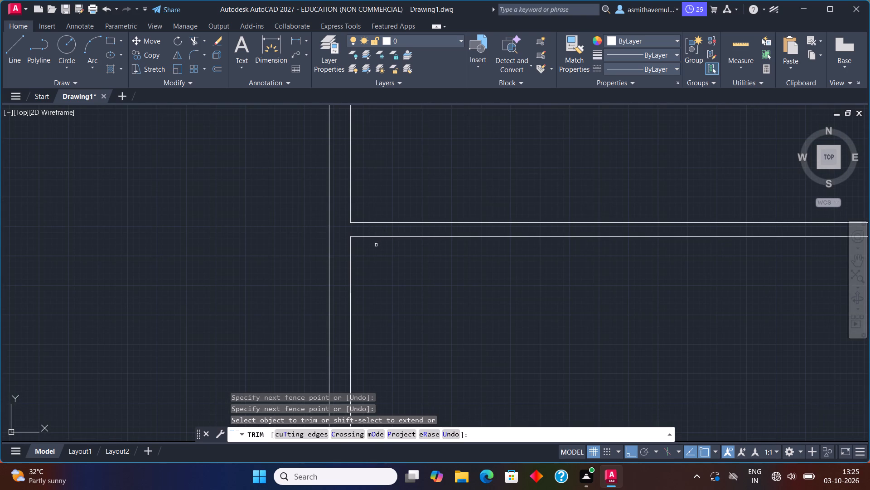
pyautogui.press('Escape')
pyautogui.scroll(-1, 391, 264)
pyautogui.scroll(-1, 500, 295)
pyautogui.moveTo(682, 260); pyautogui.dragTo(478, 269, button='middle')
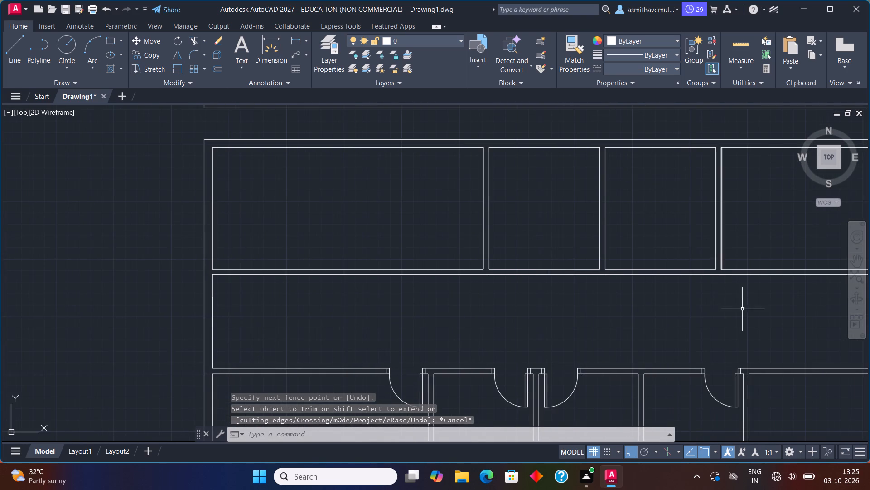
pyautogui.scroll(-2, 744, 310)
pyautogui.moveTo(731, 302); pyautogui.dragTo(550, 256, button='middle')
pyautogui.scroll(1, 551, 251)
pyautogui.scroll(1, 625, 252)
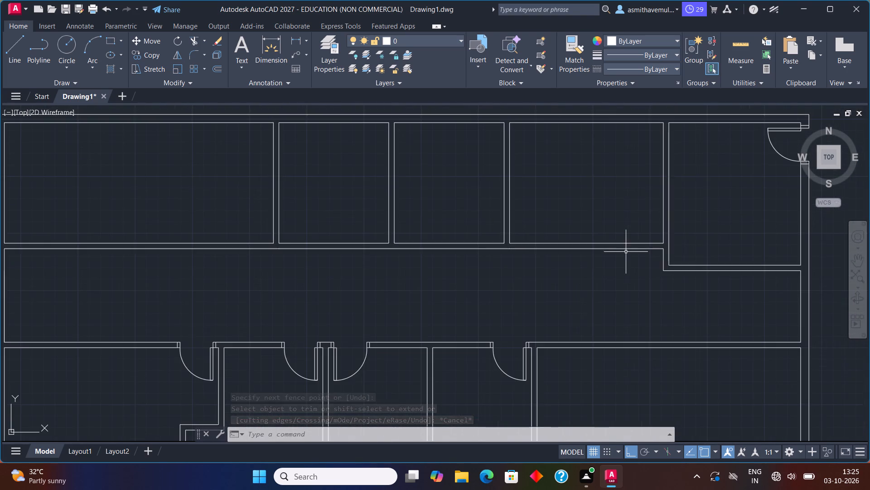
# Trim away both lines of the wall closing the bottom of the fifth upper room, between its partition and the outer wall.
pyautogui.scroll(1, 630, 251)
pyautogui.moveTo(675, 250); pyautogui.dragTo(513, 249, button='middle')
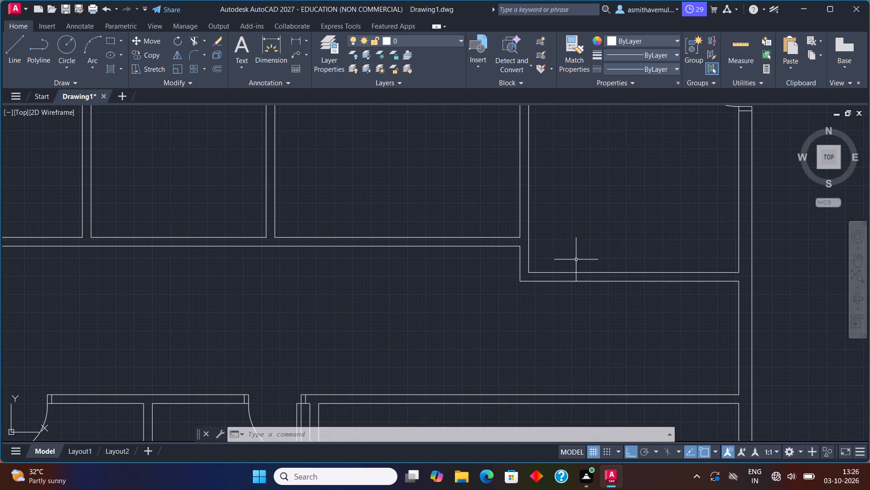
pyautogui.scroll(1, 578, 260)
pyautogui.scroll(1, 523, 270)
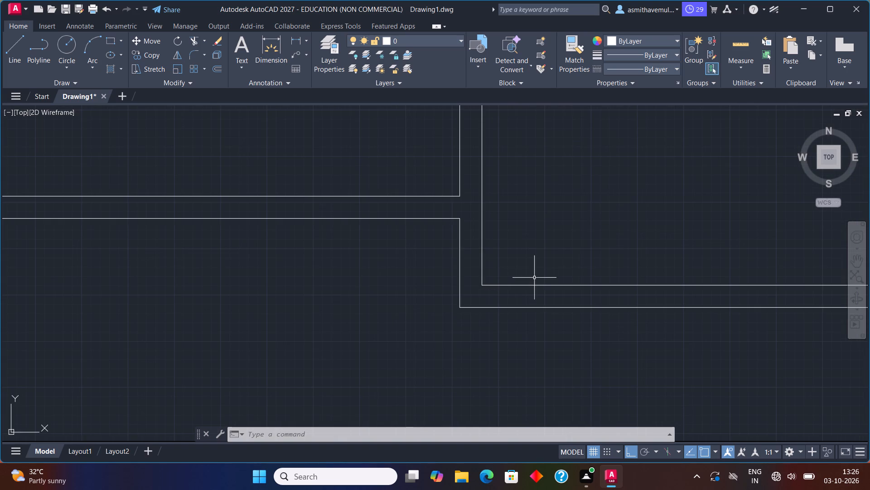
pyautogui.scroll(-1, 535, 279)
pyautogui.write('TRIM')
pyautogui.press('Return')
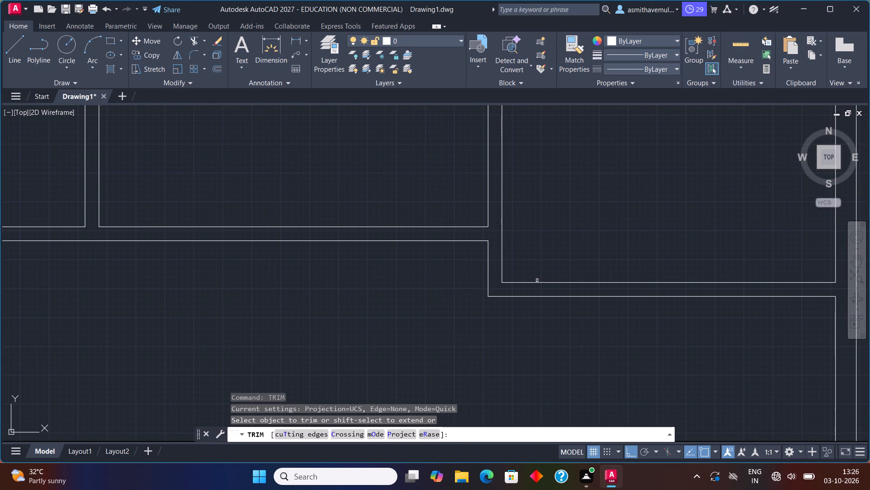
pyautogui.click(537, 283)
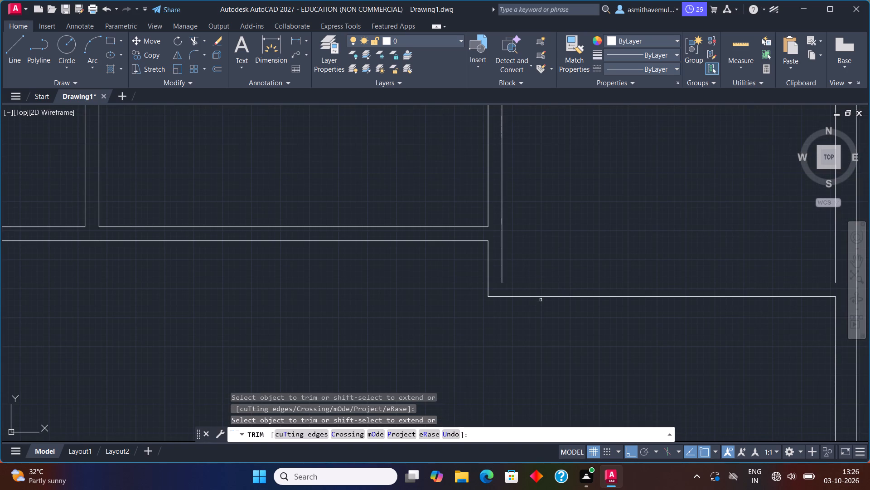
pyautogui.click(541, 297)
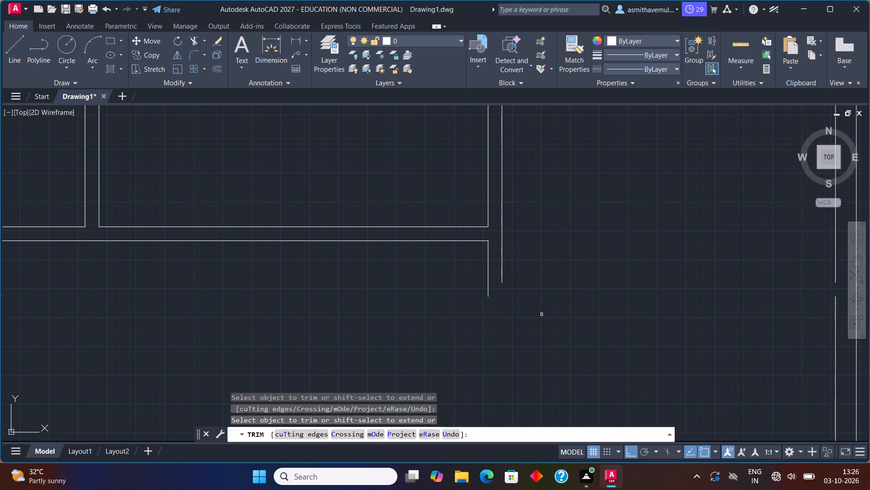
pyautogui.press('Escape')
# Offset the corridor-side wall line beneath the fourth upper room by 3' down into the corridor.
pyautogui.scroll(-1, 558, 287)
pyautogui.moveTo(560, 283); pyautogui.dragTo(542, 285, button='middle')
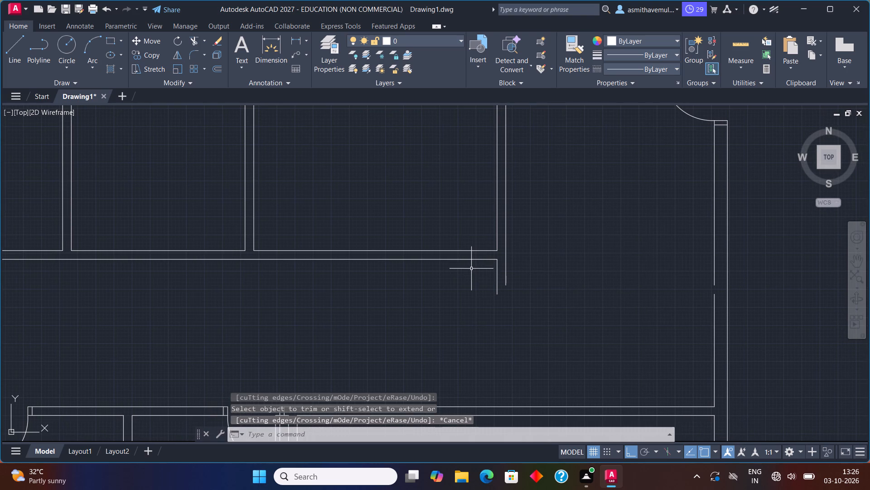
pyautogui.press('o')
pyautogui.press('Return')
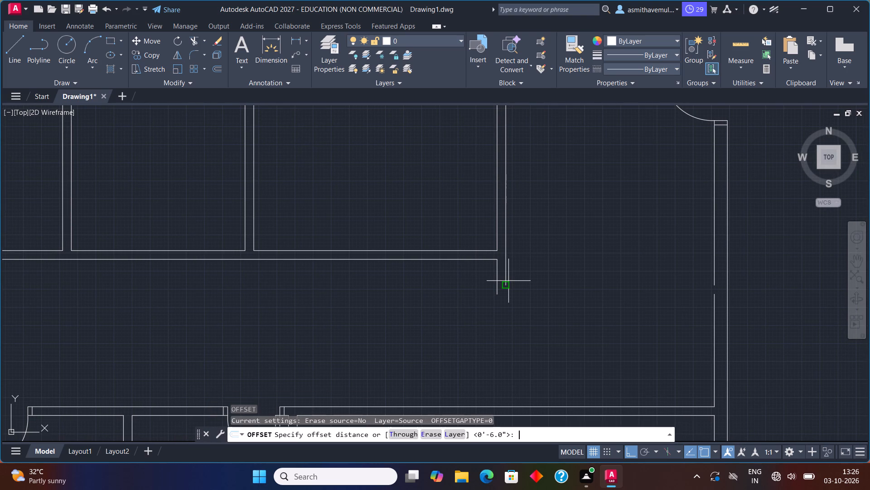
pyautogui.write("3'")
pyautogui.press('Return')
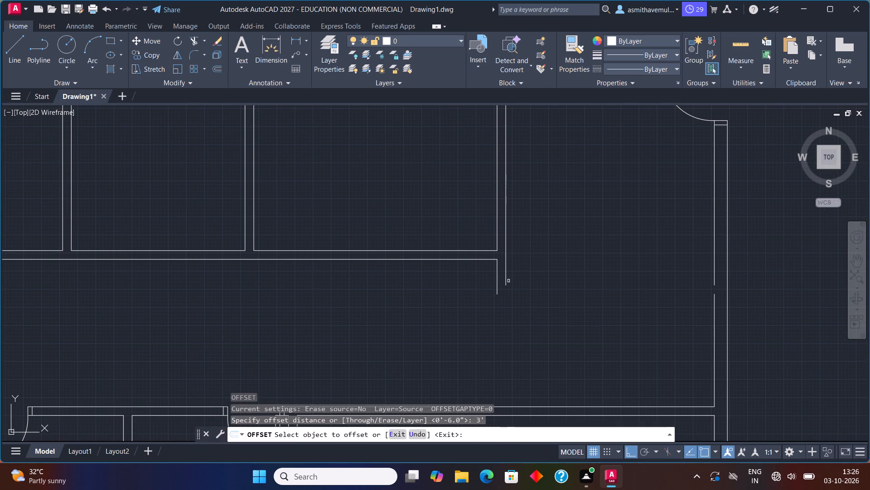
pyautogui.click(491, 260)
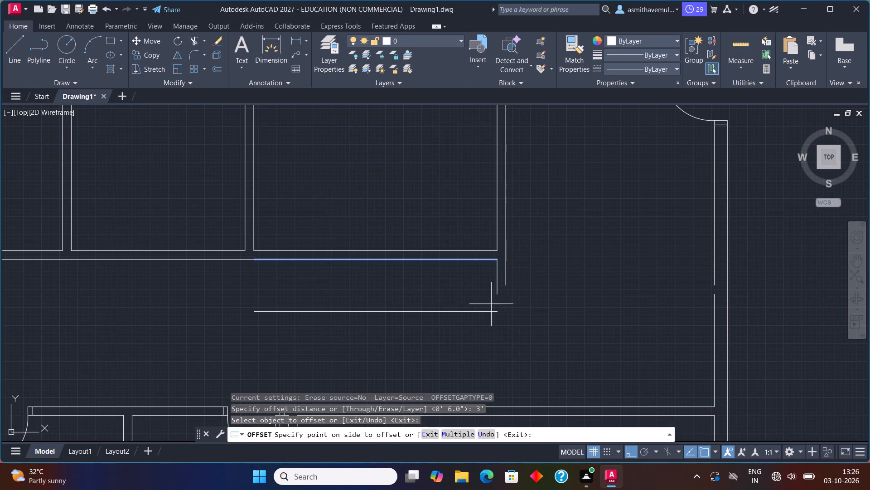
pyautogui.click(491, 324)
pyautogui.press('Escape')
# Extend the offset line to the right outer wall's inner face, and both fourth-fifth room partition lines down to it.
pyautogui.press('e')
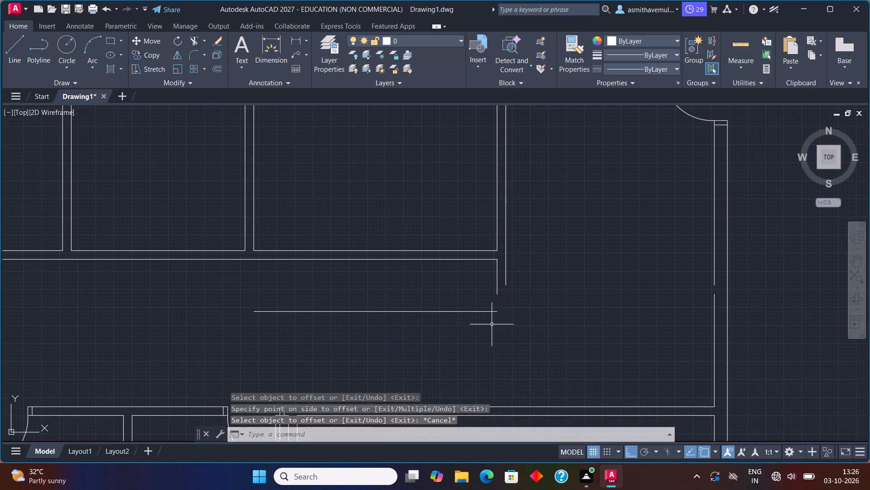
pyautogui.write('XTEN')
pyautogui.press('h')
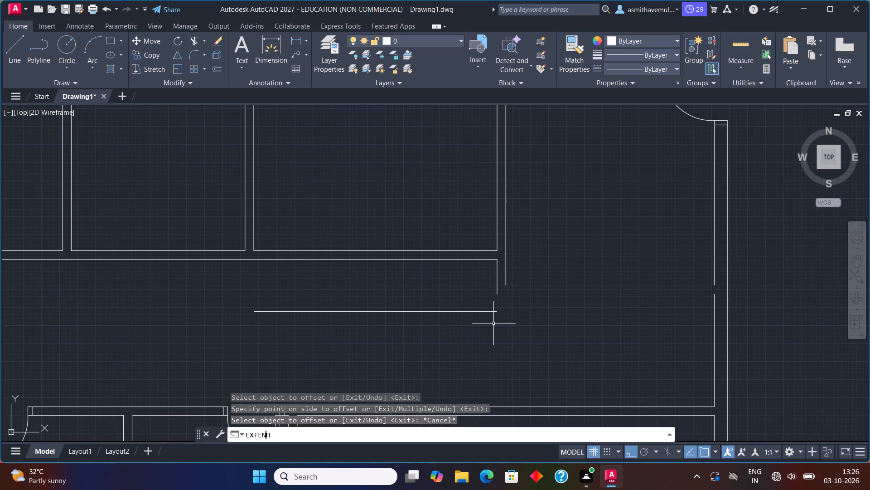
pyautogui.press('BackSpace')
pyautogui.press('d')
pyautogui.press('Return')
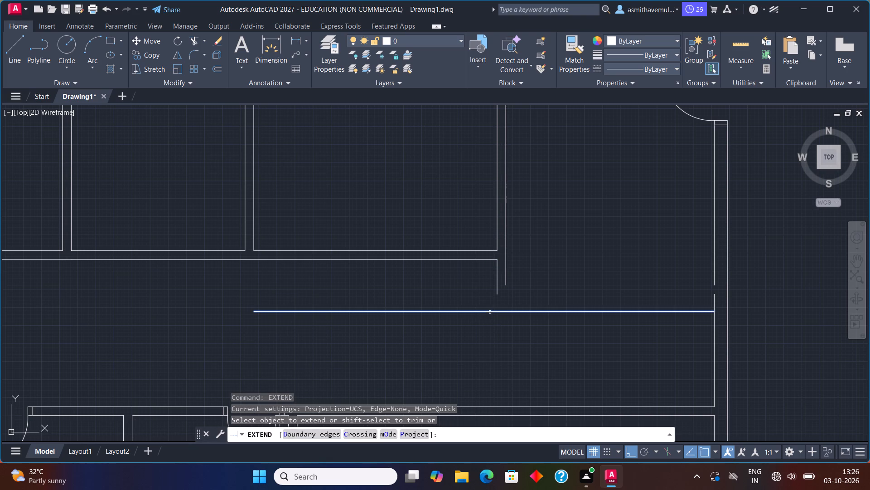
pyautogui.click(490, 312)
pyautogui.click(498, 286)
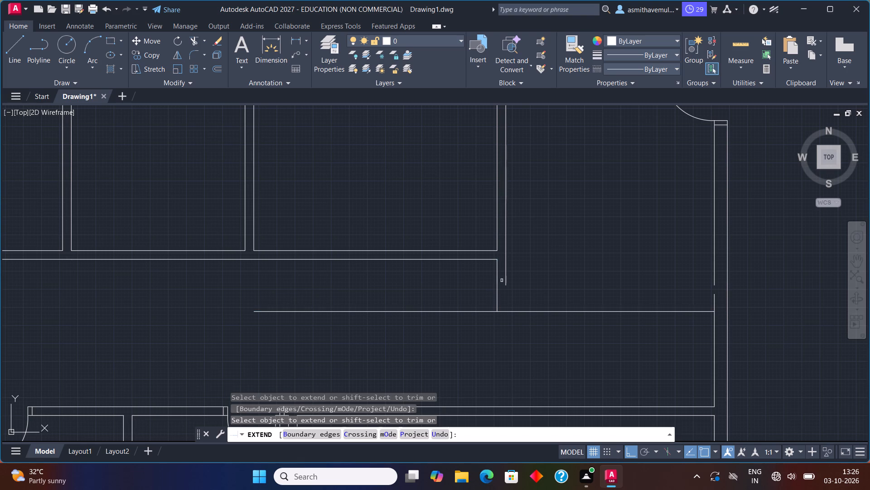
pyautogui.click(506, 274)
pyautogui.press('Escape')
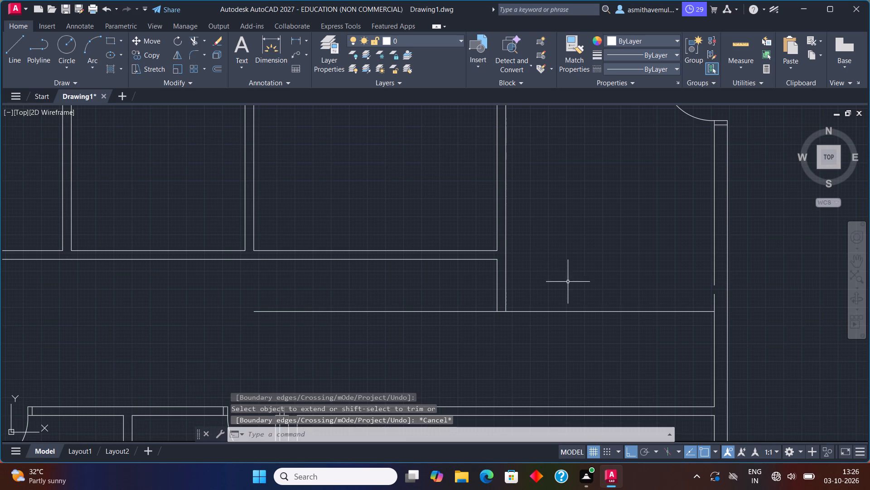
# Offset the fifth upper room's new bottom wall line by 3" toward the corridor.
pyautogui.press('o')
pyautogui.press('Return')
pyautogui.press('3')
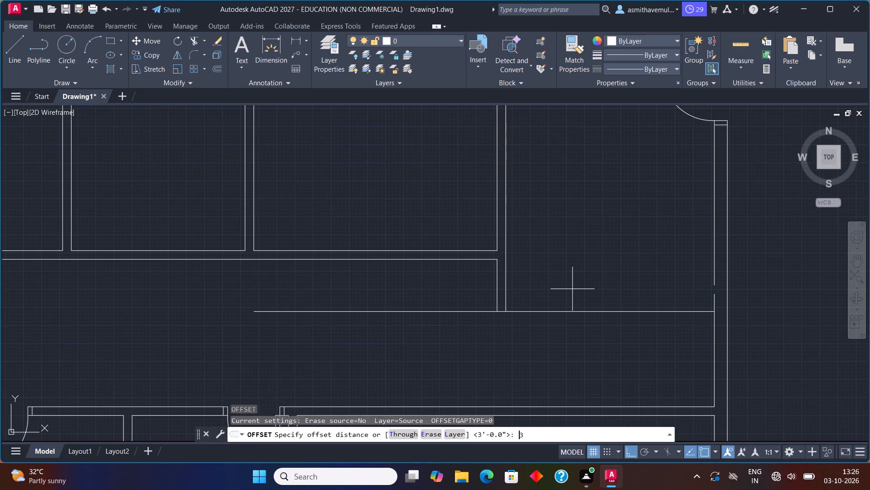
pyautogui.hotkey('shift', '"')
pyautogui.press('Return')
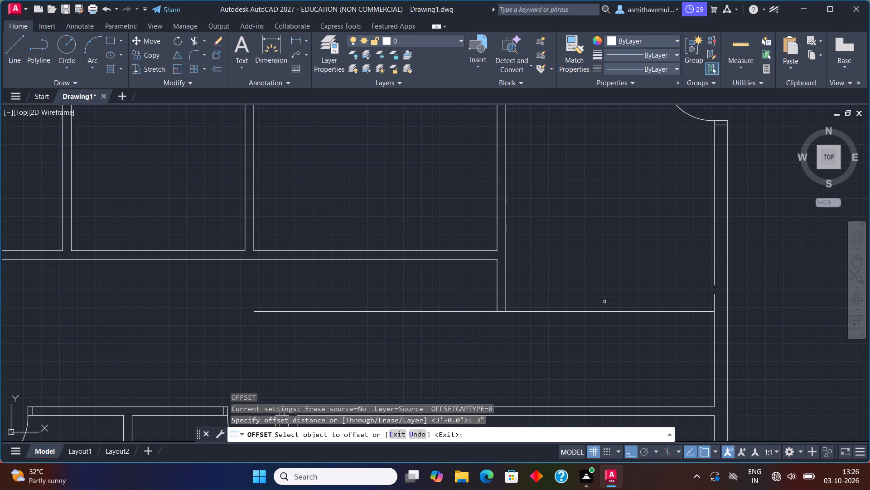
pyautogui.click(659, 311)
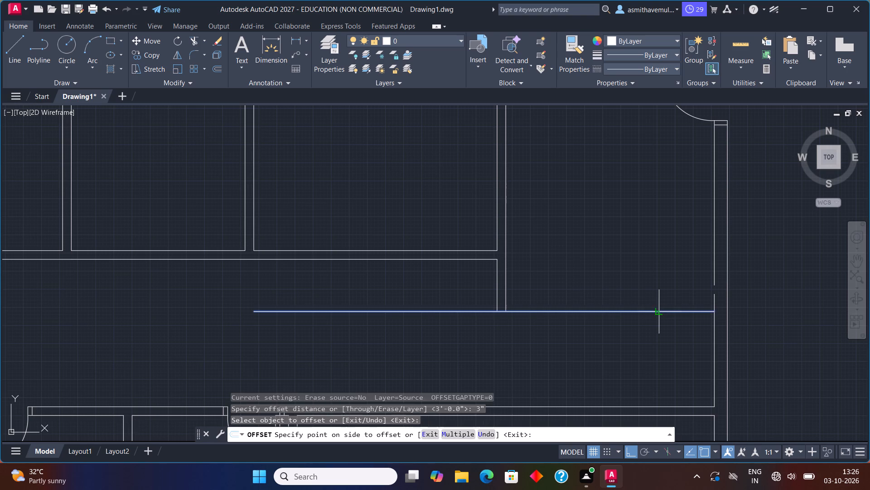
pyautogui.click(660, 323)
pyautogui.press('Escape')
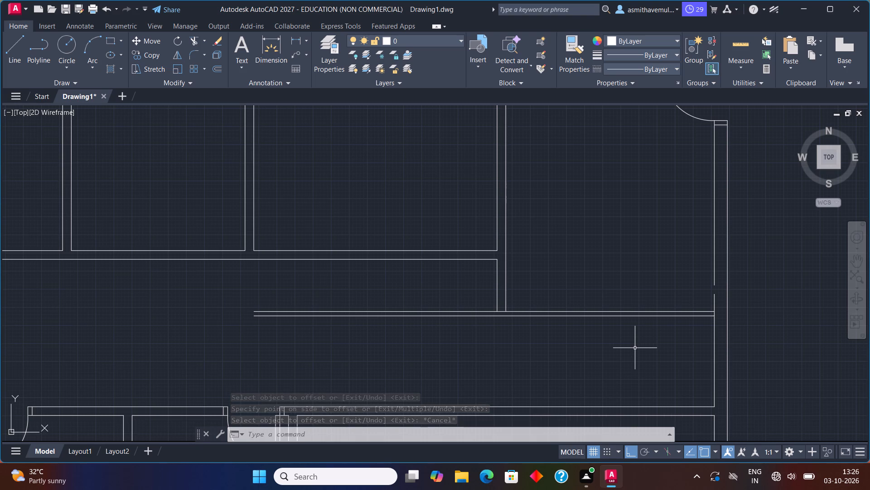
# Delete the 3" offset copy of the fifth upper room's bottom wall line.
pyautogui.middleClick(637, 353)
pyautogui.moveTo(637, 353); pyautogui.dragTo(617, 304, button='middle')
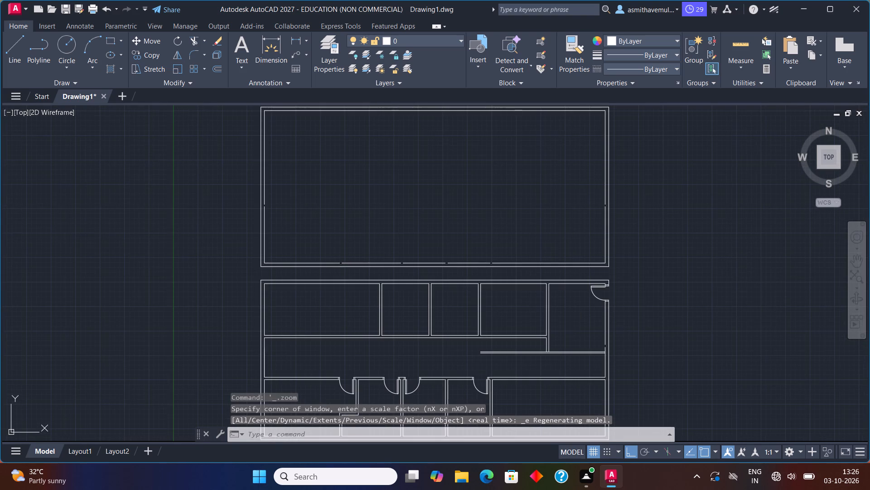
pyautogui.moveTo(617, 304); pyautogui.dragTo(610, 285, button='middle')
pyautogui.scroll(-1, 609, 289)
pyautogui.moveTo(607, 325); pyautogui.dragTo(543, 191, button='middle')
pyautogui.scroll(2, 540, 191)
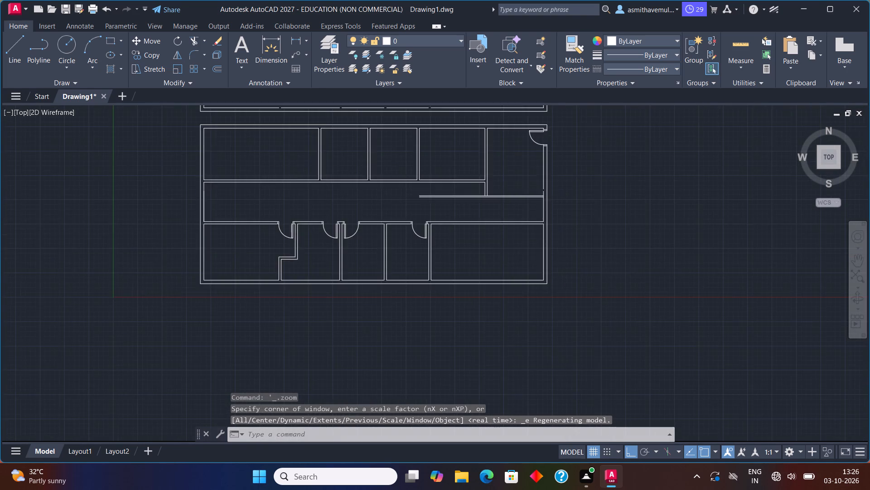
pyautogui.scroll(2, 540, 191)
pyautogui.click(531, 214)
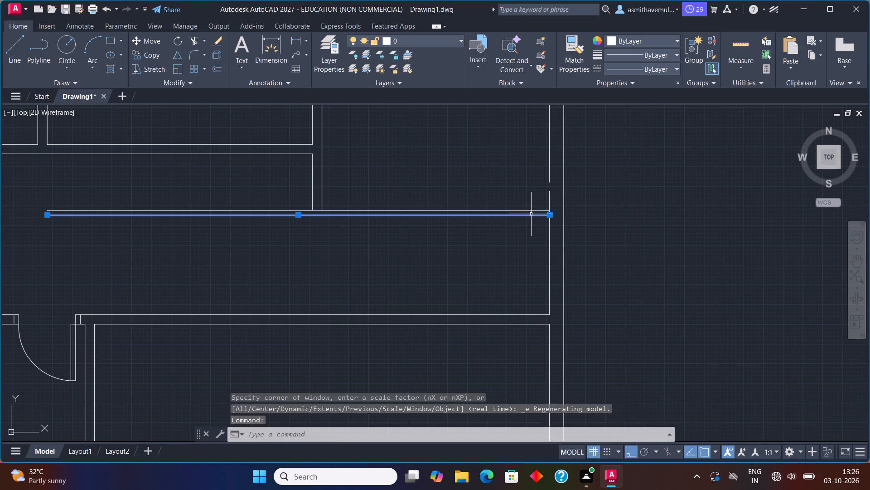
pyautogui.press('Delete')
# Offset the fifth upper room's bottom wall line by 6" toward the corridor.
pyautogui.press('o')
pyautogui.press('Return')
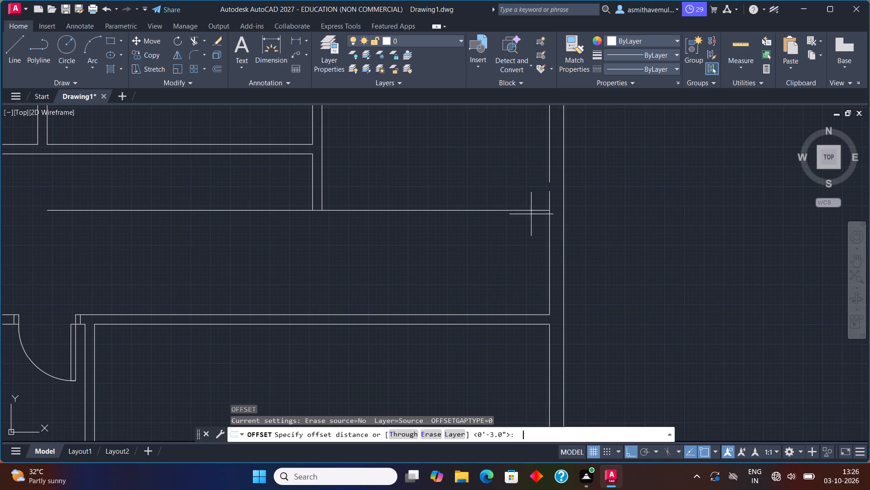
pyautogui.press('6')
pyautogui.hotkey('shift', '"')
pyautogui.press('Return')
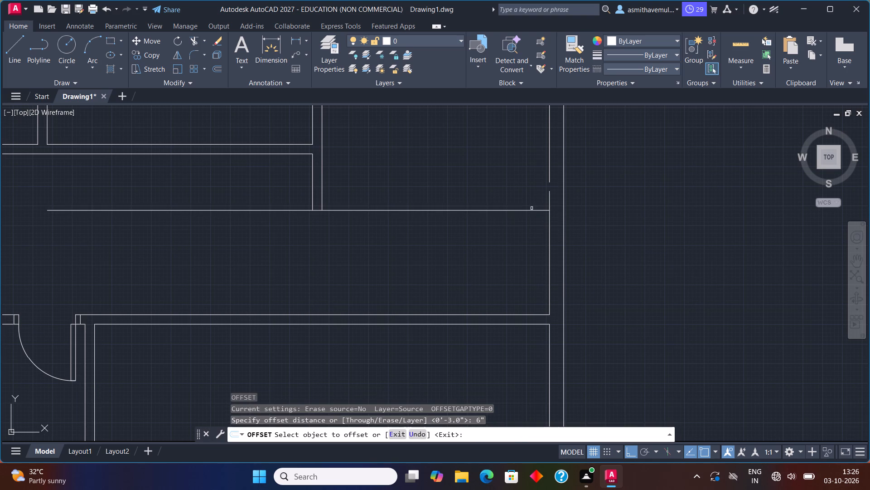
pyautogui.click(532, 209)
pyautogui.click(532, 209)
pyautogui.click(531, 241)
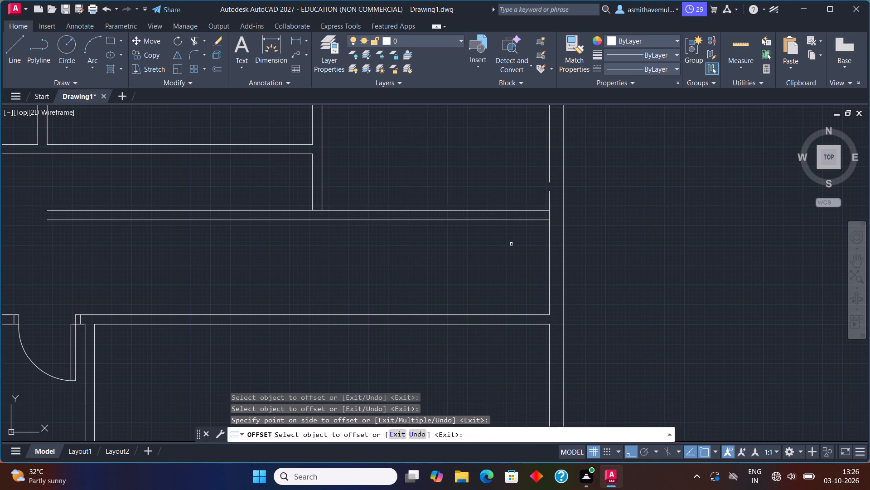
pyautogui.press('Escape')
# Measure the corridor's clear width between the fifth upper room's new wall and the lower rooms' wall with a linear dimension.
pyautogui.write('DLI')
pyautogui.press('Return')
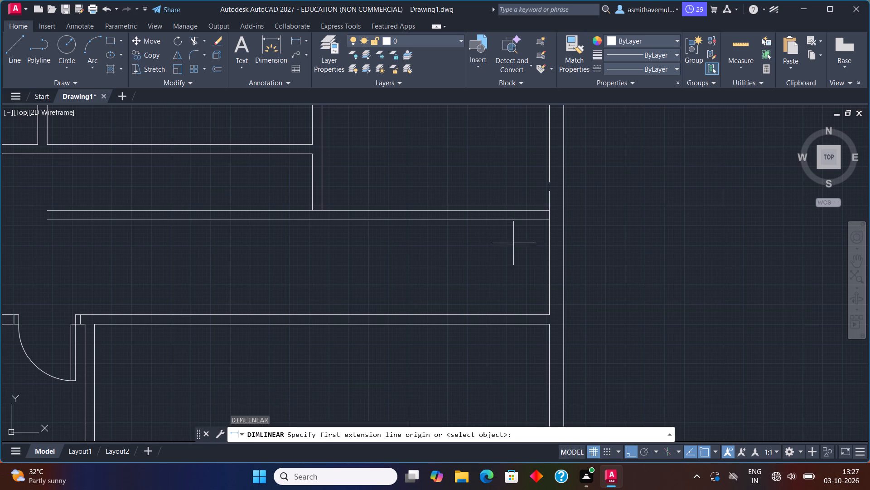
pyautogui.click(504, 220)
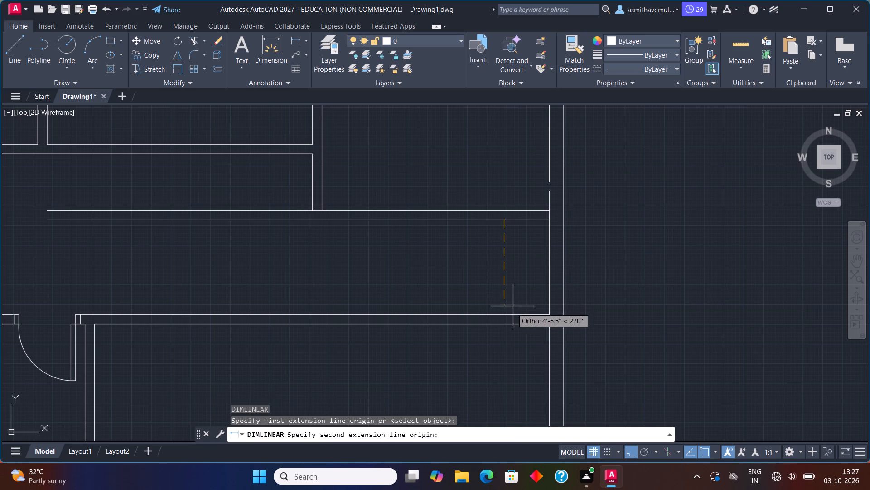
pyautogui.click(507, 313)
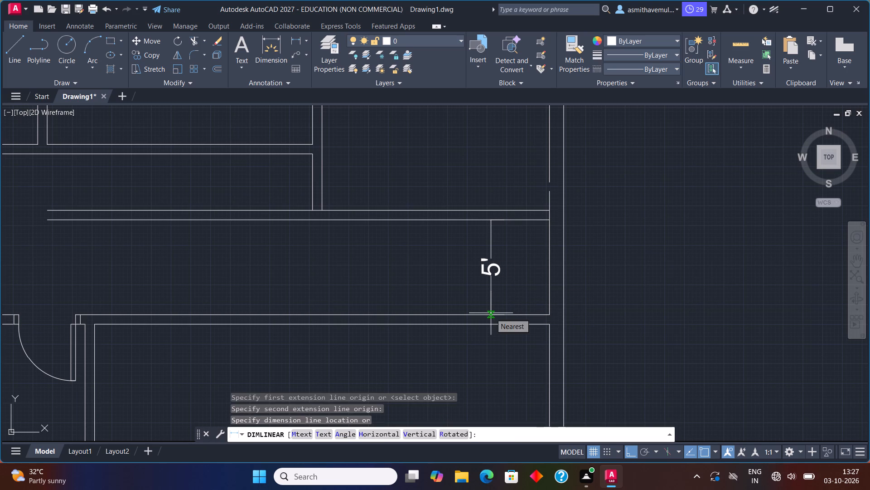
pyautogui.press('Escape')
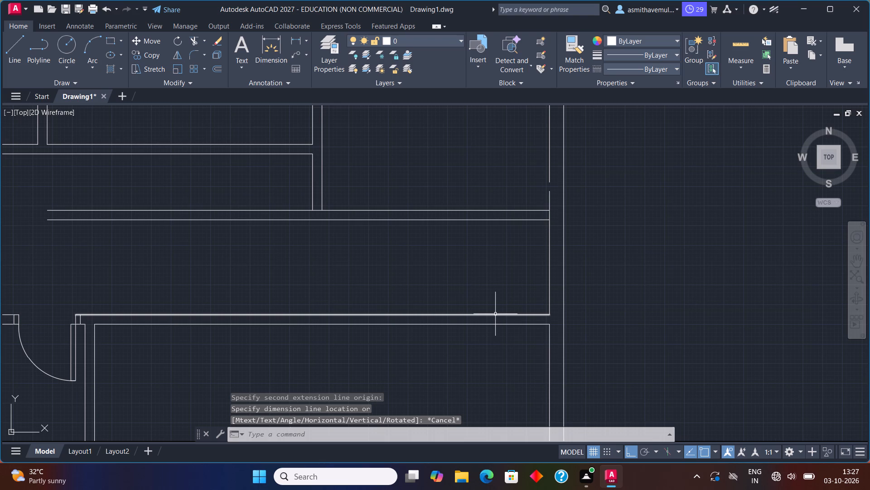
# Extend the partition's left line to the new wall's corridor-side face and close the gap in the right outer wall's inner line.
pyautogui.middleClick(462, 216)
pyautogui.moveTo(435, 206); pyautogui.dragTo(435, 214, button='middle')
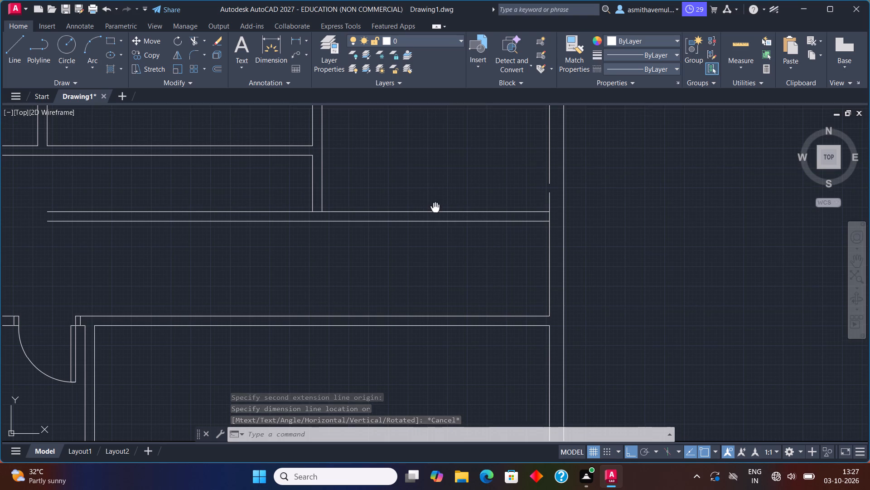
pyautogui.moveTo(435, 214); pyautogui.dragTo(436, 224, button='middle')
pyautogui.scroll(2, 428, 224)
pyautogui.scroll(-1, 425, 223)
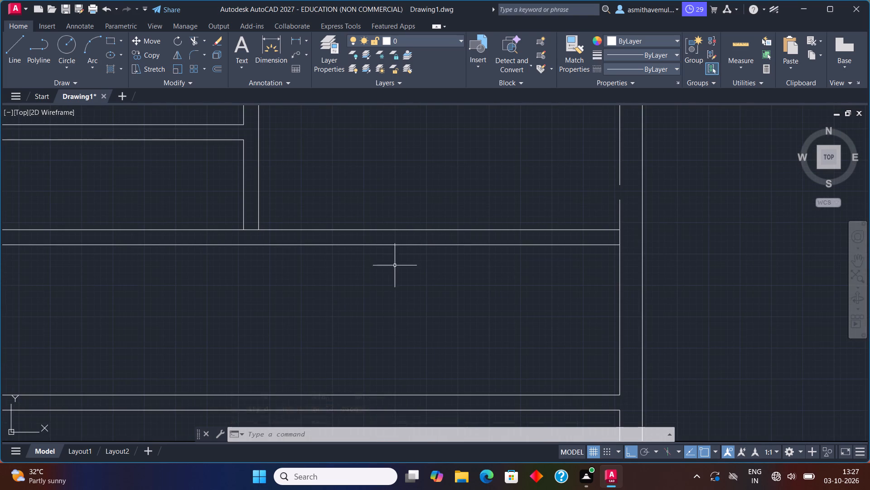
pyautogui.press('e')
pyautogui.press('x')
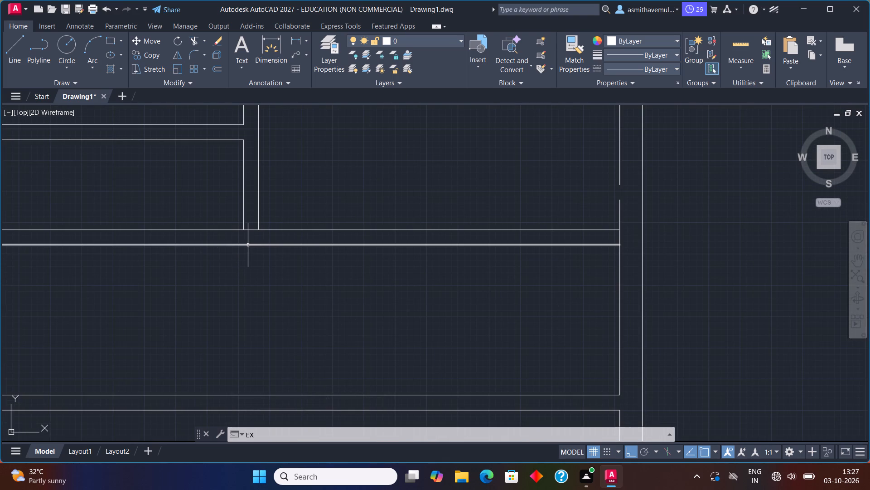
pyautogui.write('TEND')
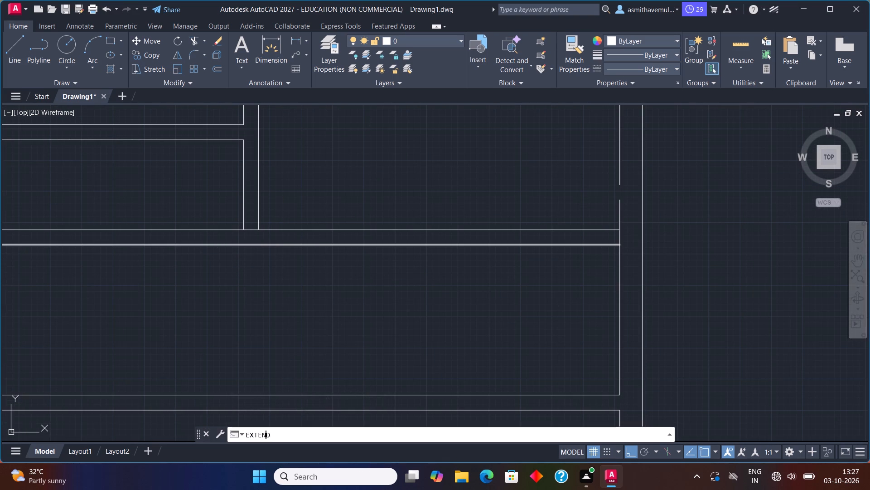
pyautogui.press('Return')
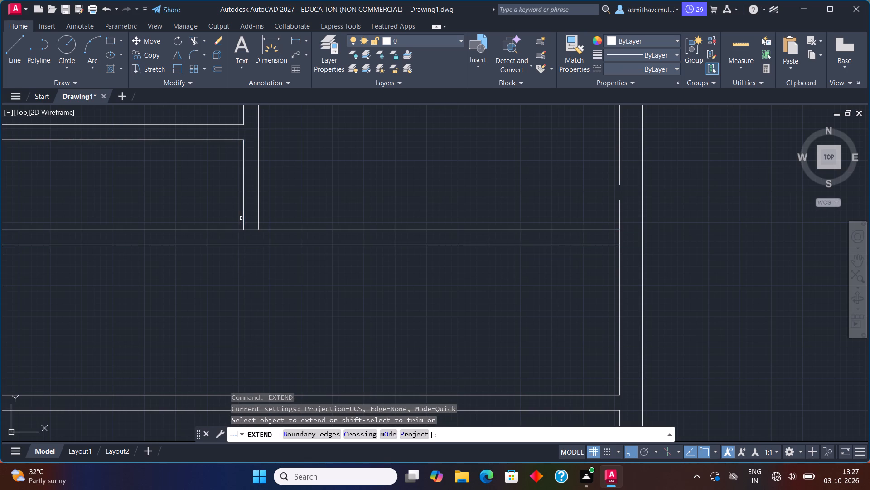
pyautogui.click(242, 217)
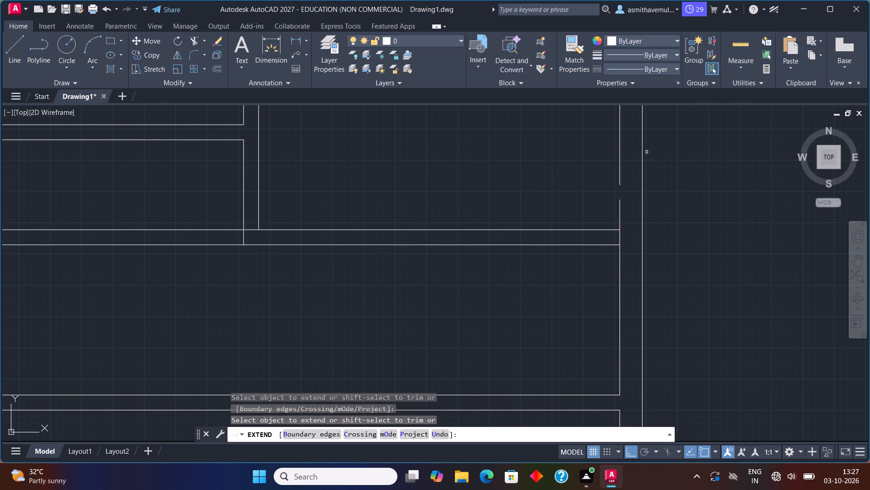
pyautogui.click(621, 169)
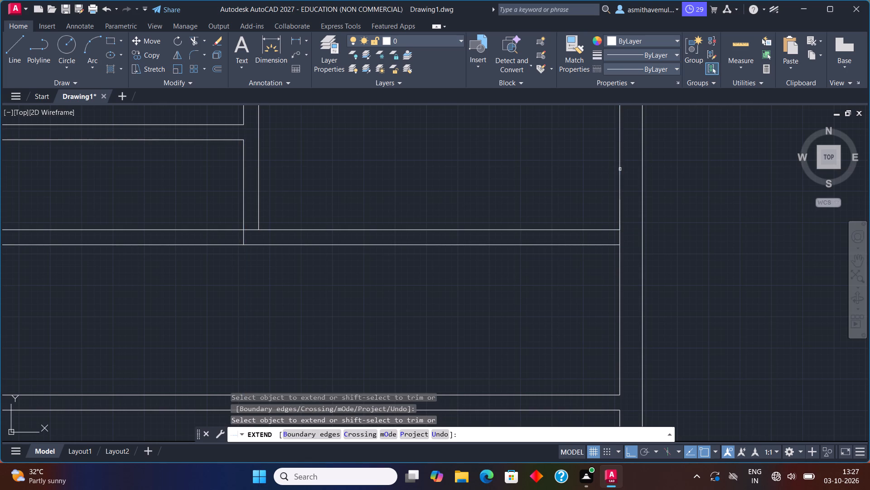
# Trim the fifth upper room's bottom wall lines where they overrun the partition, leaving a clean corner.
pyautogui.press('Escape')
pyautogui.write('TRIM')
pyautogui.press('Return')
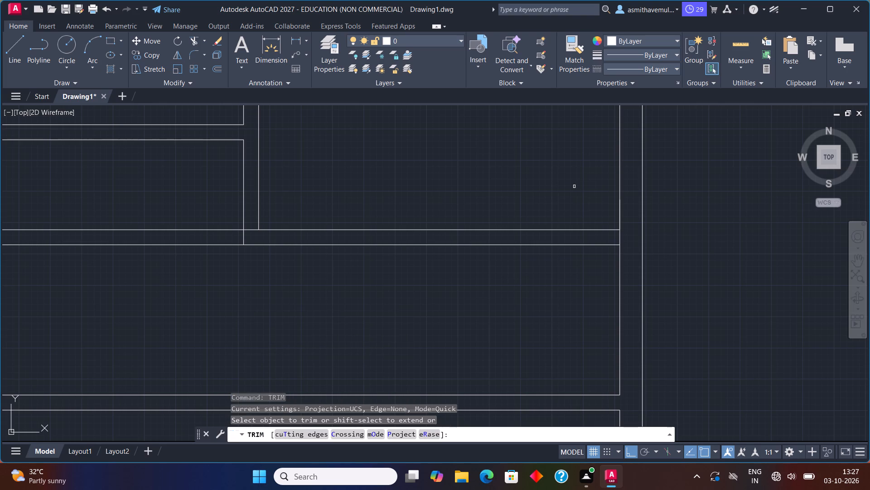
pyautogui.click(238, 231)
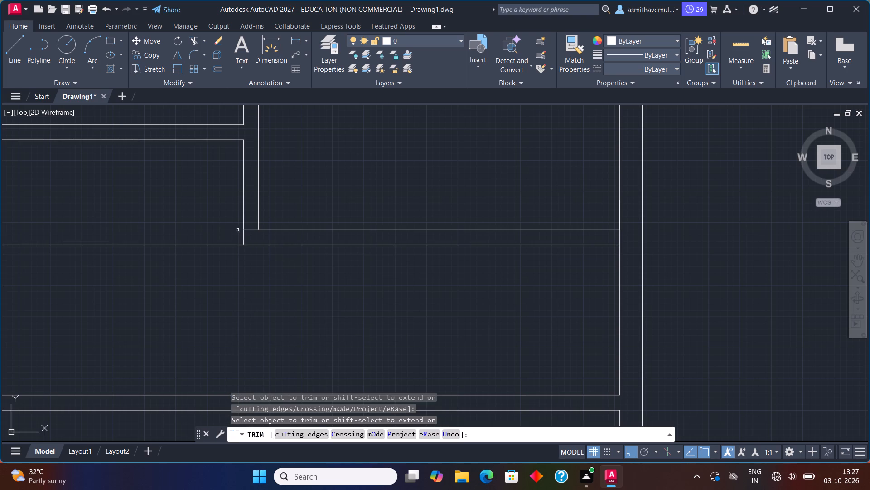
pyautogui.click(231, 244)
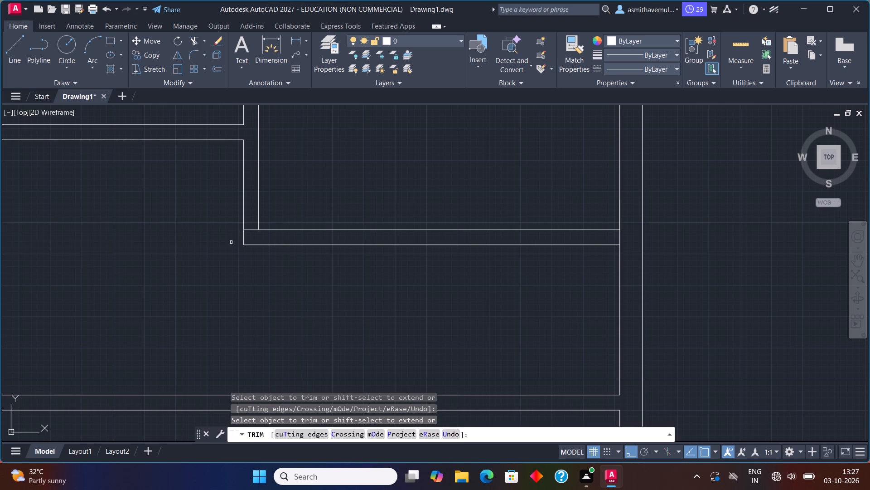
pyautogui.click(247, 230)
pyautogui.press('Escape')
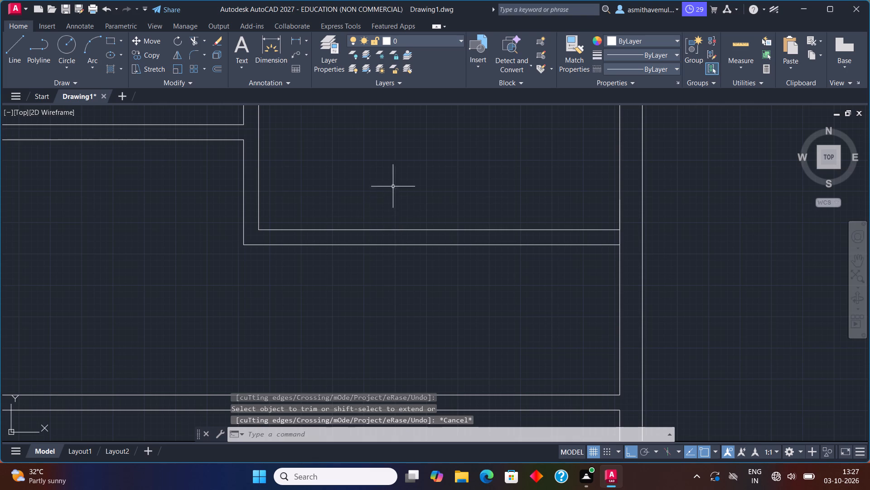
# Offset the corridor-side wall line of the other upper rooms by 4' into the corridor.
pyautogui.press('o')
pyautogui.press('Return')
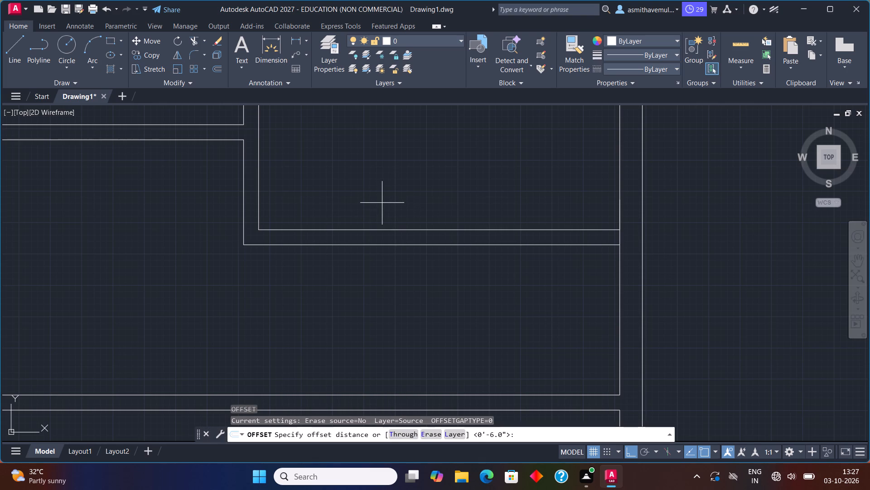
pyautogui.press('4')
pyautogui.press("'")
pyautogui.press('Return')
pyautogui.moveTo(345, 182); pyautogui.dragTo(454, 181, button='middle')
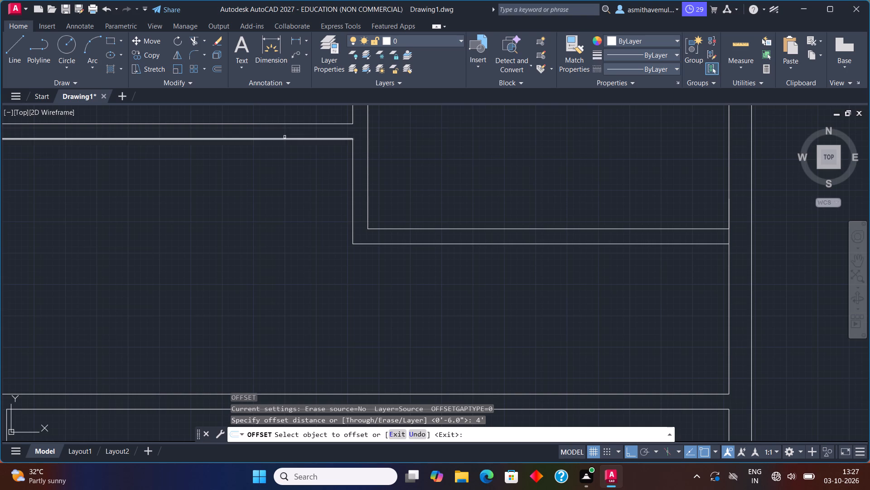
pyautogui.click(285, 137)
pyautogui.click(297, 186)
pyautogui.press('Escape')
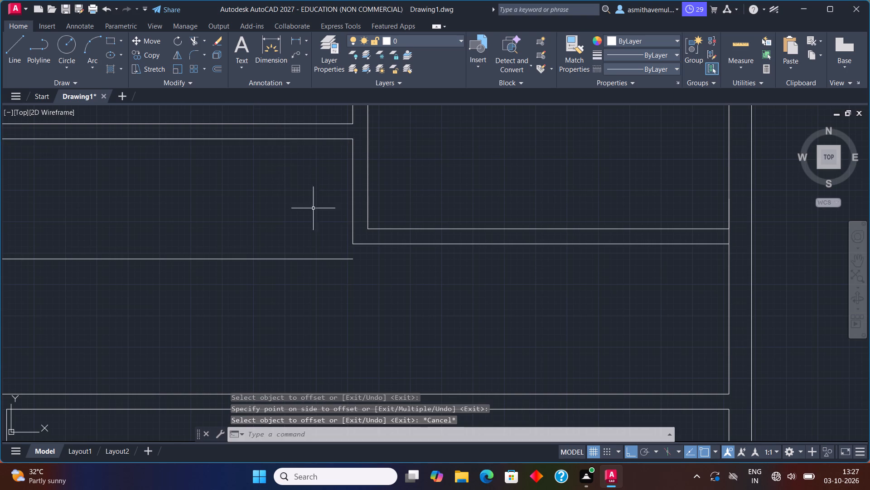
# Extend the 4' offset line to the right outer wall and the partition's left line to the lower rooms' wall.
pyautogui.write('EXTD')
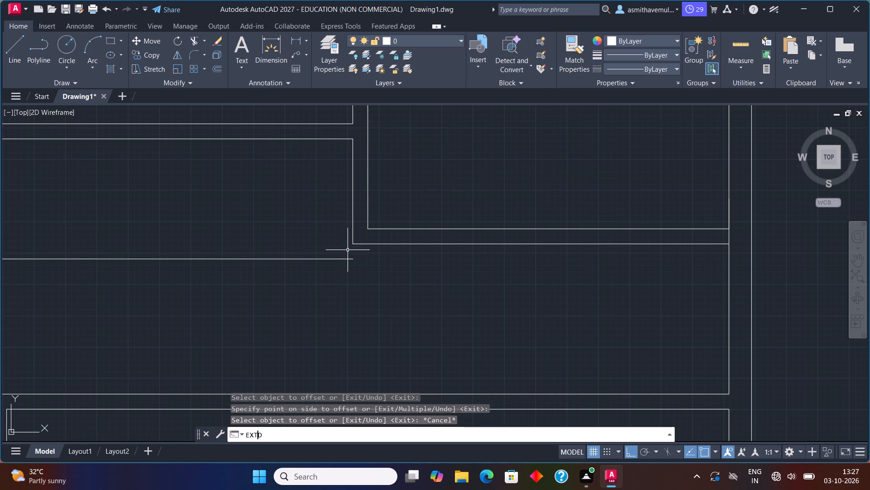
pyautogui.press('BackSpace')
pyautogui.write('END')
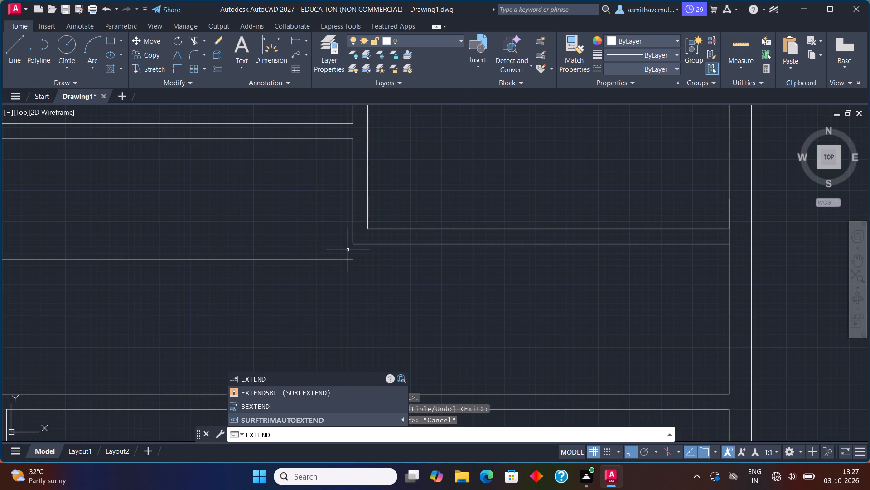
pyautogui.press('Return')
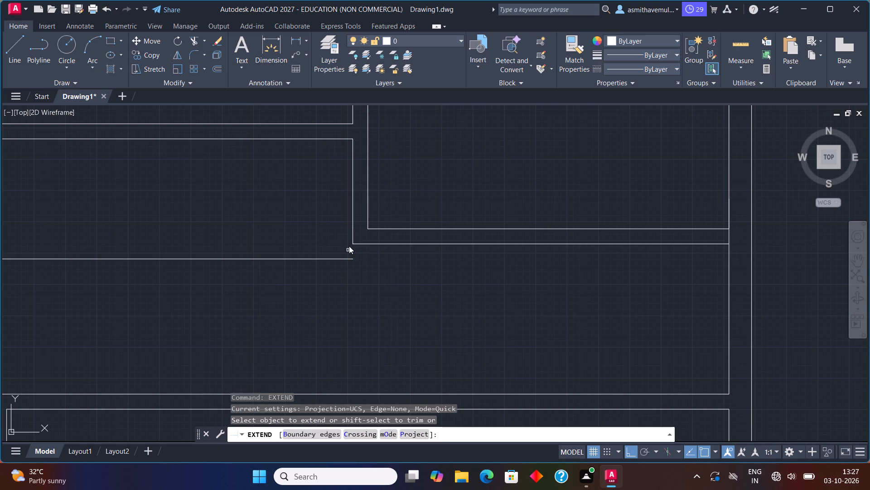
pyautogui.click(348, 259)
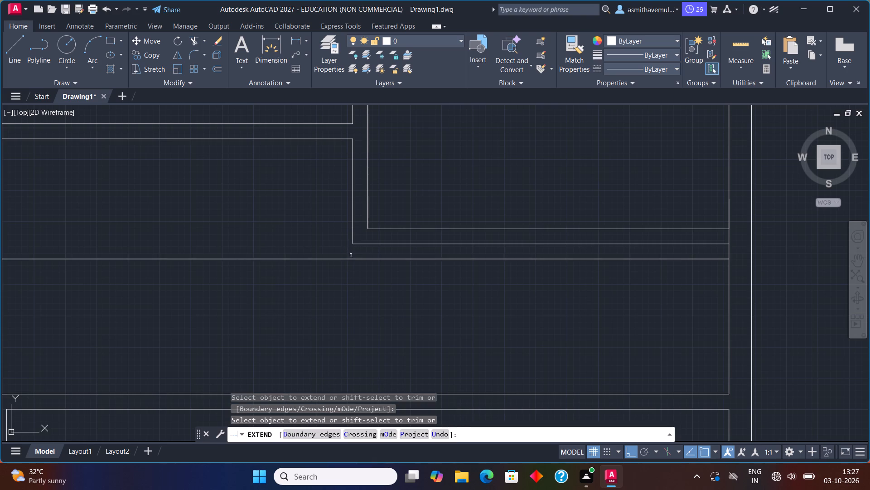
pyautogui.click(353, 230)
pyautogui.click(353, 232)
pyautogui.press('Escape')
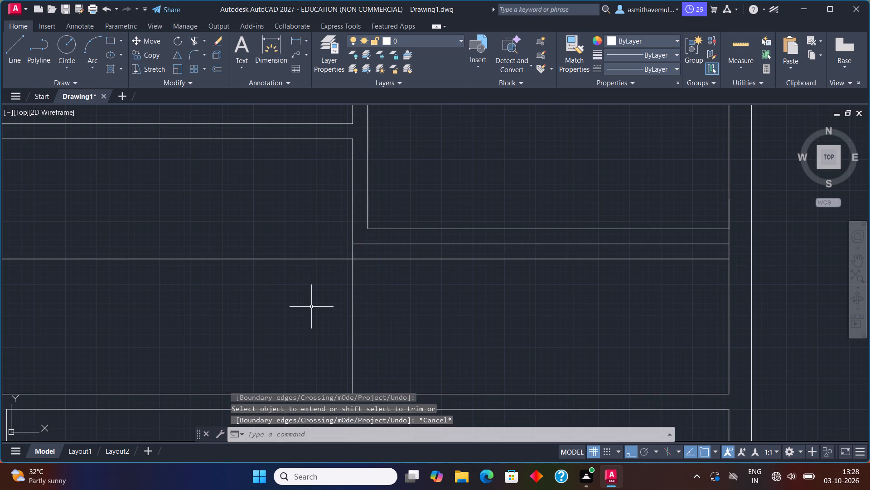
# Offset the extended 4' line by 6" toward the lower rooms to form the fifth upper room's new bottom wall.
pyautogui.press('o')
pyautogui.press('Return')
pyautogui.write('6"')
pyautogui.press('Return')
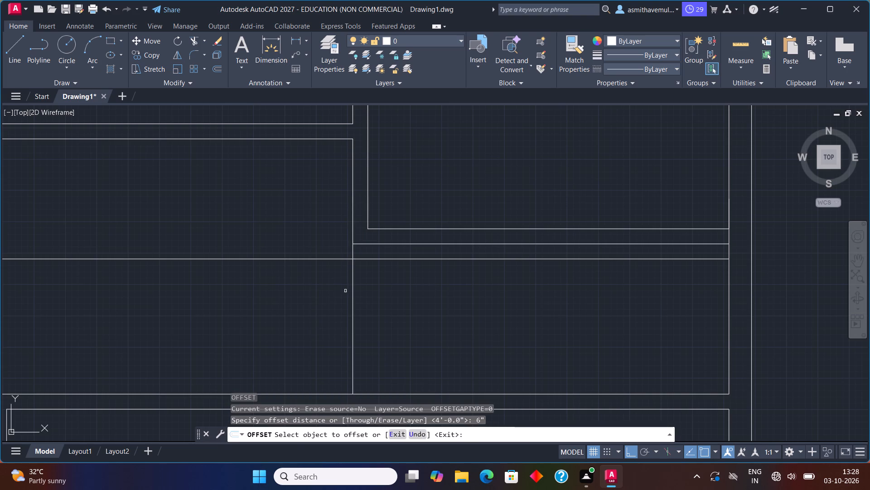
pyautogui.click(387, 260)
pyautogui.click(388, 283)
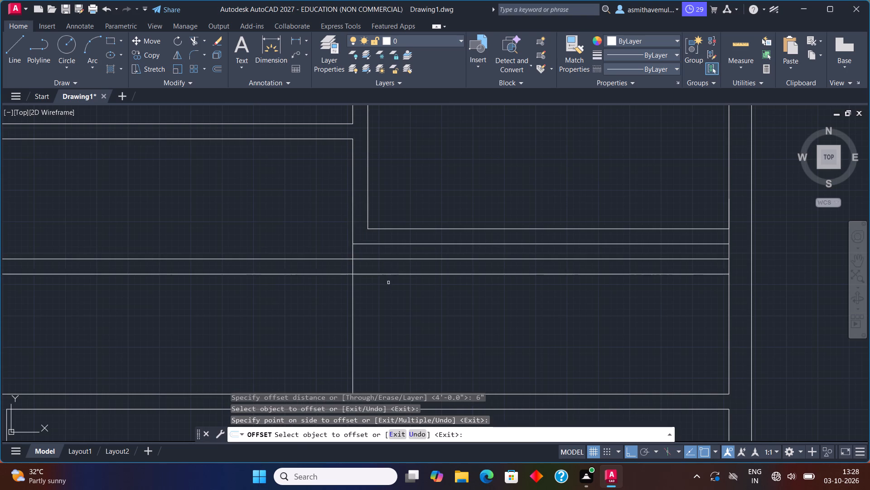
pyautogui.press('Escape')
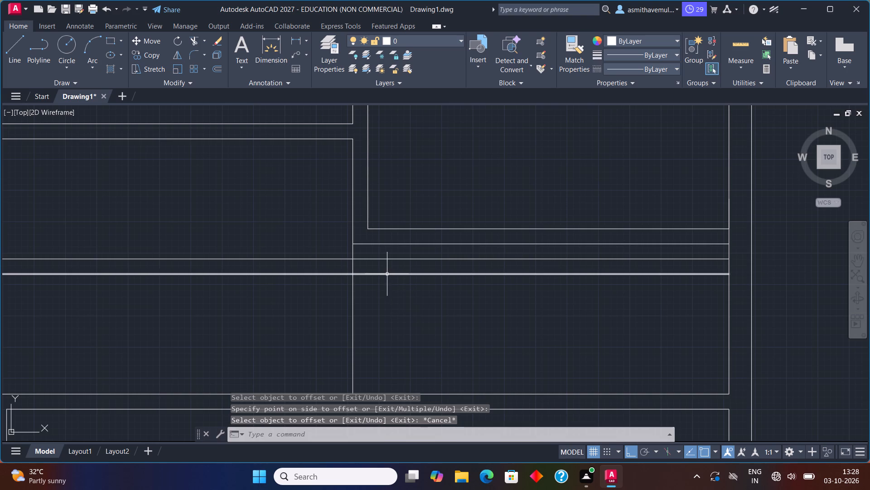
# Trim the new wall lines and partition line back to their outer corner and remove the fifth room's two old bottom wall lines.
pyautogui.write('TRIM')
pyautogui.press('Return')
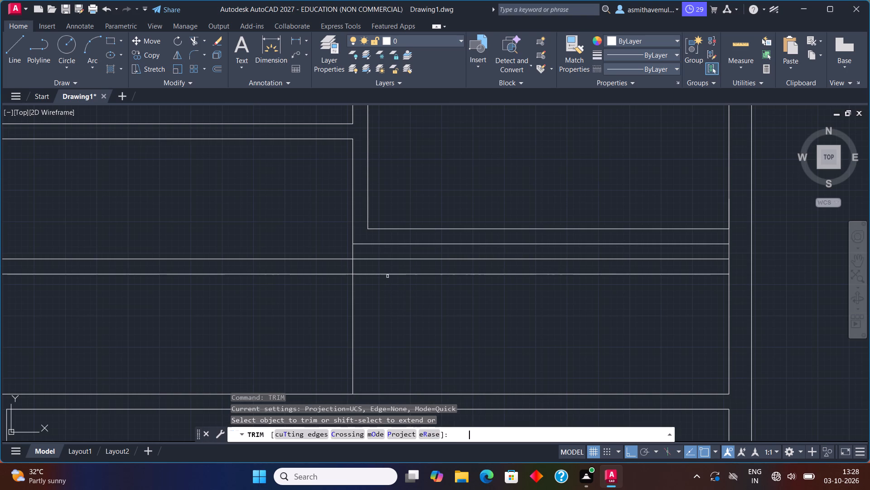
pyautogui.moveTo(386, 332); pyautogui.dragTo(251, 331)
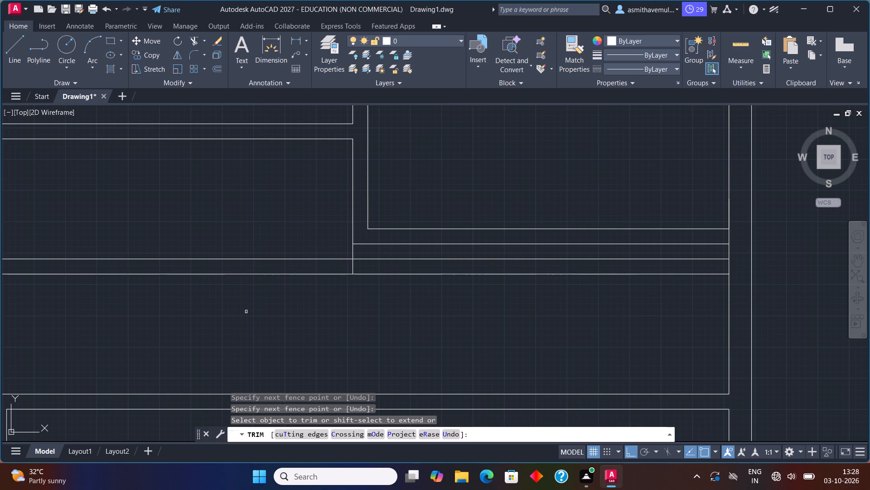
pyautogui.moveTo(263, 285); pyautogui.dragTo(267, 233)
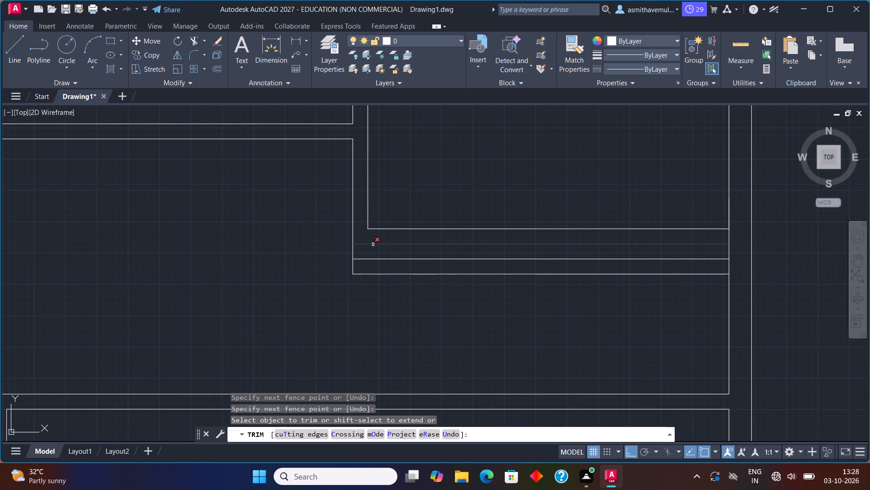
pyautogui.click(373, 245)
pyautogui.click(383, 230)
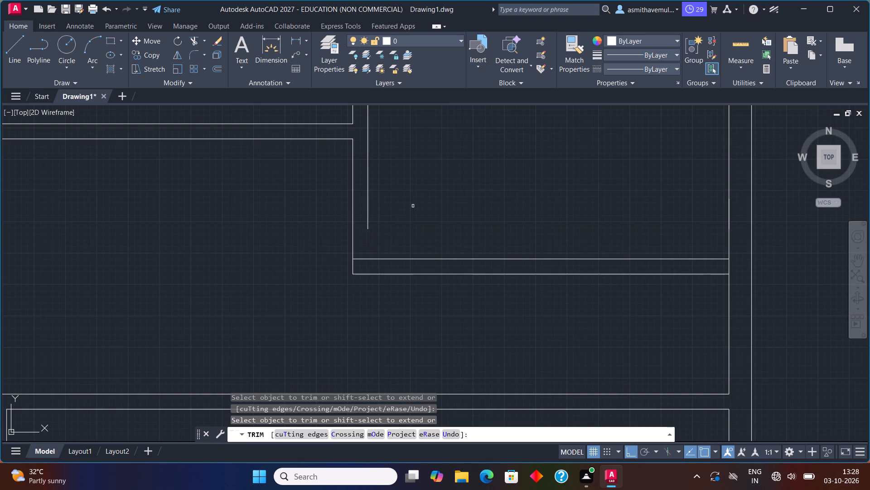
pyautogui.press('Escape')
# Extend the partition's right line to the room-side face of the fifth upper room's new bottom wall.
pyautogui.write('EXTEND')
pyautogui.press('Return')
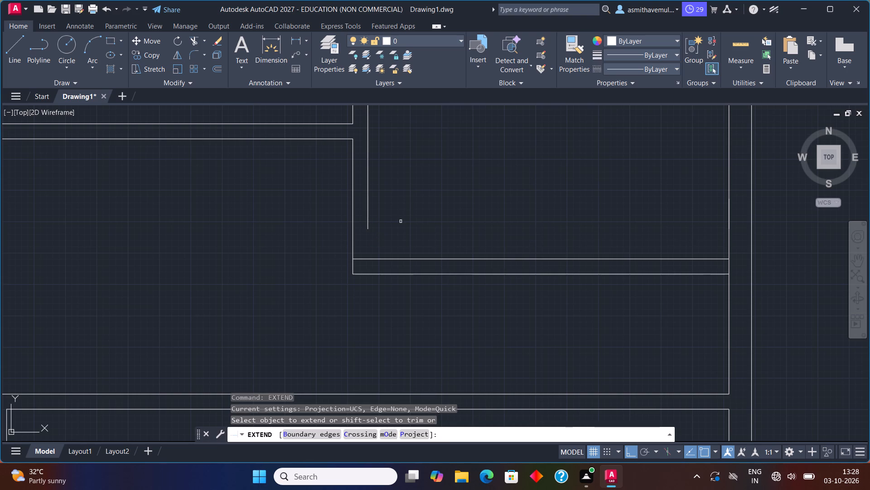
pyautogui.click(367, 219)
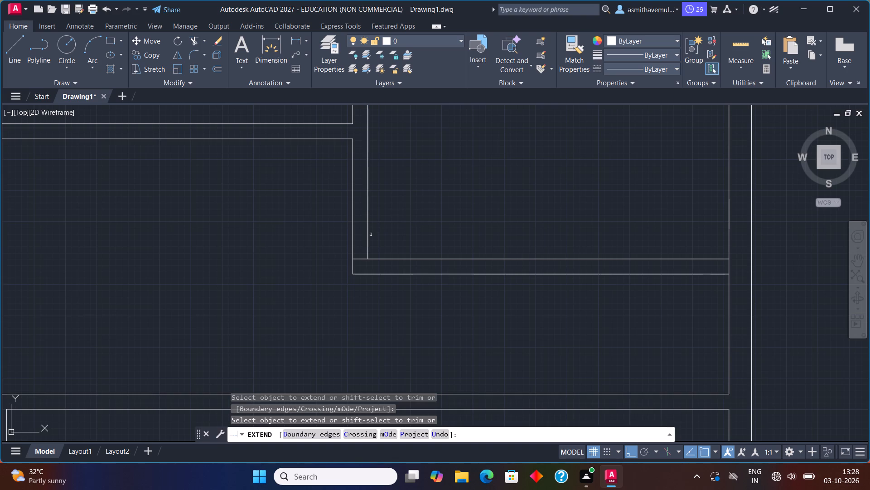
pyautogui.press('Escape')
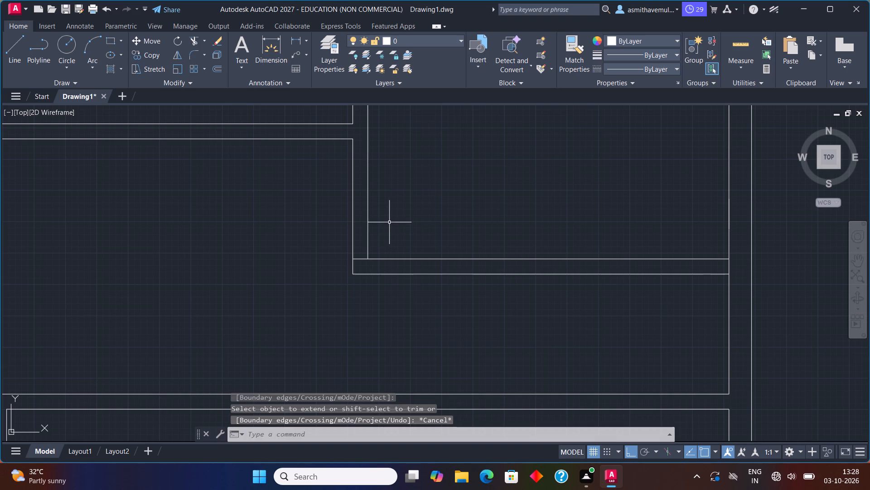
# Trim the stub inside the partition corner and the right outer wall's inner line between the new bottom wall's two faces.
pyautogui.write('TRIM')
pyautogui.press('Return')
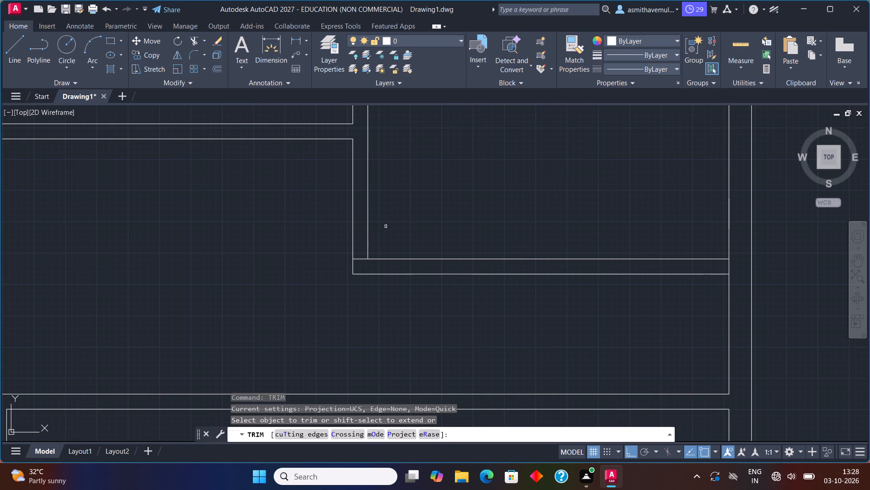
pyautogui.click(359, 258)
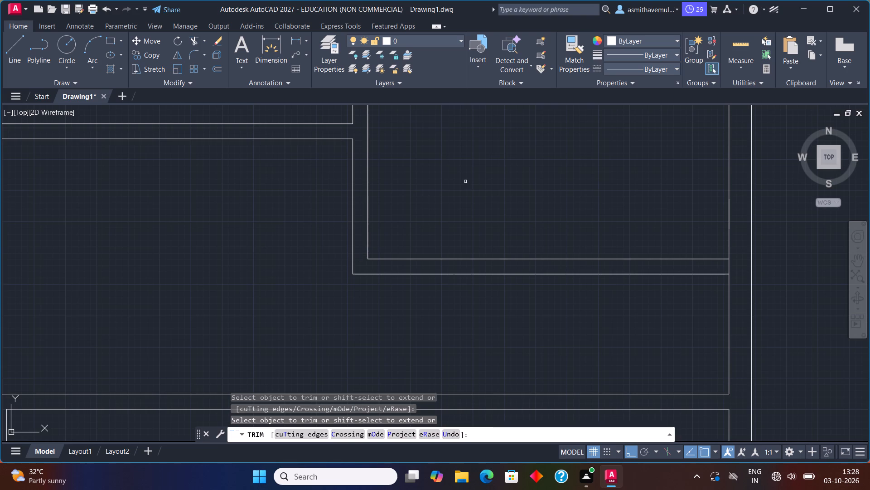
pyautogui.scroll(-1, 473, 178)
pyautogui.moveTo(497, 162); pyautogui.dragTo(473, 225, button='middle')
pyautogui.scroll(1, 659, 305)
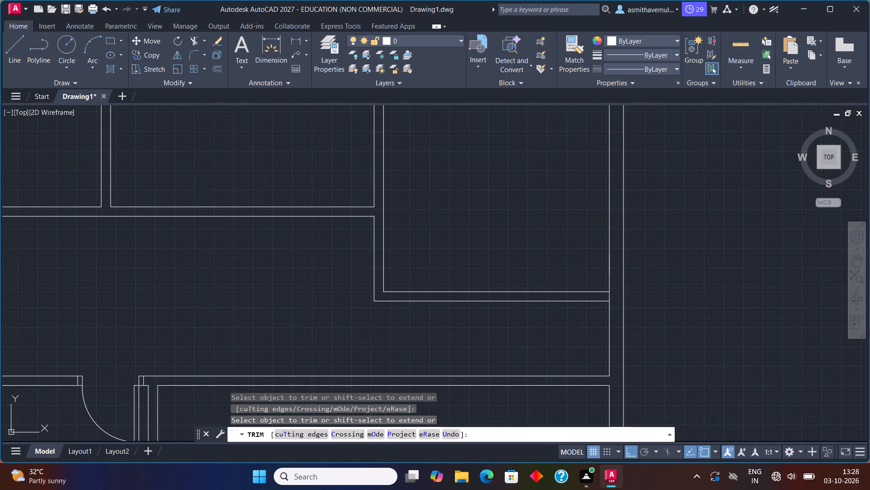
pyautogui.moveTo(589, 291); pyautogui.dragTo(537, 299)
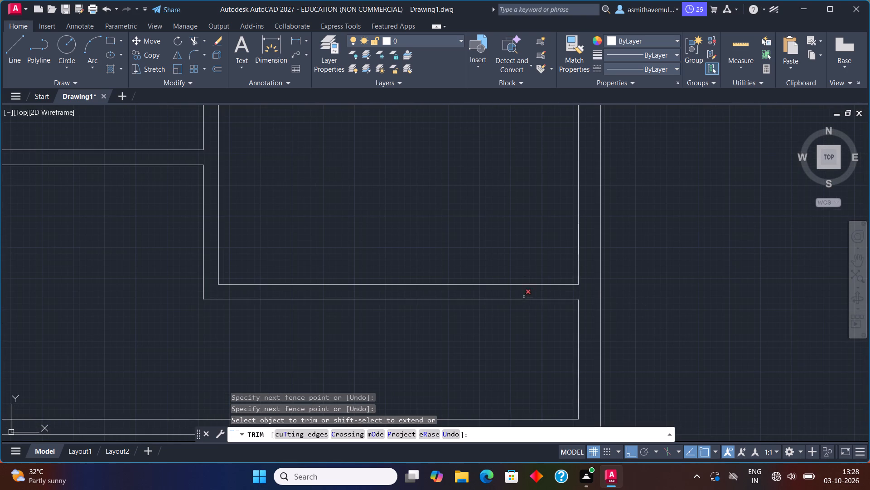
pyautogui.press('Escape')
# Draw a line across the fifth upper room's left partition, starting 3" above the room's lower inner corner.
pyautogui.scroll(-3, 503, 233)
pyautogui.moveTo(494, 225); pyautogui.dragTo(539, 248, button='middle')
pyautogui.scroll(1, 529, 252)
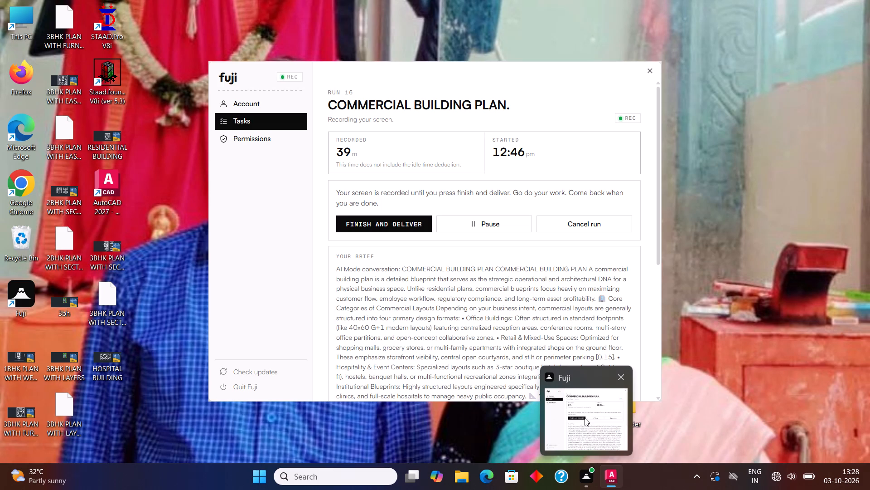
pyautogui.moveTo(533, 308); pyautogui.dragTo(532, 272, button='middle')
pyautogui.scroll(2, 484, 205)
pyautogui.moveTo(480, 198); pyautogui.dragTo(522, 206, button='middle')
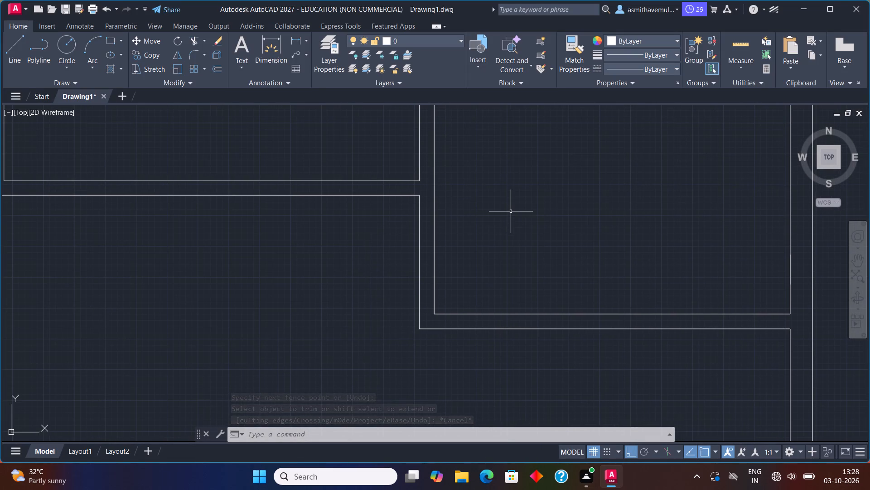
pyautogui.press('l')
pyautogui.press('Return')
pyautogui.write('FROM')
pyautogui.press('Return')
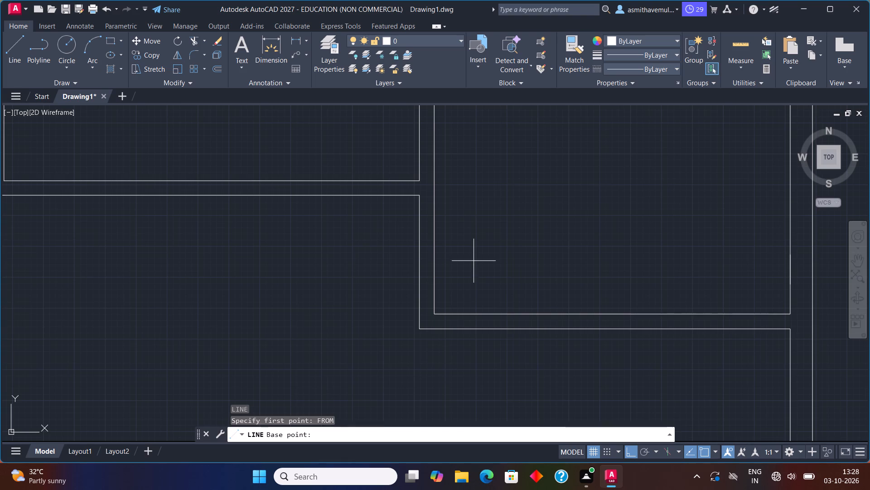
pyautogui.click(436, 312)
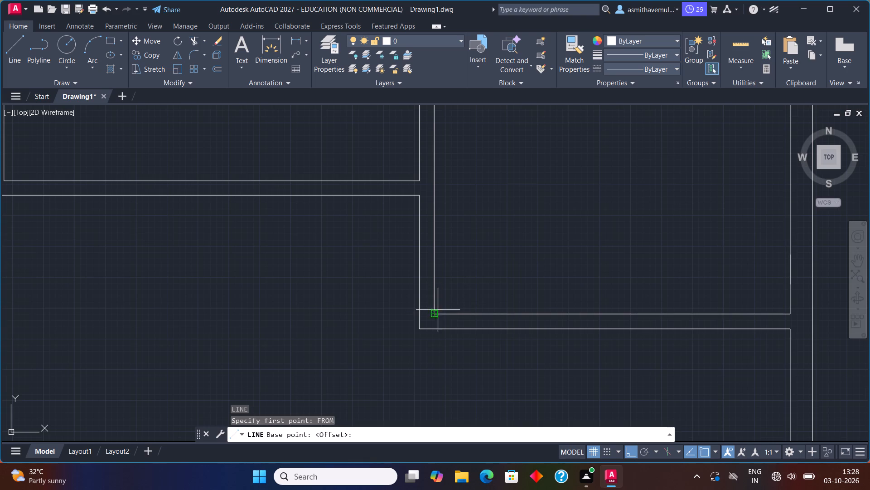
pyautogui.write('@0,3')
pyautogui.hotkey('shift', '"')
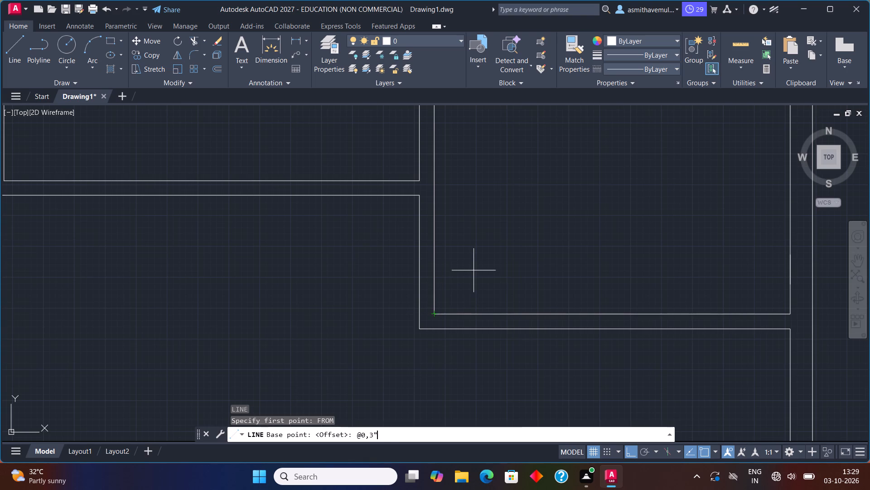
pyautogui.press('Return')
pyautogui.scroll(1, 432, 298)
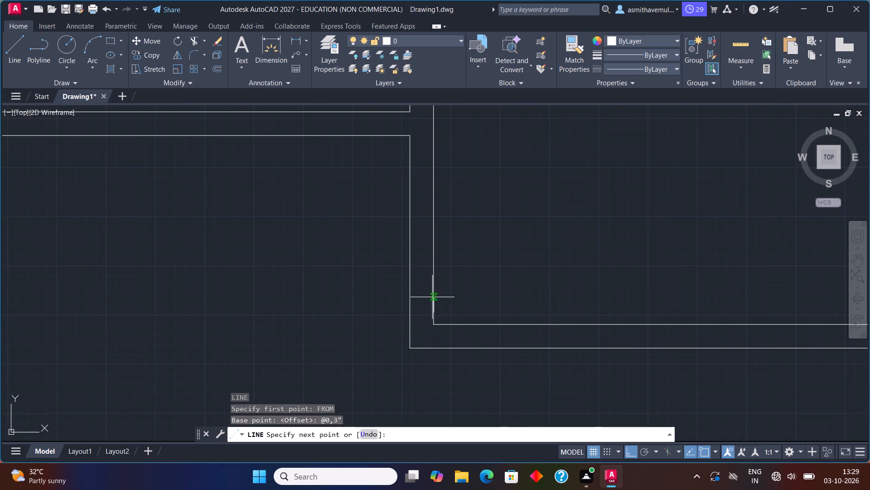
pyautogui.click(411, 314)
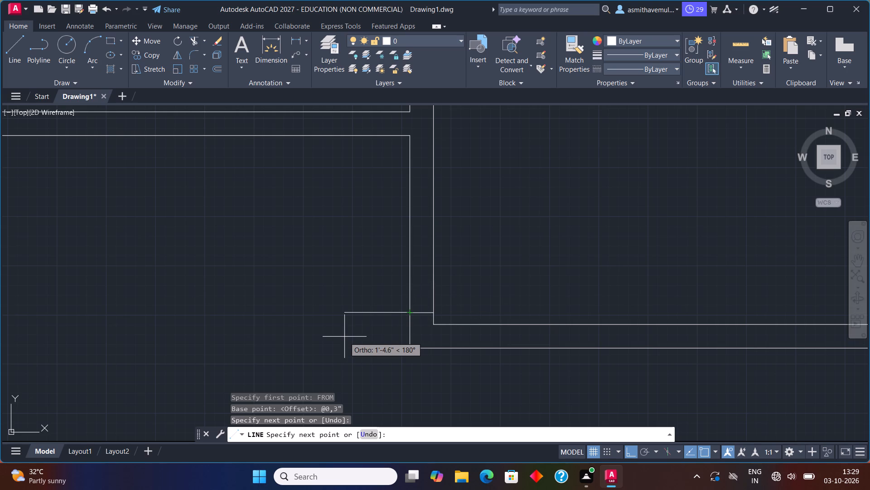
pyautogui.press('Escape')
# Offset the short line across the partition upward by 3" to form the lower door jamb.
pyautogui.press('o')
pyautogui.press('Return')
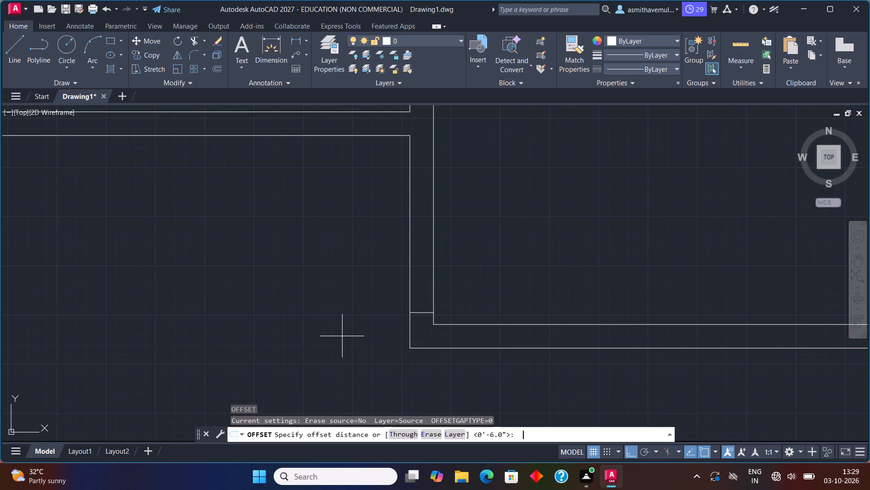
pyautogui.press('3')
pyautogui.hotkey('shift', '"')
pyautogui.press('Return')
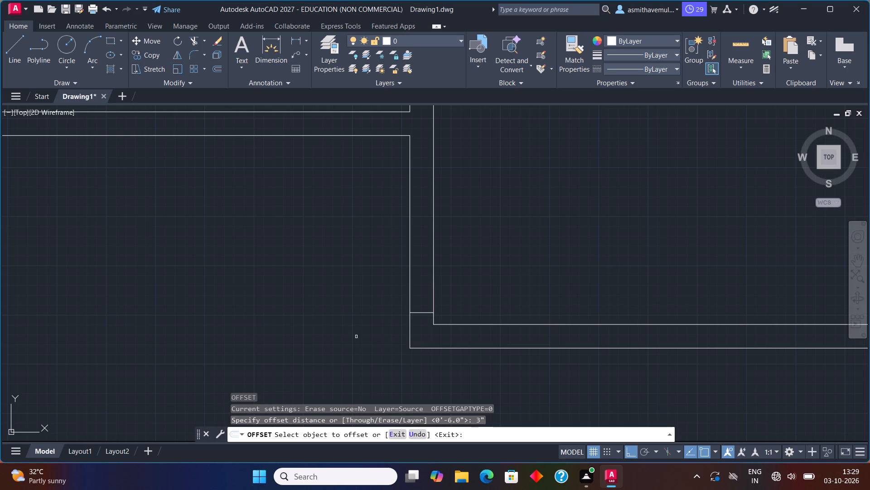
pyautogui.click(415, 314)
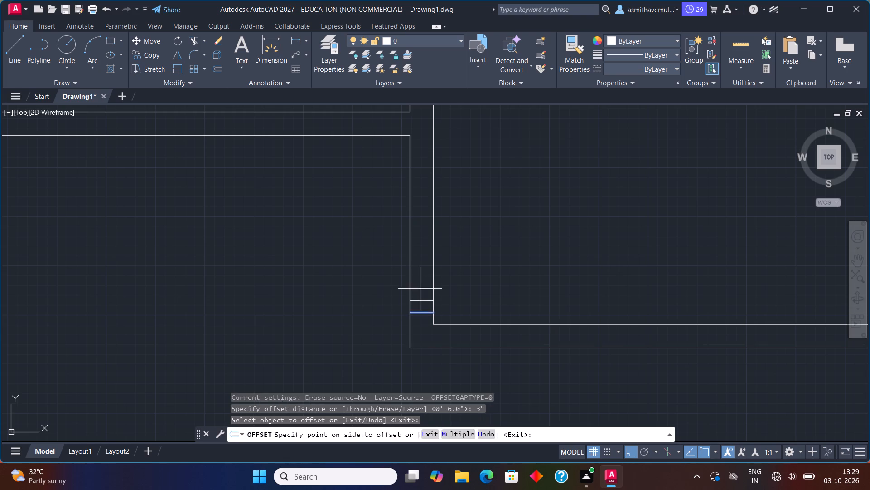
pyautogui.click(420, 288)
pyautogui.press('Escape')
# Offset the lower jamb's upper line by 3' up the partition to set the door opening width.
pyautogui.press('o')
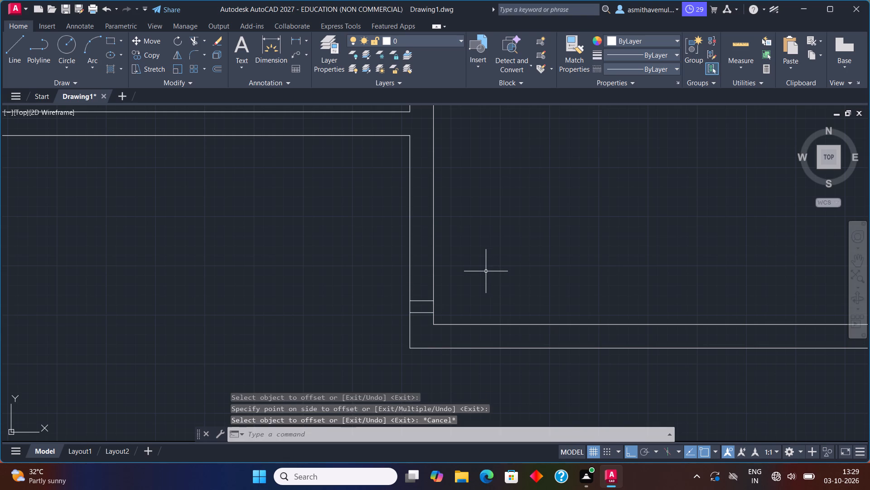
pyautogui.press('Return')
pyautogui.write("3'")
pyautogui.press('Return')
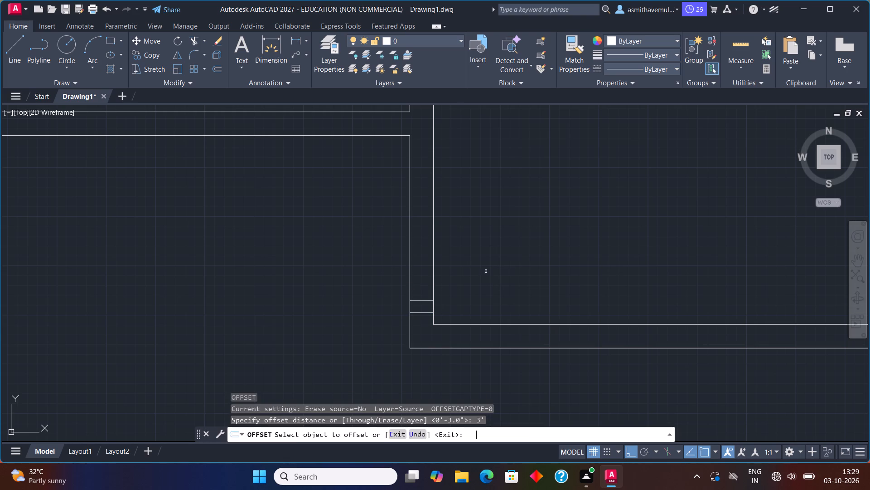
pyautogui.click(427, 302)
pyautogui.click(429, 208)
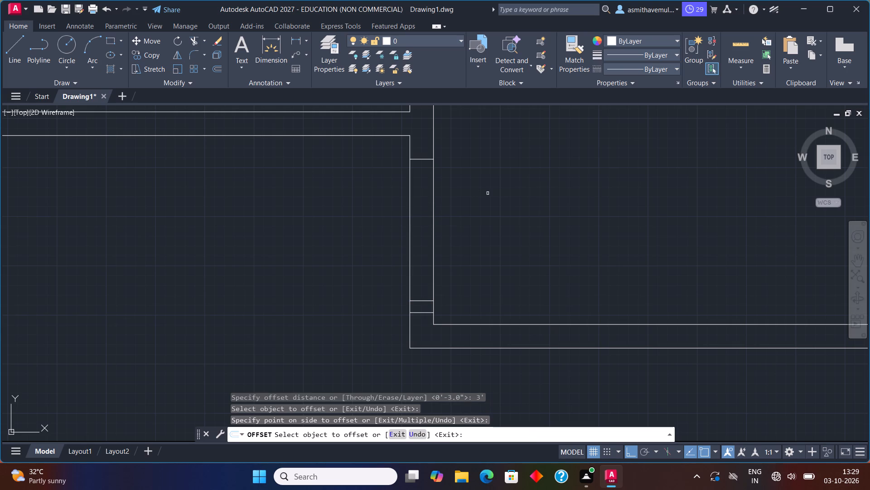
pyautogui.press('Escape')
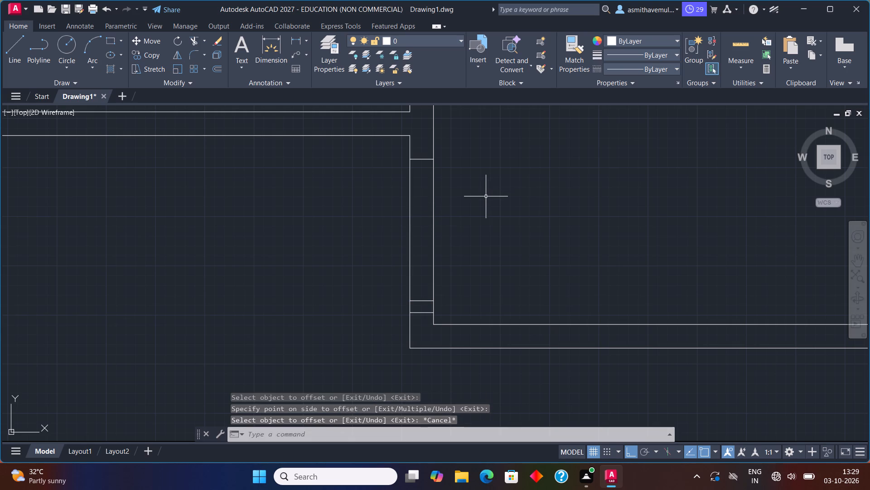
# Offset the line at the top of the door opening upward by 3" to form the upper jamb.
pyautogui.press('o')
pyautogui.press('Return')
pyautogui.press('3')
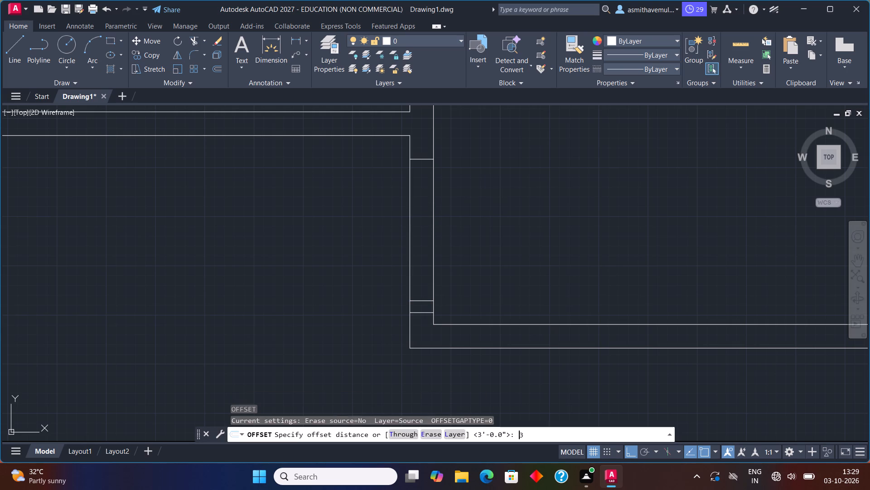
pyautogui.hotkey('shift', '"')
pyautogui.press('Return')
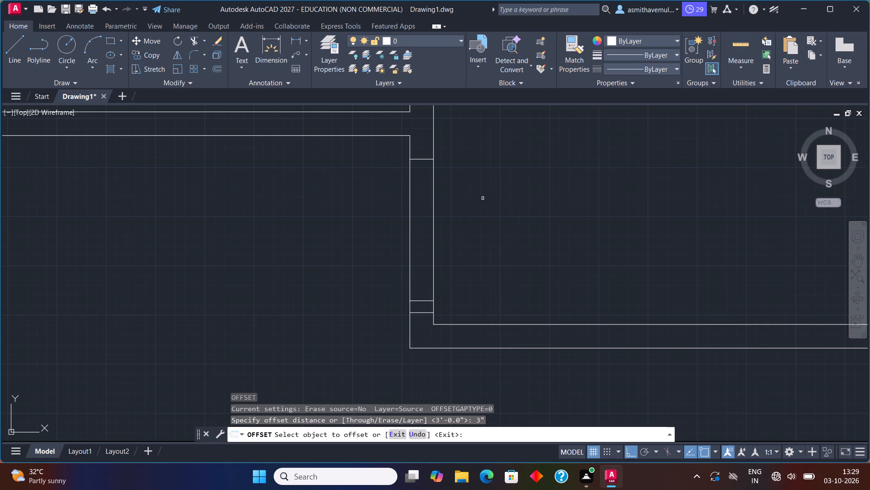
pyautogui.click(428, 159)
pyautogui.click(426, 148)
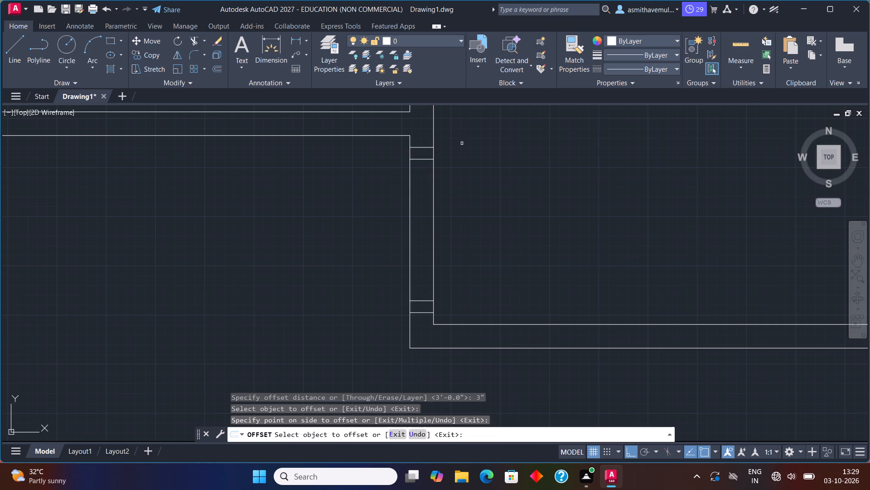
pyautogui.press('Escape')
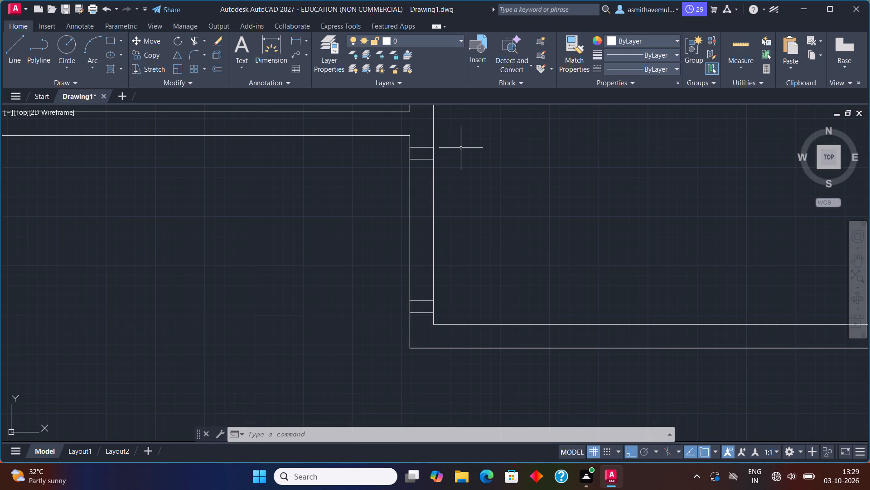
# Extend the room-side lines of both partitions bounding the fourth upper room down to the corridor-side wall line.
pyautogui.scroll(-2, 414, 217)
pyautogui.moveTo(375, 231); pyautogui.dragTo(380, 254, button='middle')
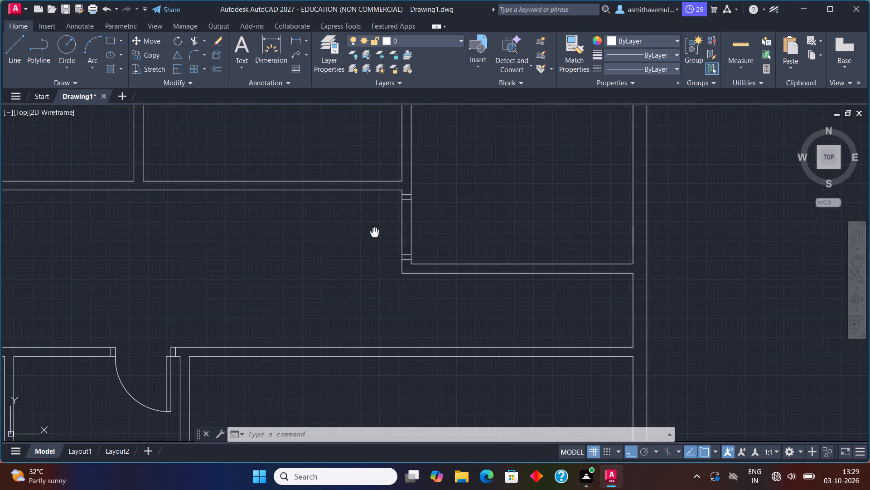
pyautogui.moveTo(380, 254); pyautogui.dragTo(385, 266, button='middle')
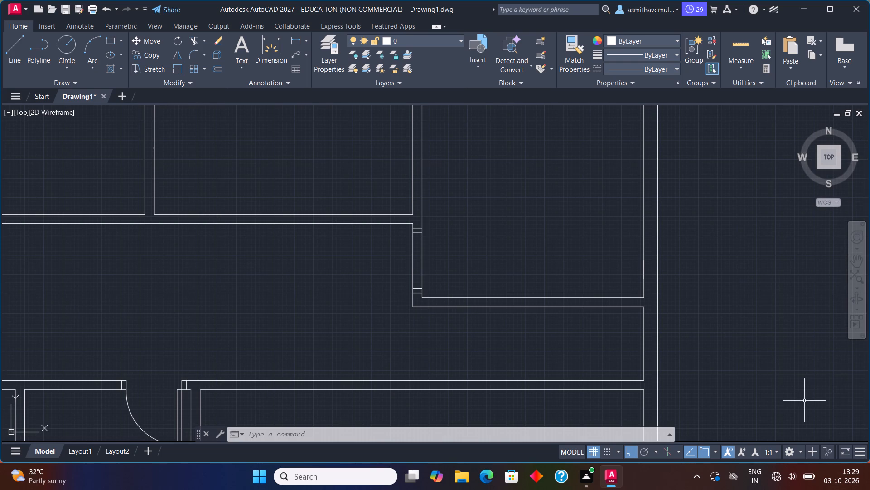
pyautogui.write('EXTEND')
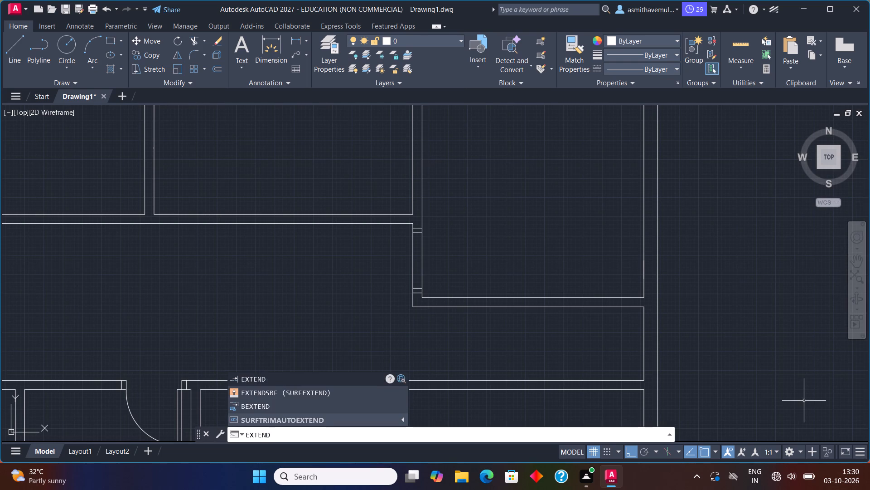
pyautogui.press('Return')
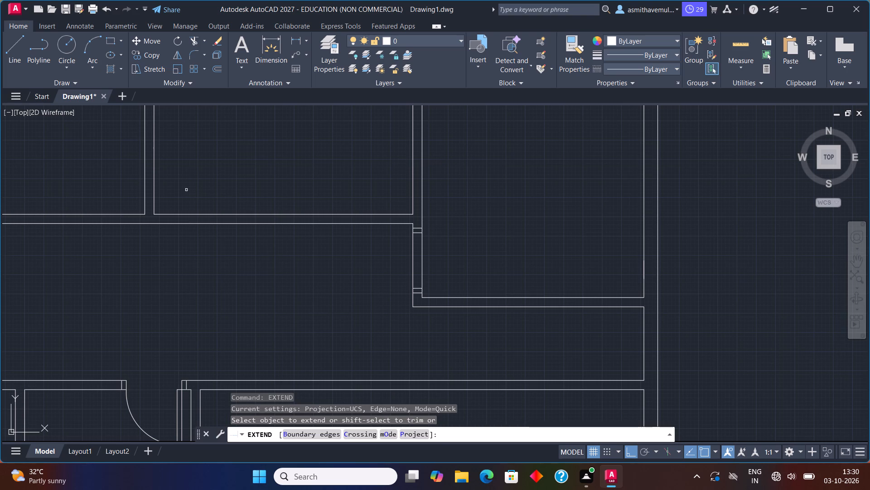
pyautogui.click(155, 208)
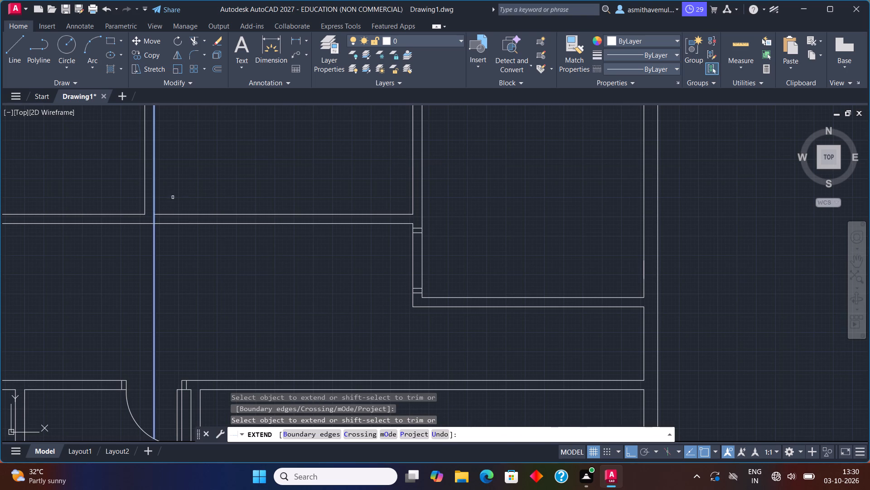
pyautogui.click(412, 206)
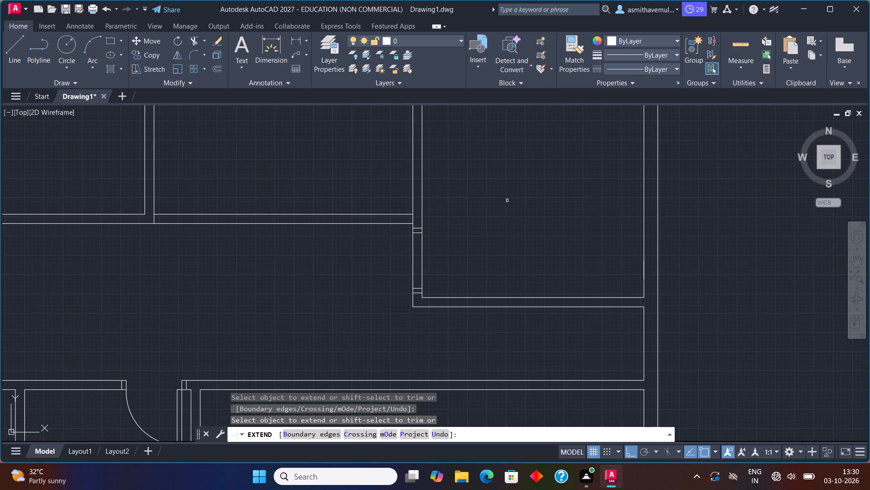
pyautogui.press('Escape')
# Trim away both bottom wall lines of the fourth upper room between its two side partitions.
pyautogui.write('TRIM')
pyautogui.press('Return')
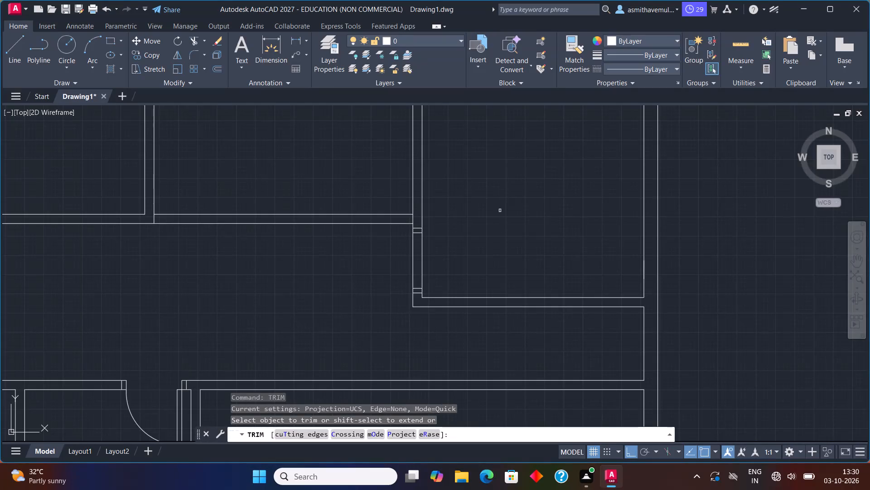
pyautogui.click(400, 214)
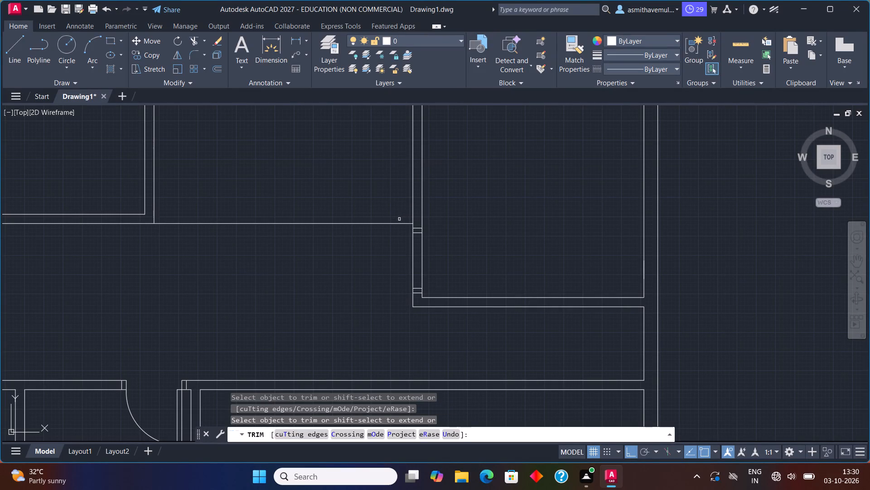
pyautogui.click(399, 225)
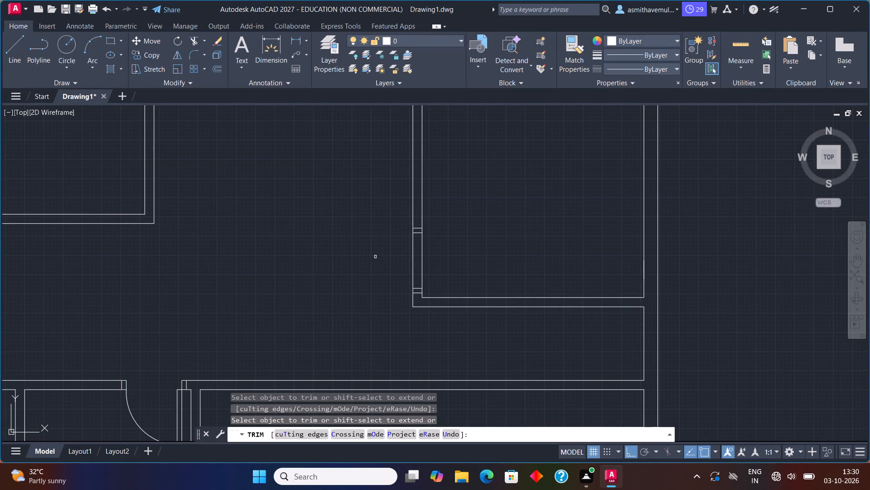
pyautogui.press('Escape')
# Trim both partition lines between the two jambs to open the doorway into the fifth upper room.
pyautogui.scroll(-1, 375, 257)
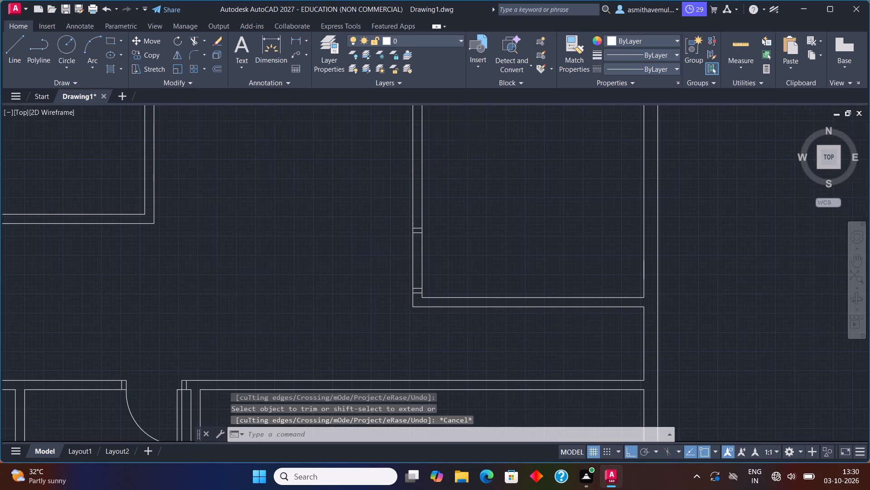
pyautogui.scroll(-2, 376, 257)
pyautogui.moveTo(376, 259); pyautogui.dragTo(348, 269, button='middle')
pyautogui.scroll(1, 348, 269)
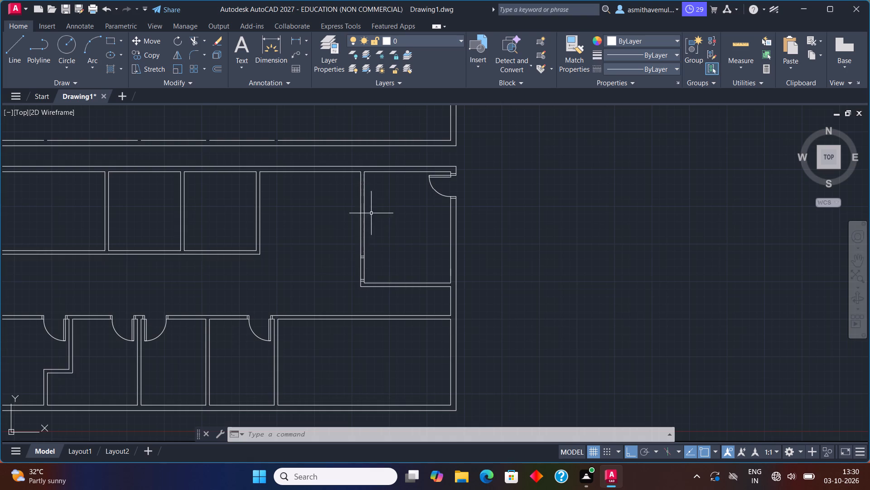
pyautogui.scroll(1, 394, 226)
pyautogui.moveTo(393, 238); pyautogui.dragTo(445, 174, button='middle')
pyautogui.scroll(2, 348, 235)
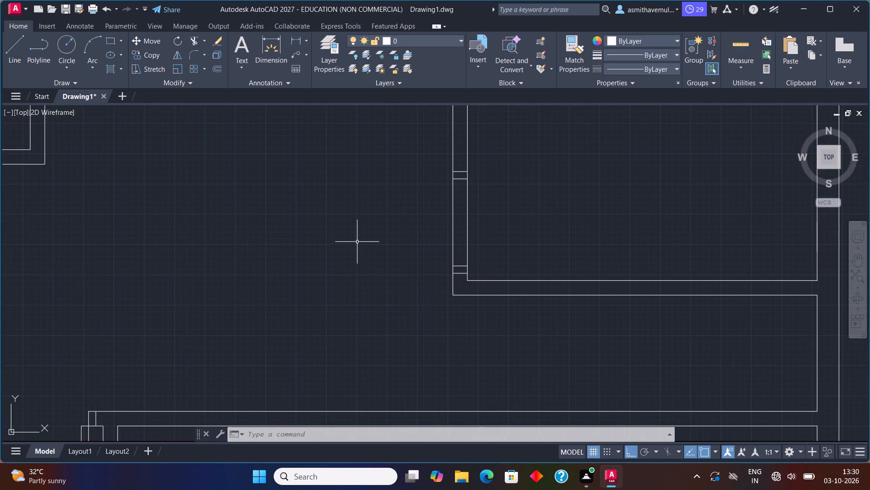
pyautogui.write('TRIM')
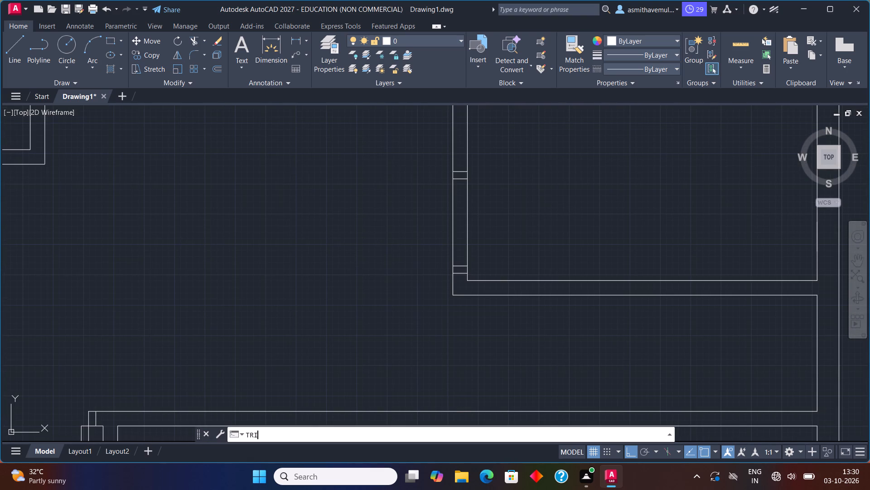
pyautogui.press('Return')
pyautogui.moveTo(404, 225); pyautogui.dragTo(464, 218)
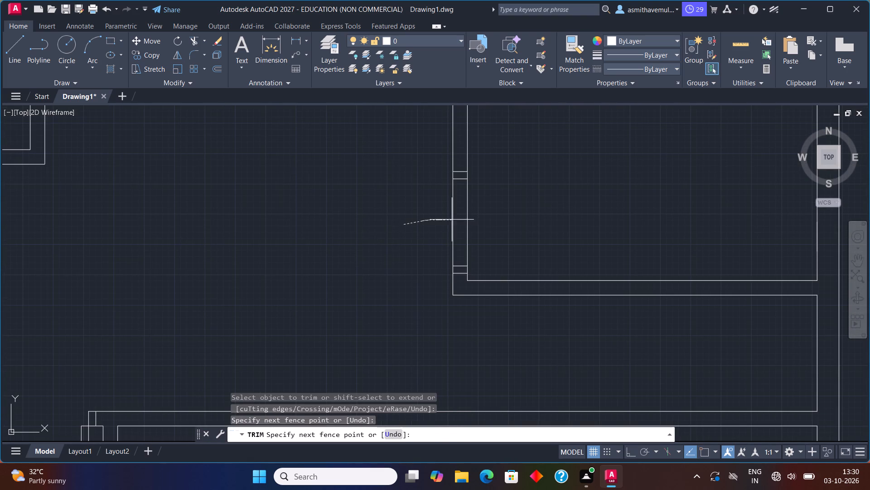
pyautogui.moveTo(464, 218); pyautogui.dragTo(532, 212)
pyautogui.press('Escape')
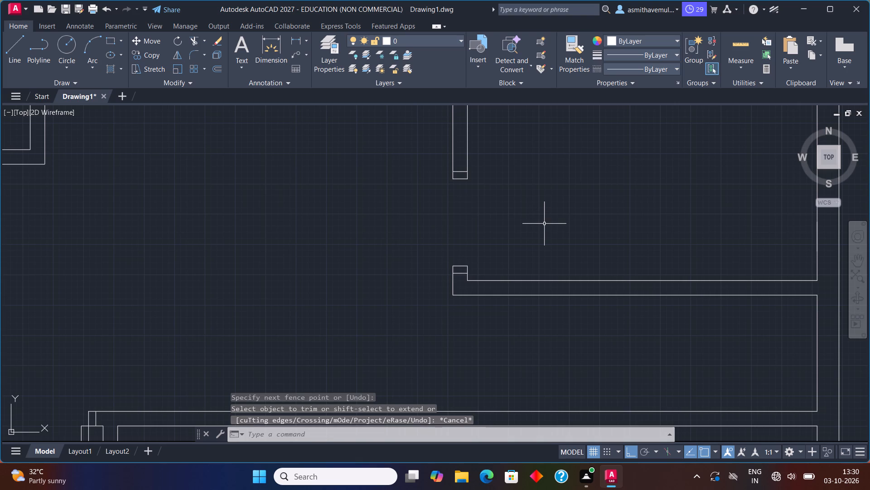
# Draw a 3' by 3" rectangle as the door leaf, from the lower jamb's room-side corner into the fifth upper room.
pyautogui.write('REC')
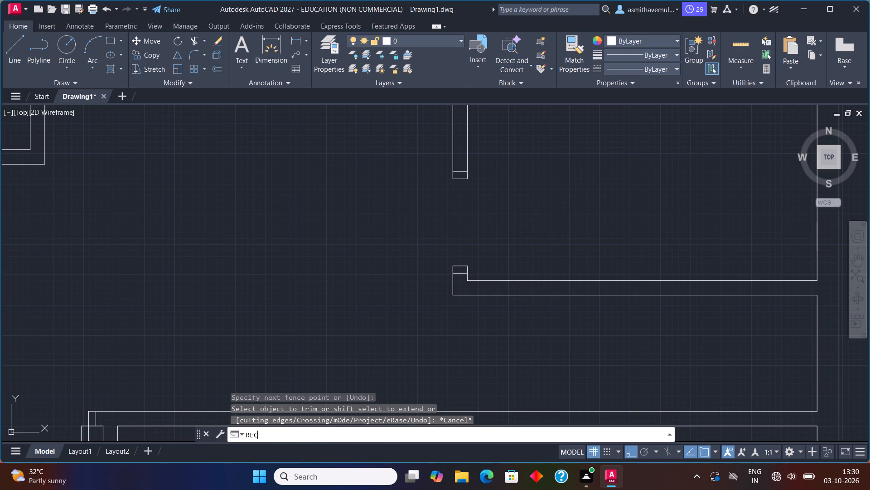
pyautogui.press('Return')
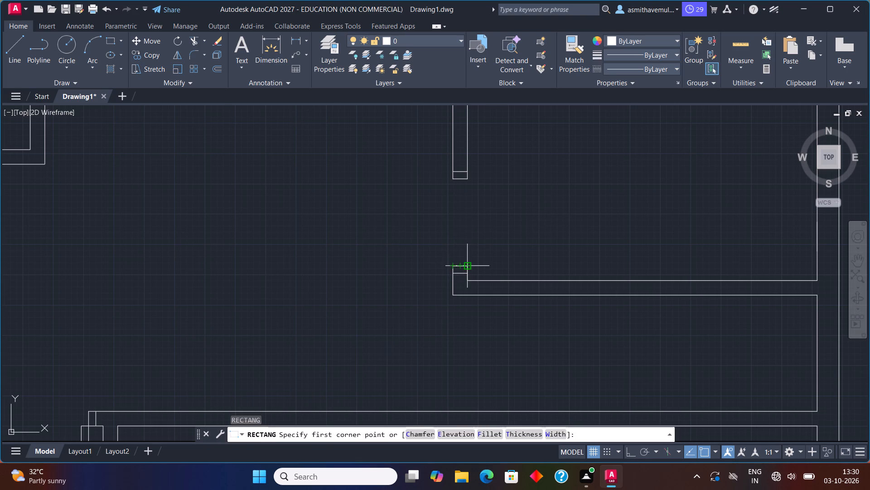
pyautogui.click(464, 264)
pyautogui.press('d')
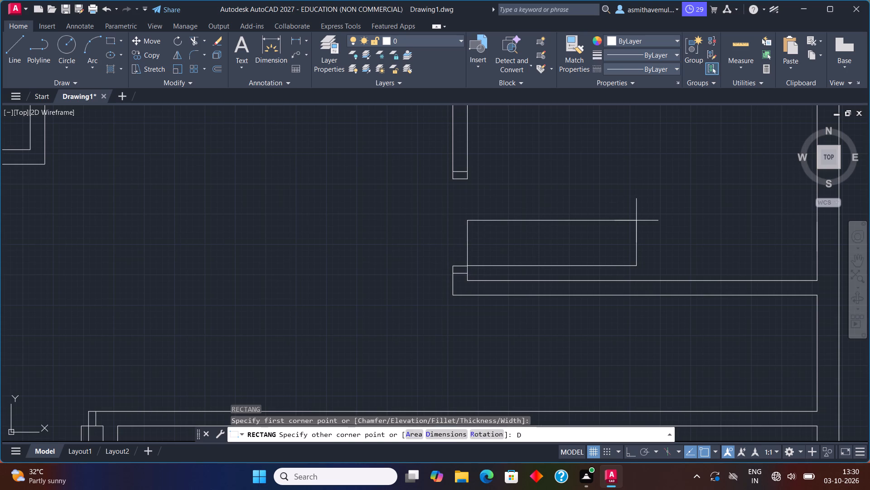
pyautogui.press('Return')
pyautogui.write("3'")
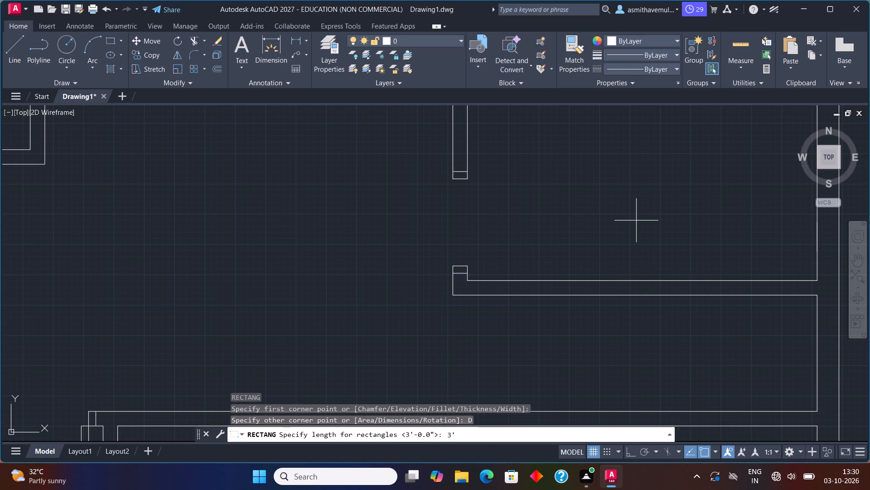
pyautogui.press('Return')
pyautogui.press('3')
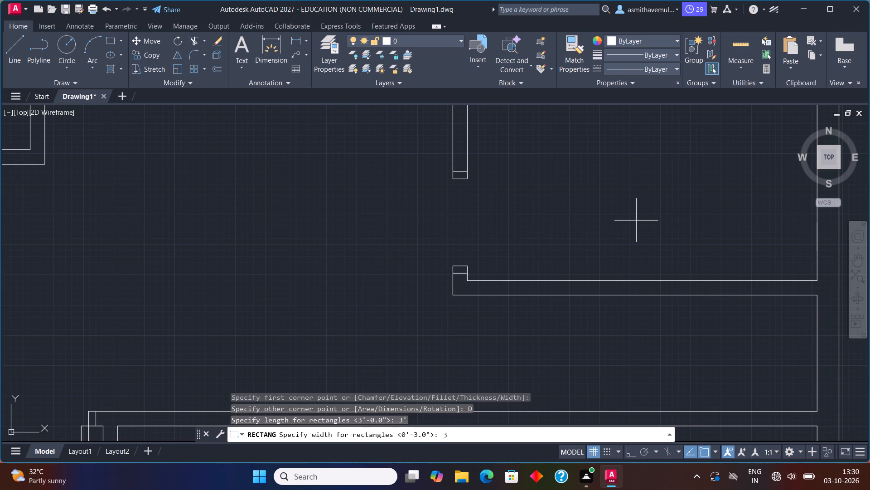
pyautogui.hotkey('shift', '"')
pyautogui.press('Return')
pyautogui.click(635, 222)
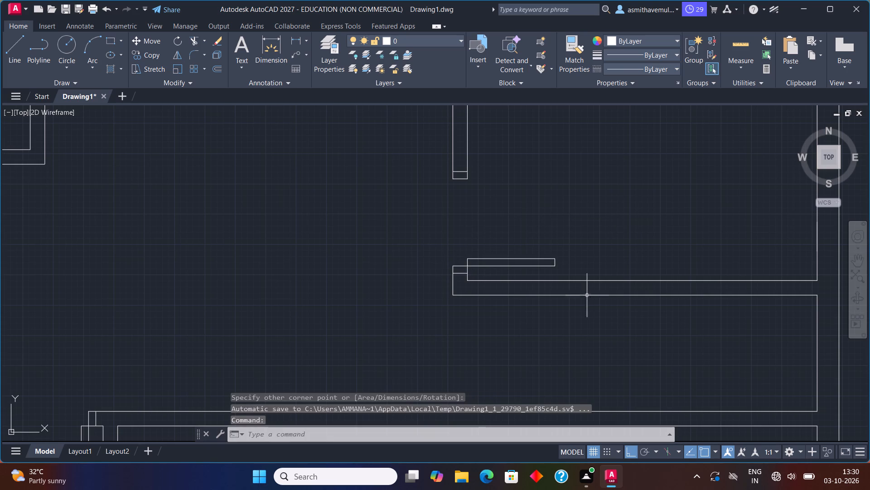
# Draw a three-point swing arc from the door leaf's free end through its upper corner to the upper jamb's room-side corner.
pyautogui.scroll(1, 569, 263)
pyautogui.moveTo(569, 261); pyautogui.dragTo(562, 269, button='middle')
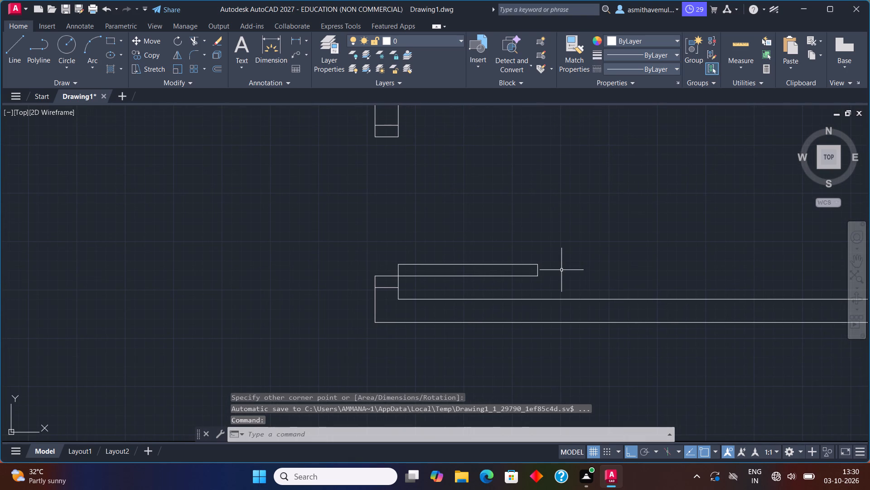
pyautogui.write('ARC')
pyautogui.press('Return')
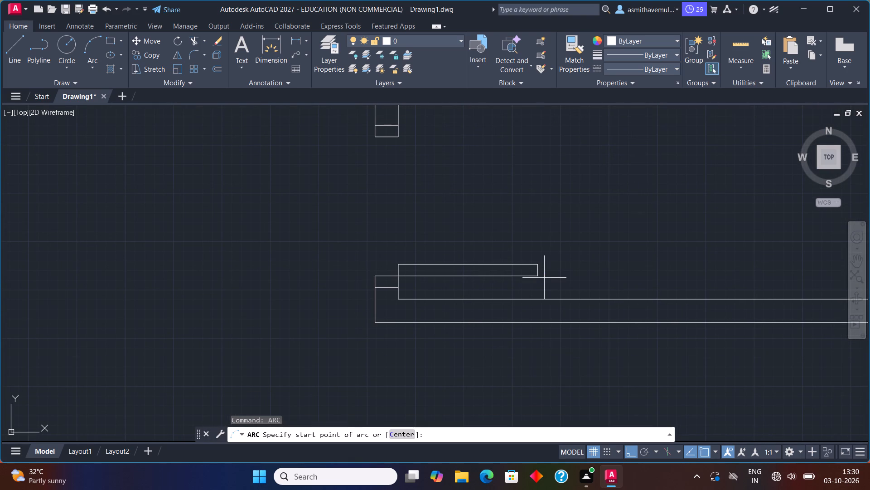
pyautogui.click(540, 278)
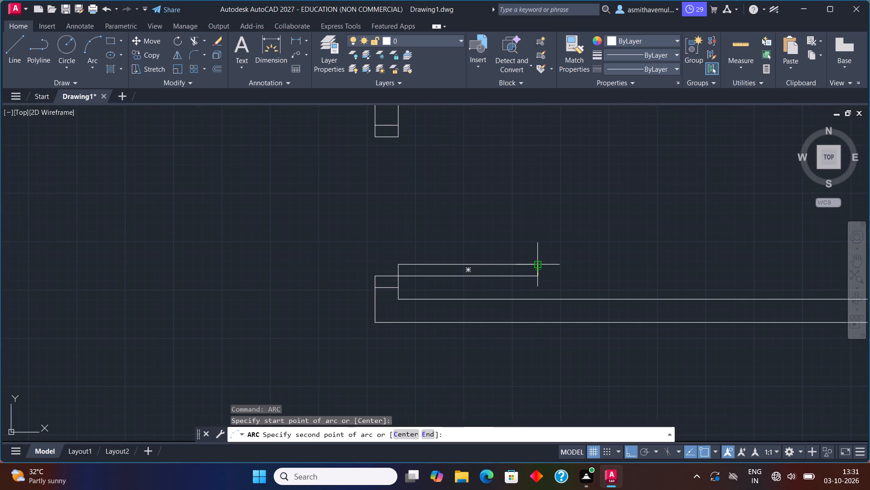
pyautogui.click(538, 265)
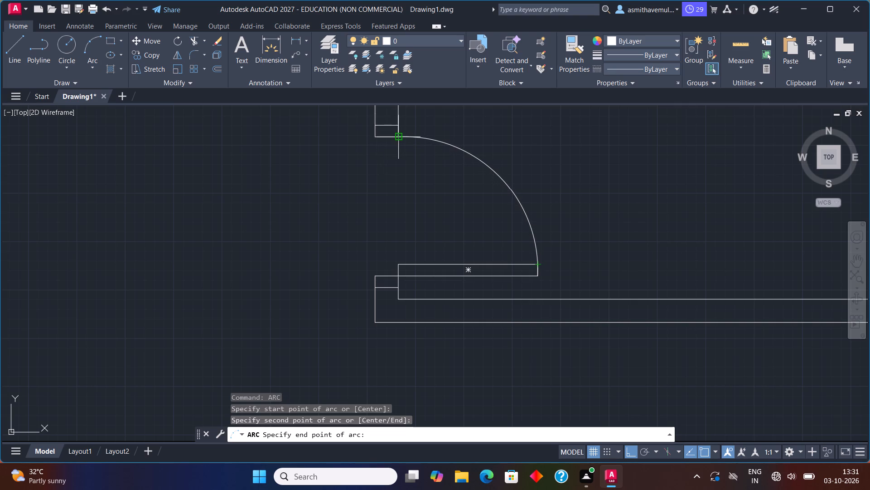
pyautogui.click(396, 135)
# Measure the clear opening between the two jambs of the fifth upper room's door with a linear dimension, without placing it.
pyautogui.scroll(-1, 411, 160)
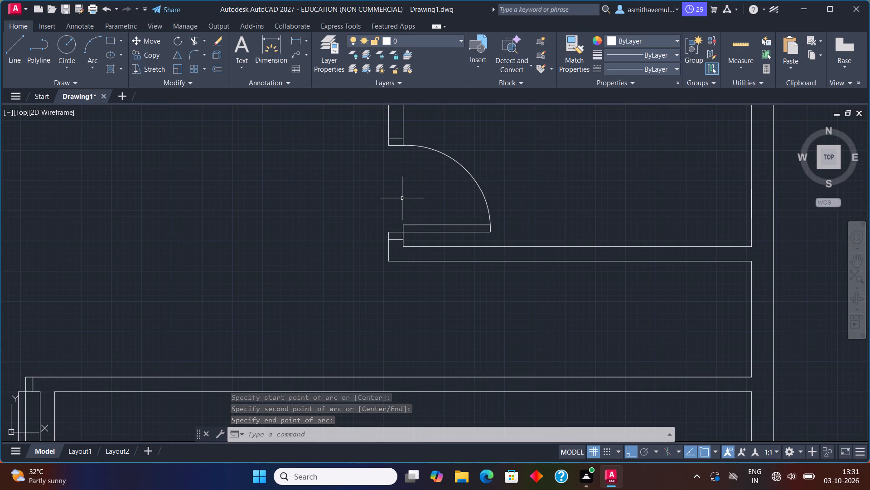
pyautogui.scroll(-1, 401, 220)
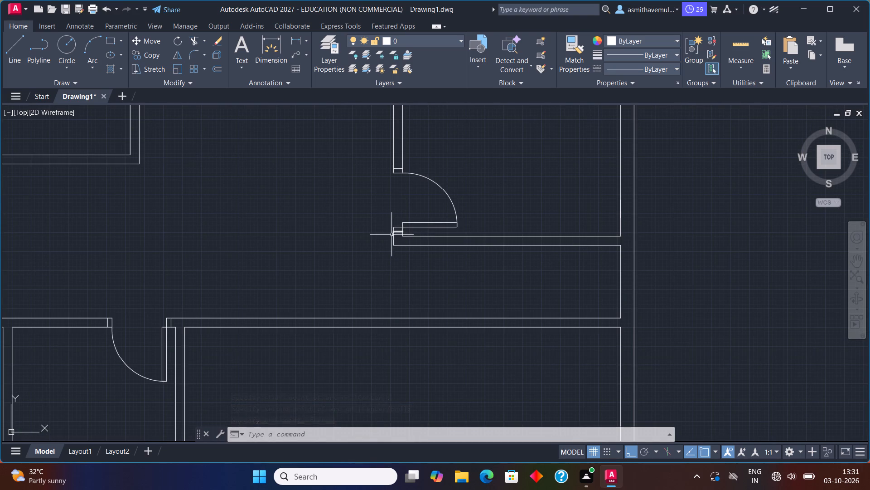
pyautogui.moveTo(387, 235); pyautogui.dragTo(414, 235, button='middle')
pyautogui.scroll(1, 437, 195)
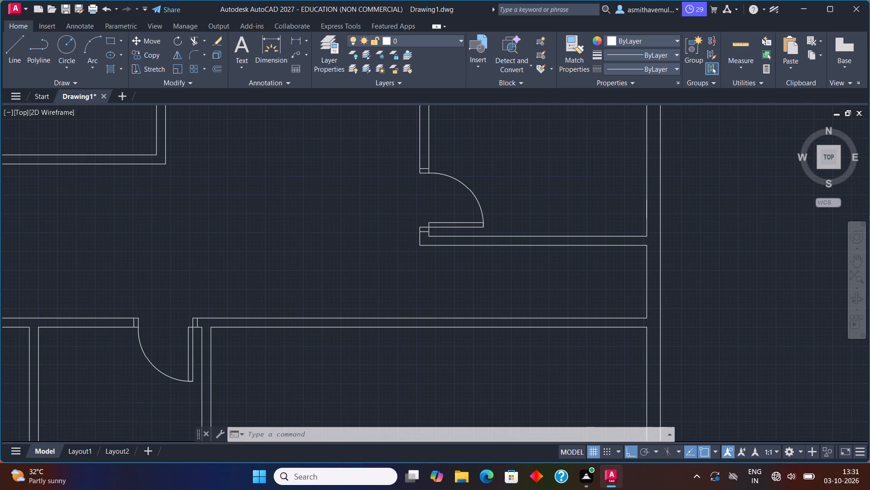
pyautogui.write('DLI')
pyautogui.press('Return')
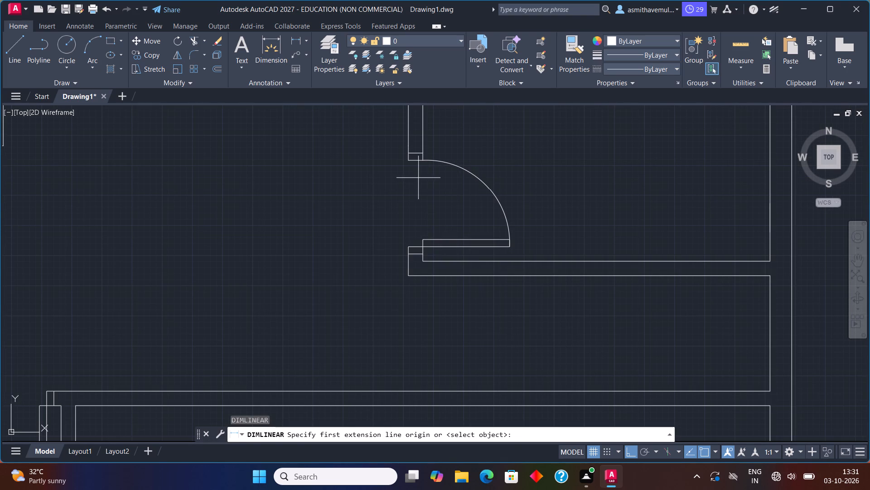
pyautogui.click(416, 163)
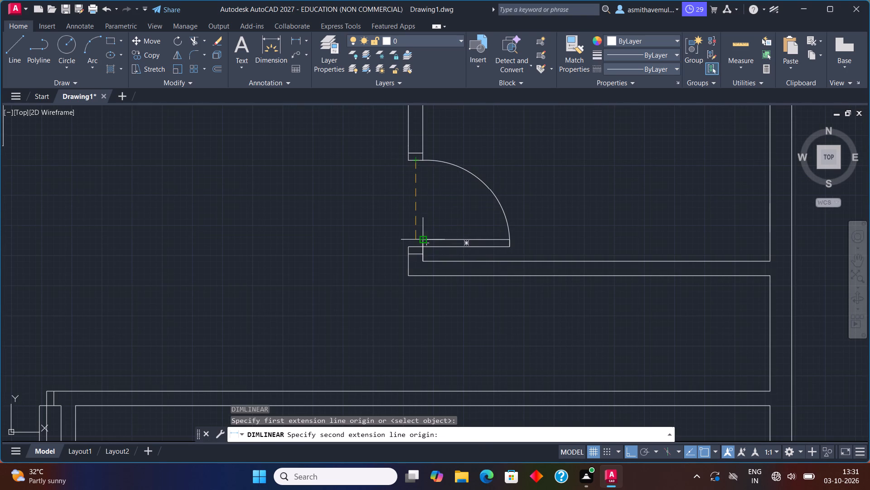
pyautogui.click(416, 250)
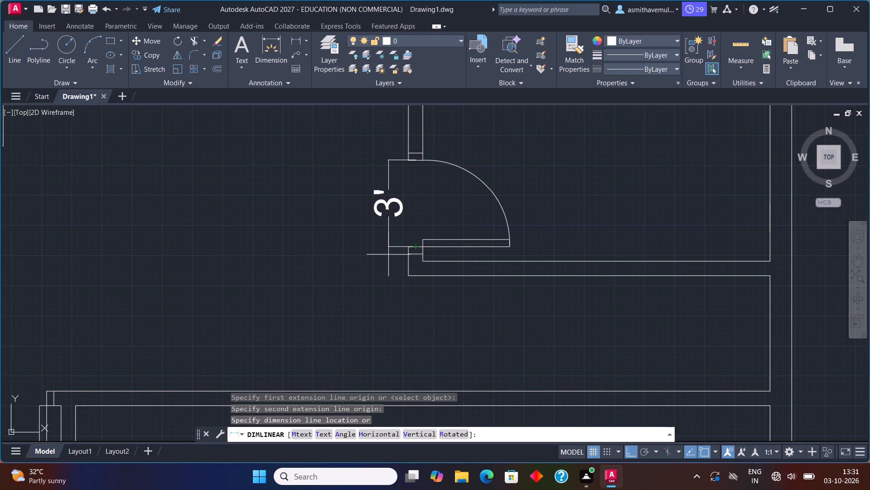
pyautogui.press('Escape')
# Draw a line across the third upper room's bottom wall, starting 3" left of the room's inner bottom-right corner.
pyautogui.scroll(-1, 388, 255)
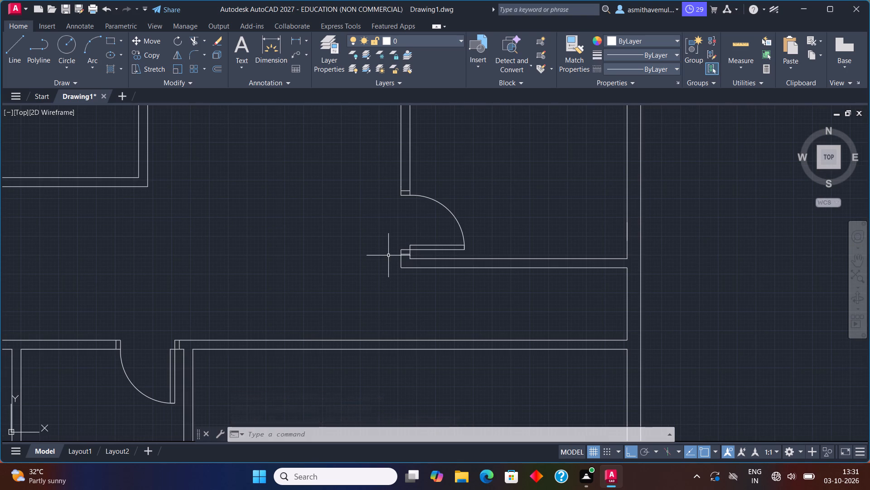
pyautogui.scroll(-1, 385, 256)
pyautogui.moveTo(382, 256); pyautogui.dragTo(560, 246, button='middle')
pyautogui.moveTo(463, 248); pyautogui.dragTo(507, 273, button='middle')
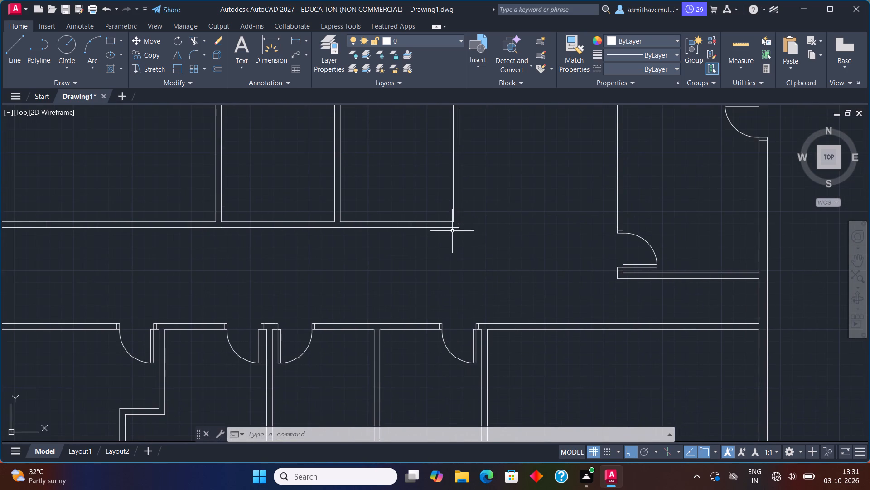
pyautogui.scroll(1, 451, 229)
pyautogui.moveTo(450, 227); pyautogui.dragTo(455, 274, button='middle')
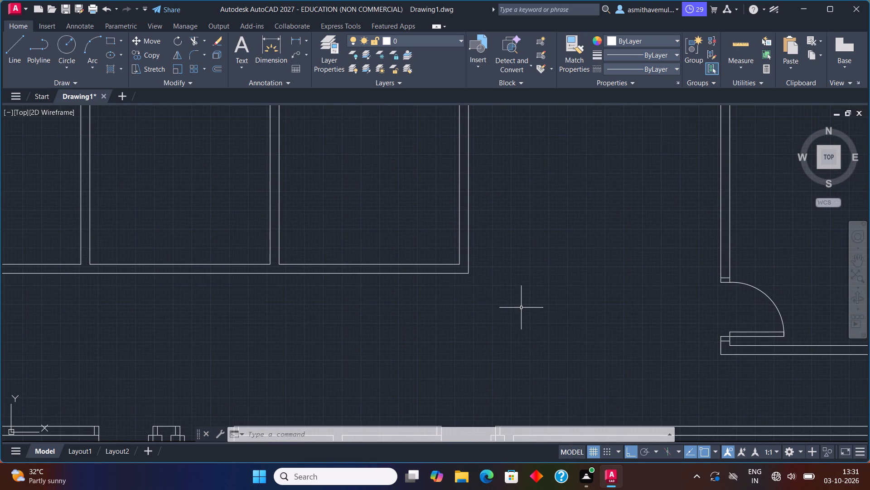
pyautogui.press('l')
pyautogui.press('Return')
pyautogui.write('FROM')
pyautogui.press('Return')
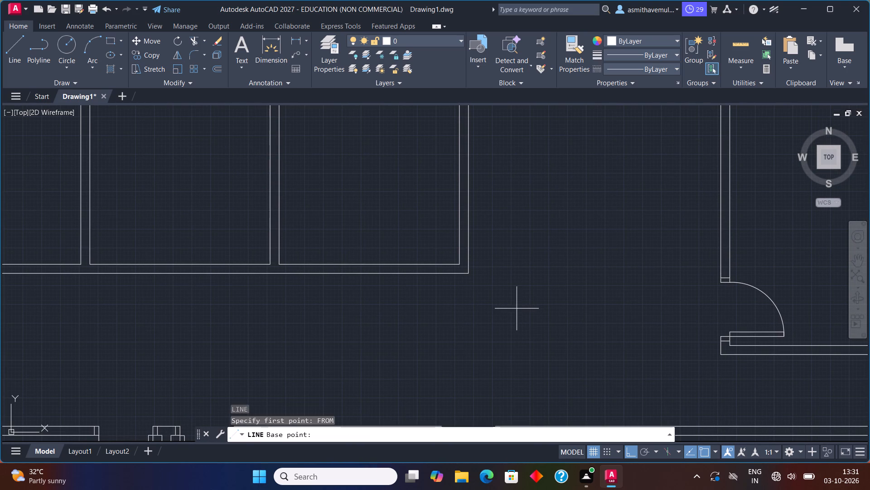
pyautogui.click(456, 266)
pyautogui.write('@-3')
pyautogui.write('",0')
pyautogui.press('Return')
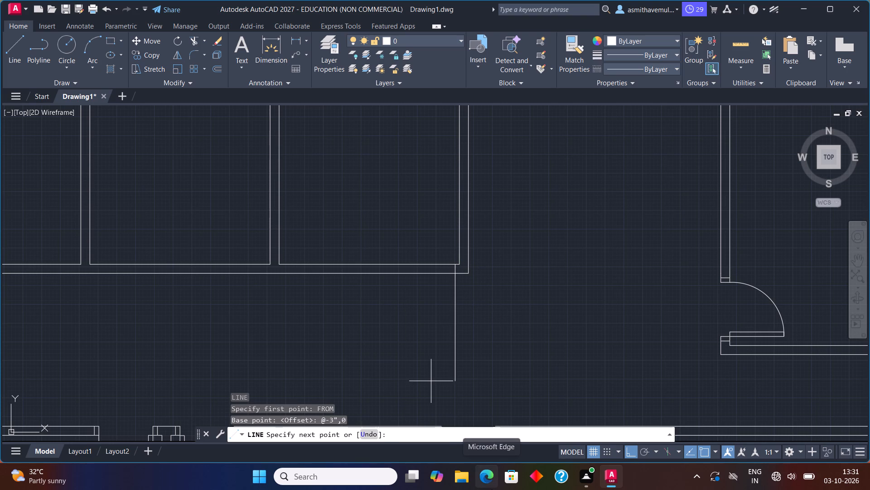
pyautogui.scroll(1, 420, 112)
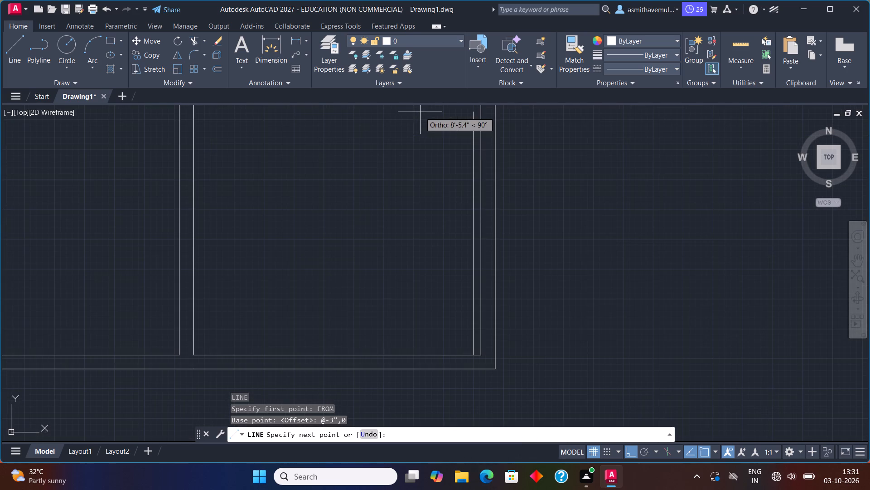
pyautogui.click(478, 374)
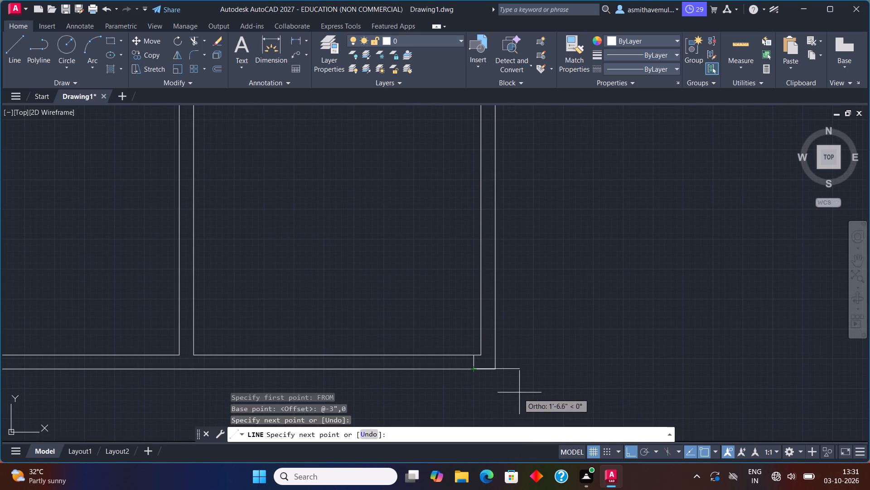
pyautogui.press('Escape')
# Offset the new line across the third upper room's bottom wall 3" to the left to form the first door jamb.
pyautogui.press('o')
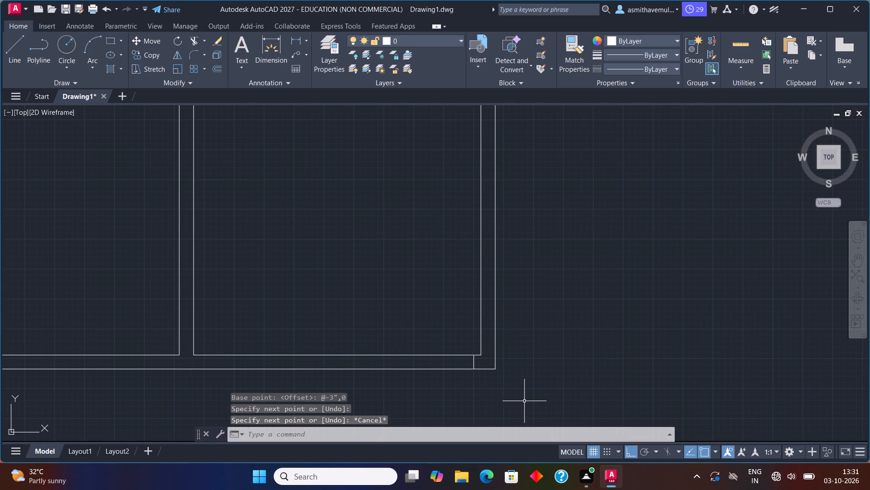
pyautogui.press('Return')
pyautogui.press('3')
pyautogui.hotkey('shift', '"')
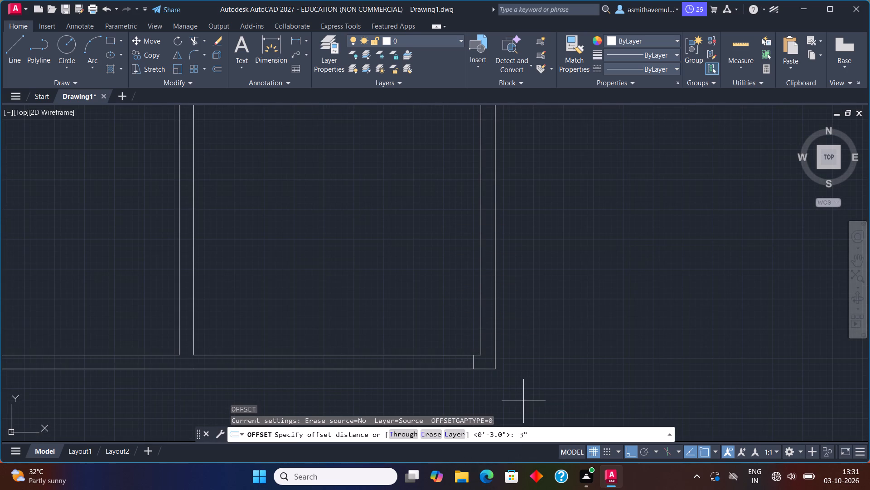
pyautogui.press('Return')
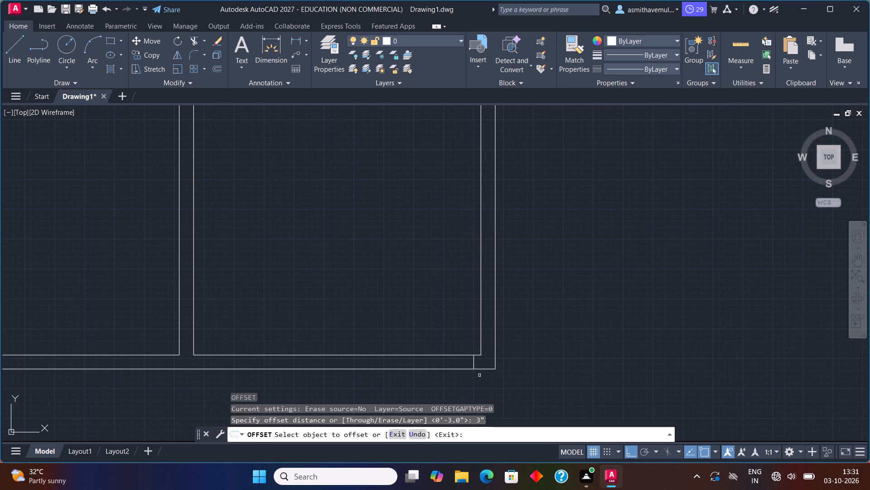
pyautogui.click(474, 359)
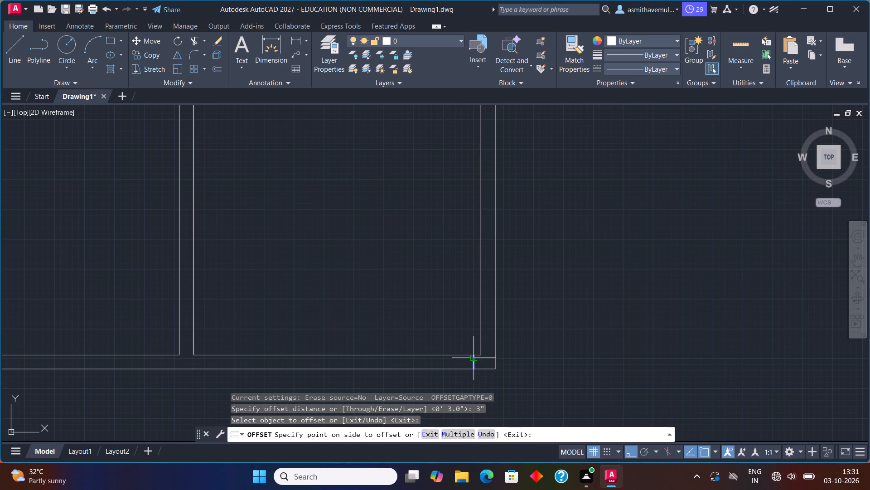
pyautogui.click(460, 363)
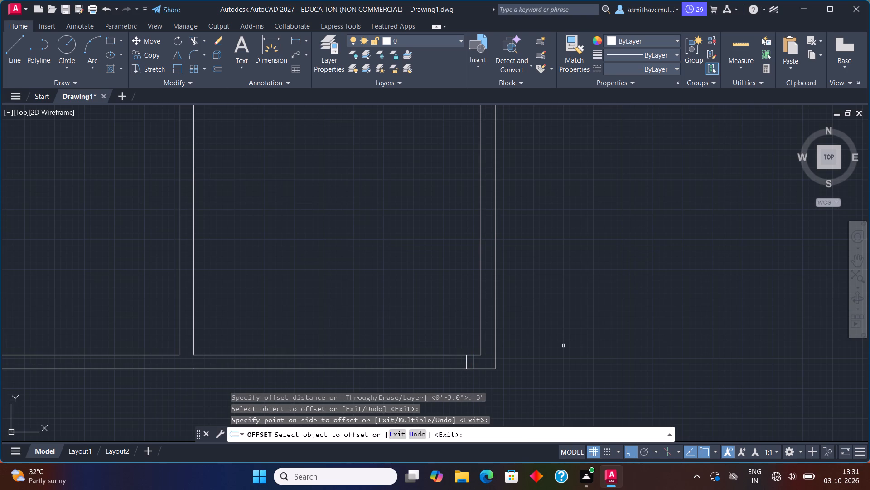
pyautogui.press('Escape')
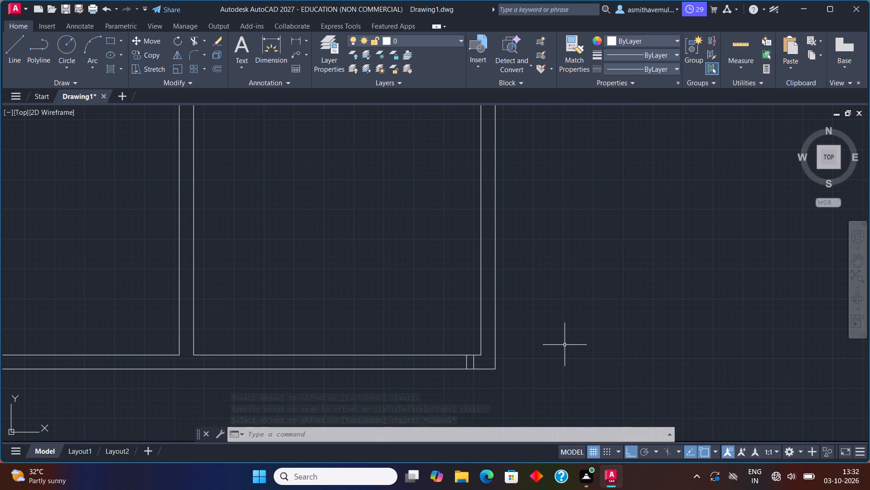
# Offset the jamb's inner line 3' to the left to mark the door opening's width in the third upper room's wall.
pyautogui.press('o')
pyautogui.press('Return')
pyautogui.write("3'")
pyautogui.press('Return')
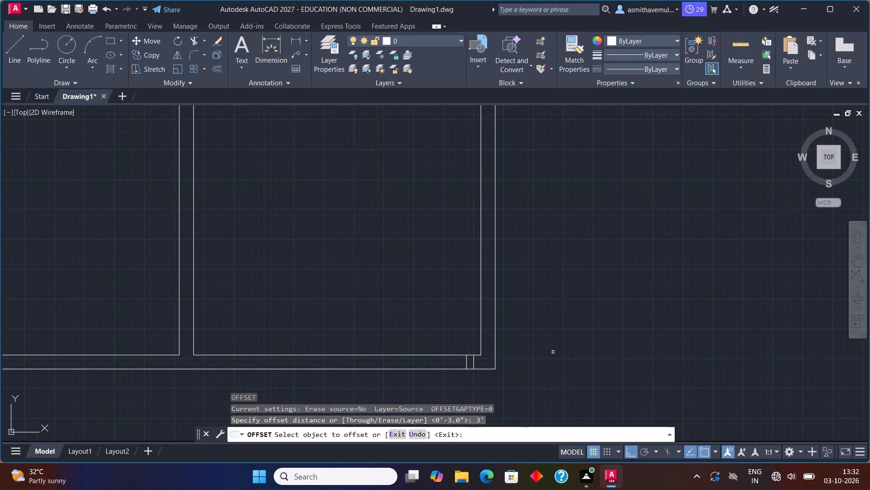
pyautogui.click(467, 362)
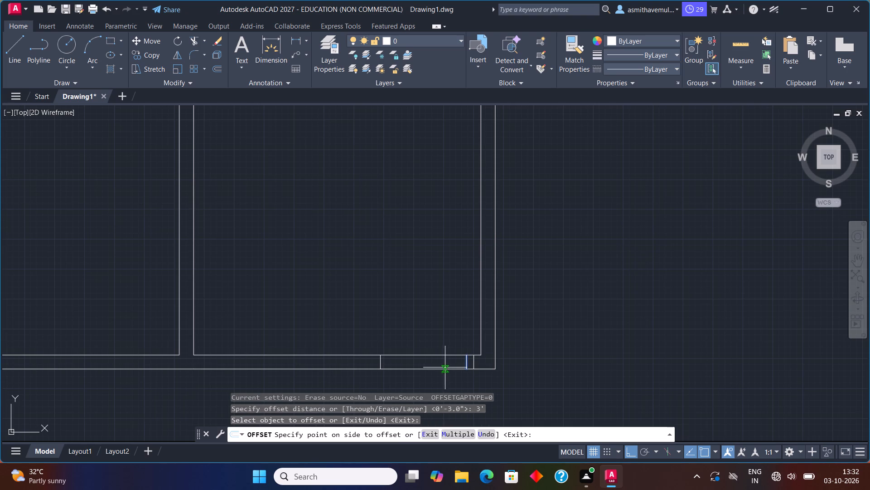
pyautogui.click(445, 368)
pyautogui.press('Escape')
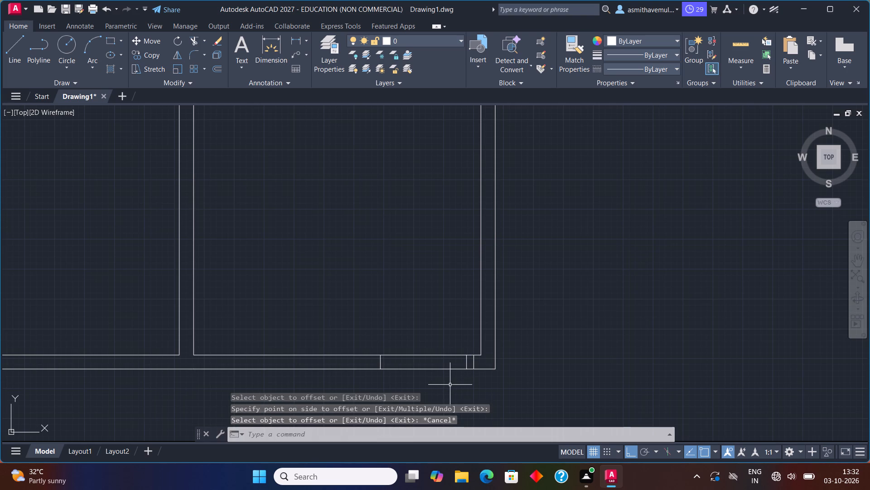
# Offset the line at the far side of the door opening 3" to the left to form the second jamb.
pyautogui.scroll(1, 450, 386)
pyautogui.moveTo(450, 386); pyautogui.dragTo(493, 356, button='middle')
pyautogui.scroll(-1, 493, 357)
pyautogui.moveTo(489, 363); pyautogui.dragTo(521, 316, button='middle')
pyautogui.press('o')
pyautogui.press('Return')
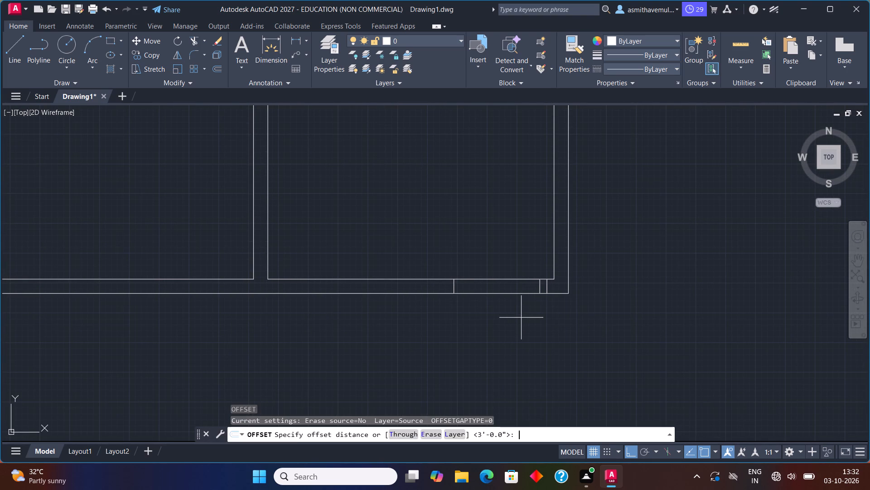
pyautogui.press('3')
pyautogui.hotkey('shift', '"')
pyautogui.press('Return')
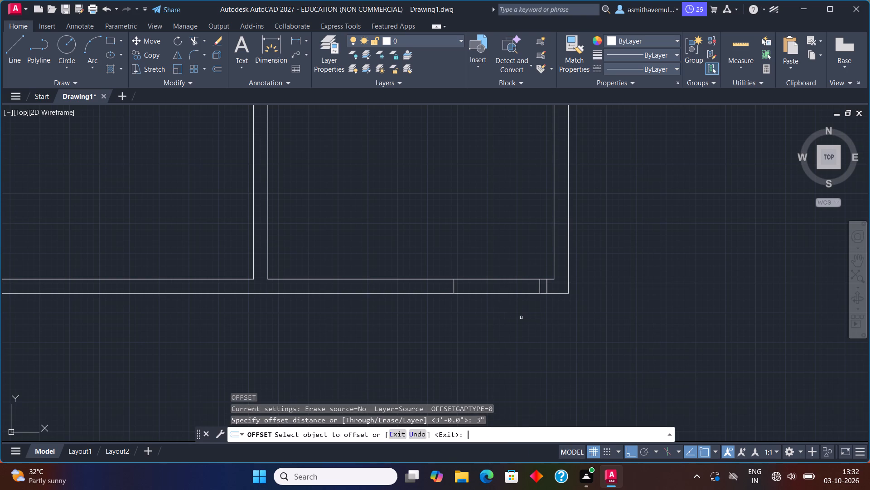
pyautogui.scroll(1, 483, 285)
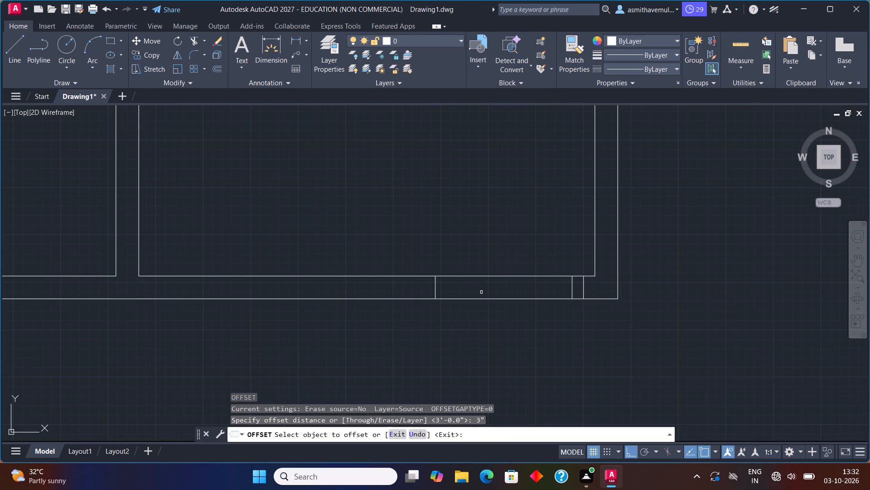
pyautogui.click(435, 288)
pyautogui.click(423, 290)
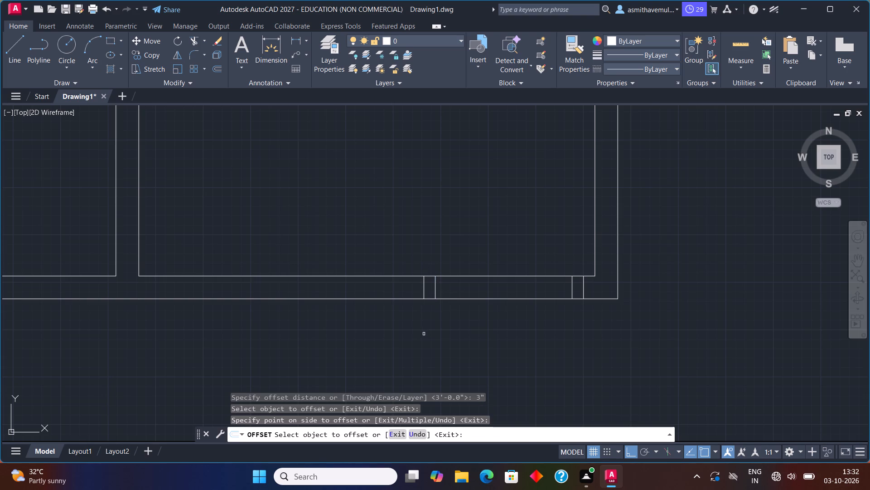
pyautogui.press('Escape')
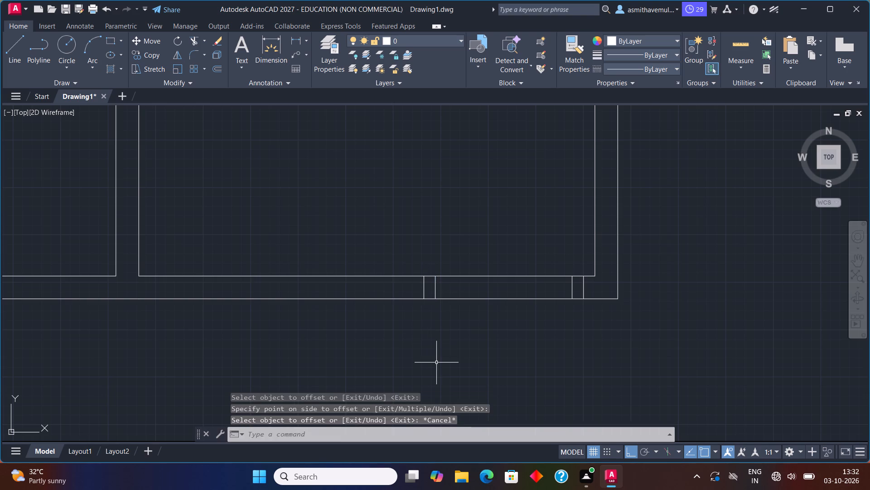
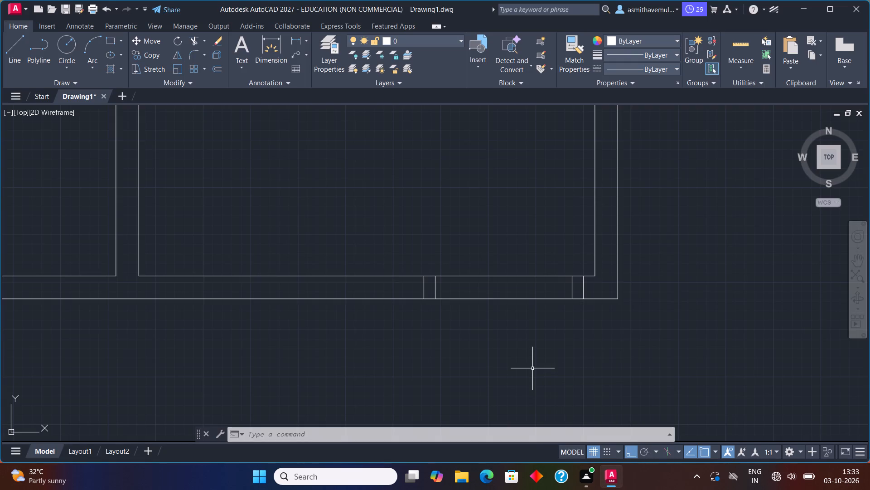
# Trim both wall lines between the two jambs to open the doorway in the third upper room's bottom wall.
pyautogui.write('TRIM')
pyautogui.press('Return')
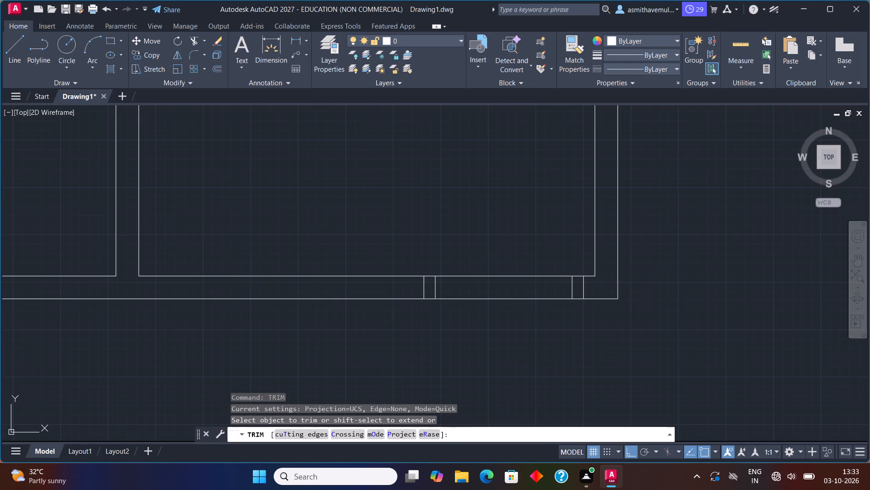
pyautogui.click(512, 299)
pyautogui.click(512, 277)
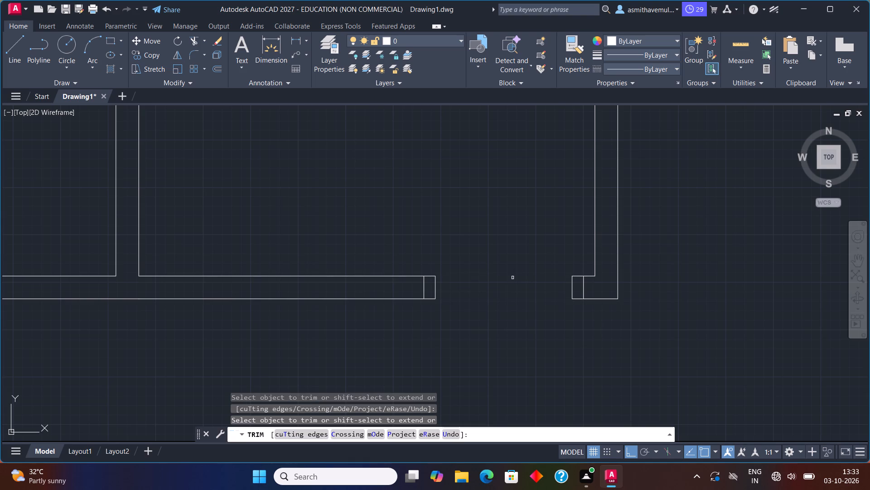
pyautogui.press('Escape')
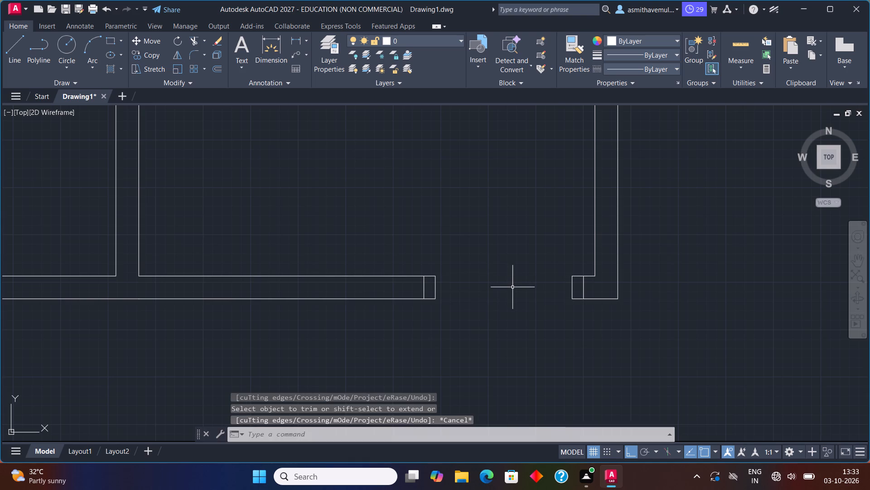
# Draw a 3" by 3' rectangular door leaf extending up into the third upper room from the right jamb's upper-left corner.
pyautogui.moveTo(511, 290); pyautogui.dragTo(454, 340, button='middle')
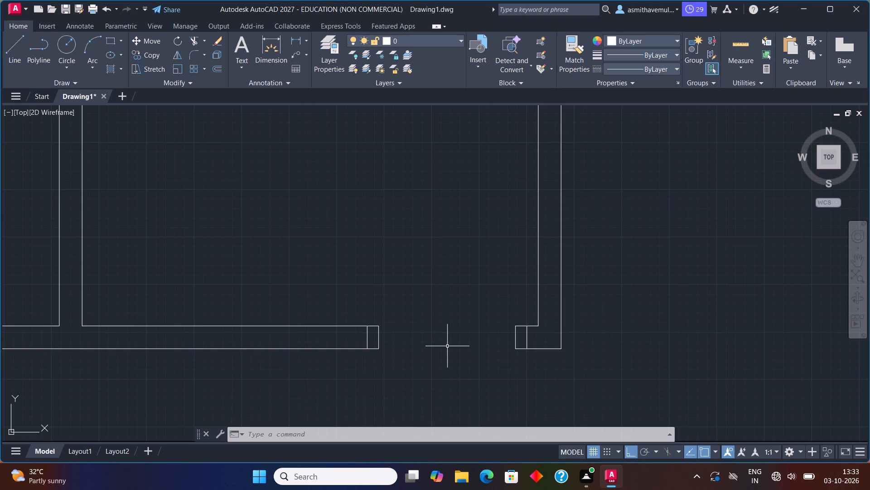
pyautogui.press('r')
pyautogui.write('EC')
pyautogui.press('Return')
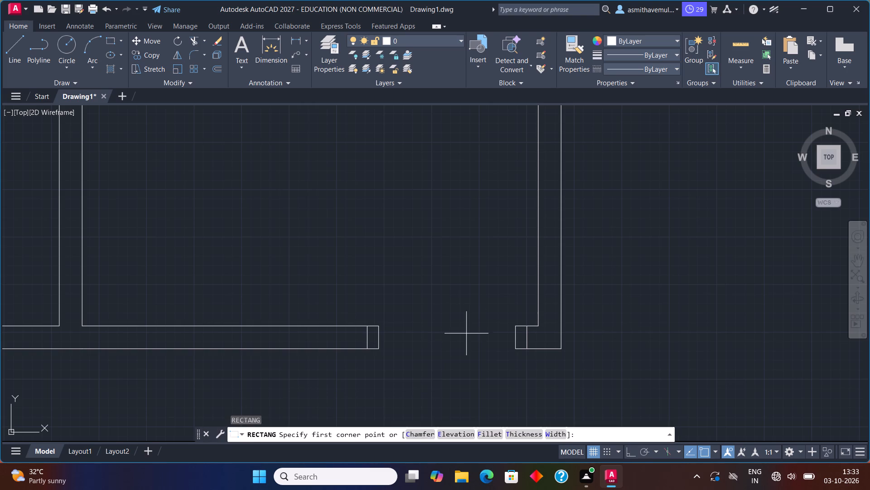
pyautogui.click(518, 329)
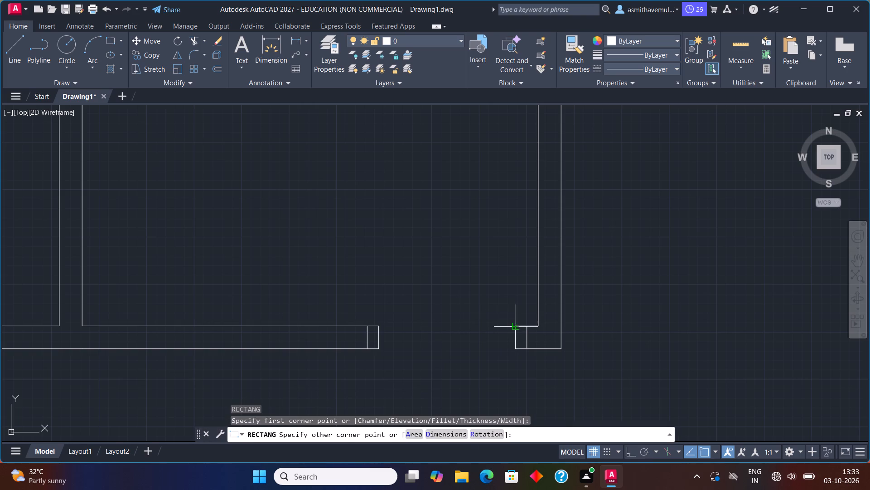
pyautogui.press('d')
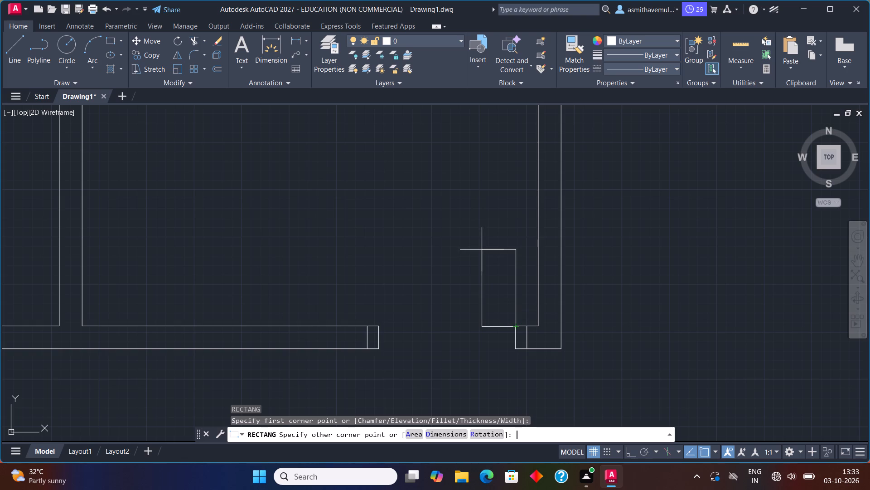
pyautogui.press('Return')
pyautogui.press('3')
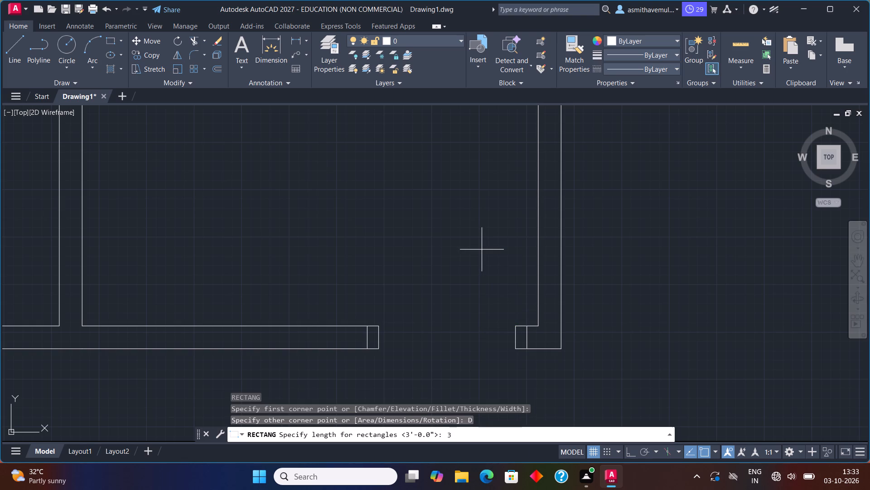
pyautogui.hotkey('shift', '"')
pyautogui.press('Return')
pyautogui.write("3'")
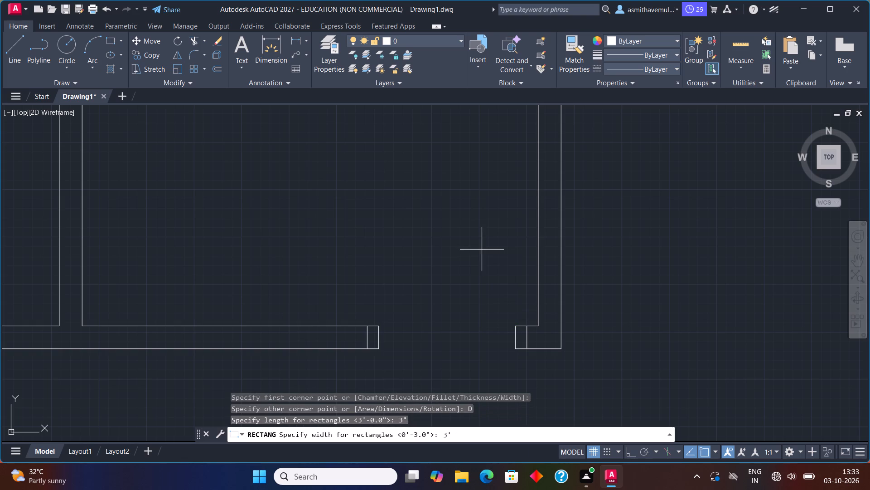
pyautogui.press('Return')
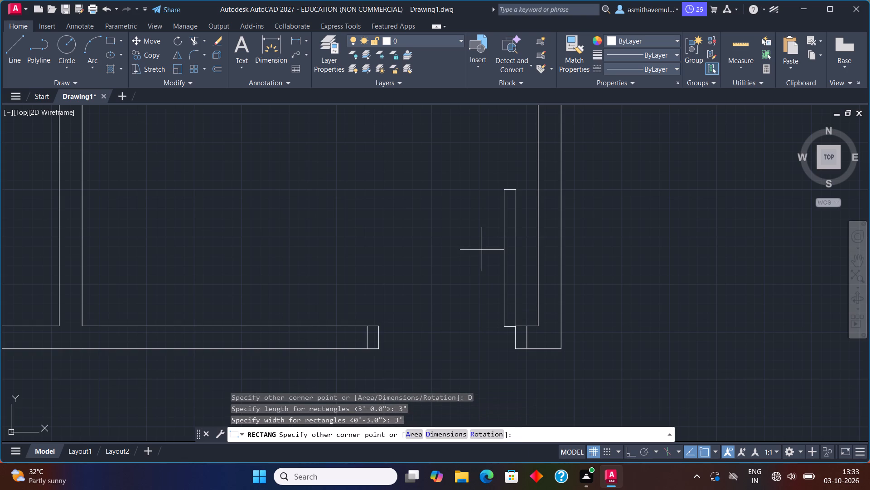
pyautogui.click(482, 250)
# Draw a three-point swing arc from the door leaf's top-right corner through its top-left corner to the left jamb's upper corner.
pyautogui.scroll(-1, 468, 272)
pyautogui.scroll(1, 468, 272)
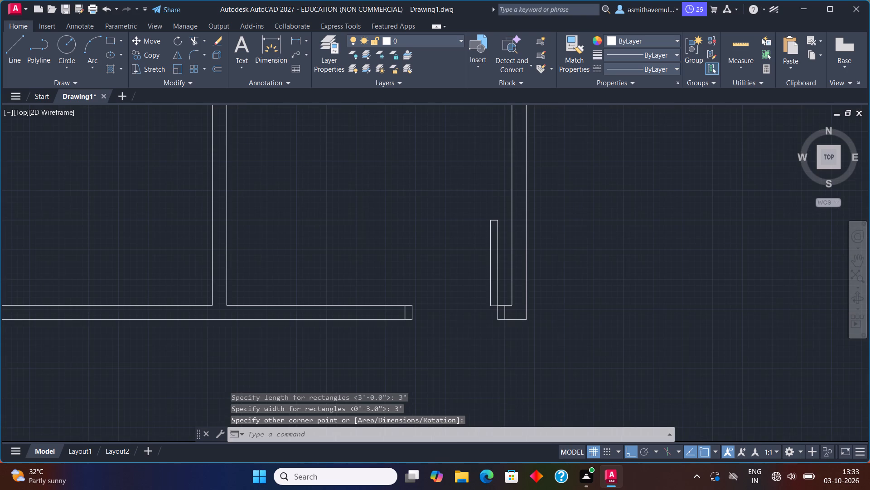
pyautogui.write('ARC')
pyautogui.press('Return')
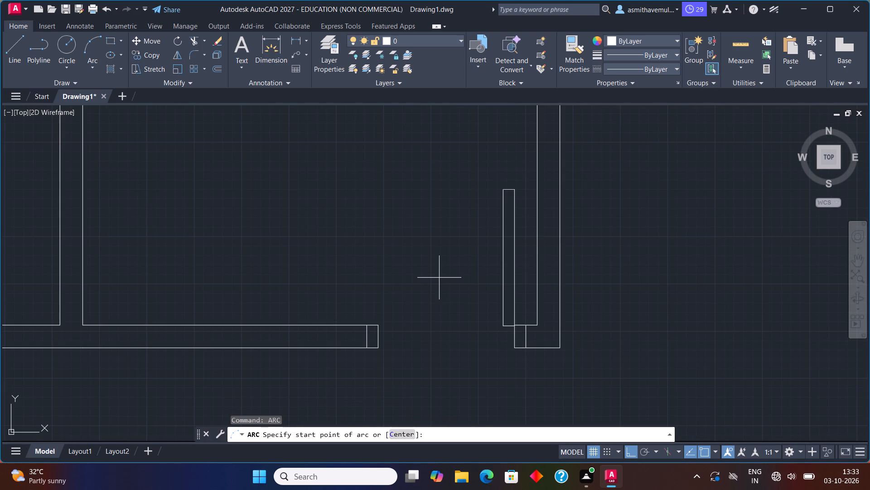
pyautogui.scroll(1, 511, 191)
pyautogui.click(516, 190)
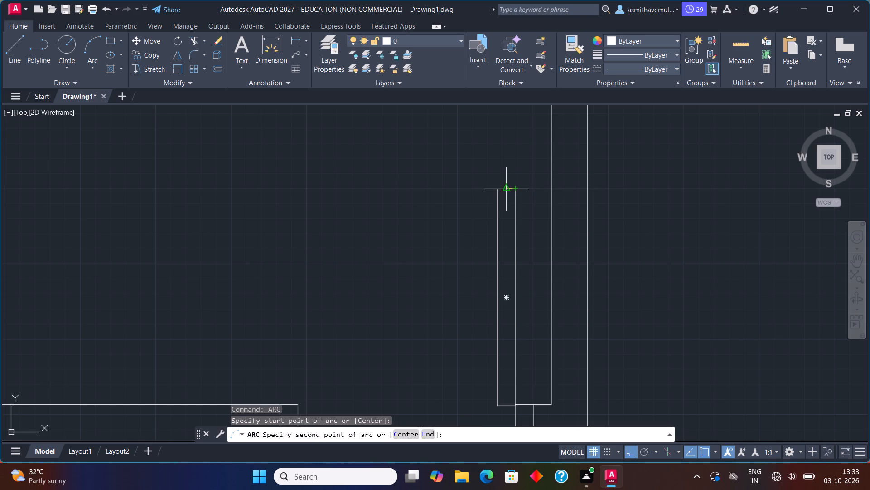
pyautogui.click(498, 192)
pyautogui.scroll(-1, 412, 268)
pyautogui.moveTo(388, 292); pyautogui.dragTo(426, 262, button='middle')
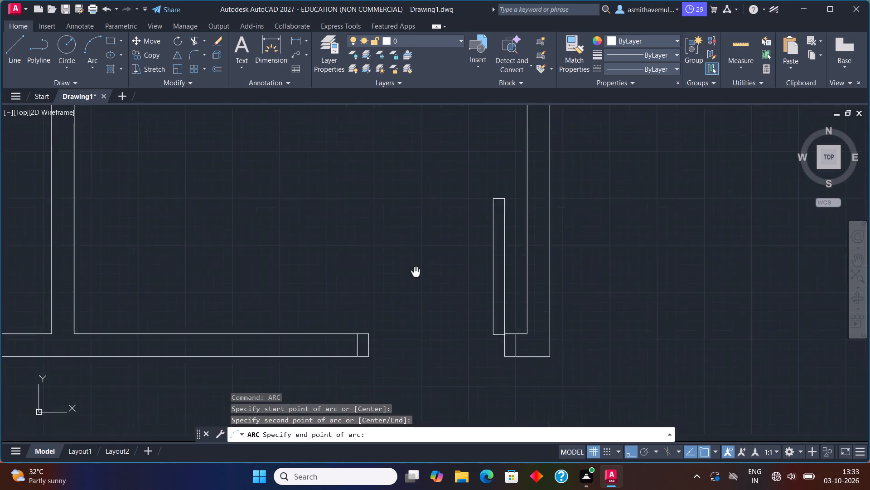
pyautogui.moveTo(426, 262); pyautogui.dragTo(441, 242, button='middle')
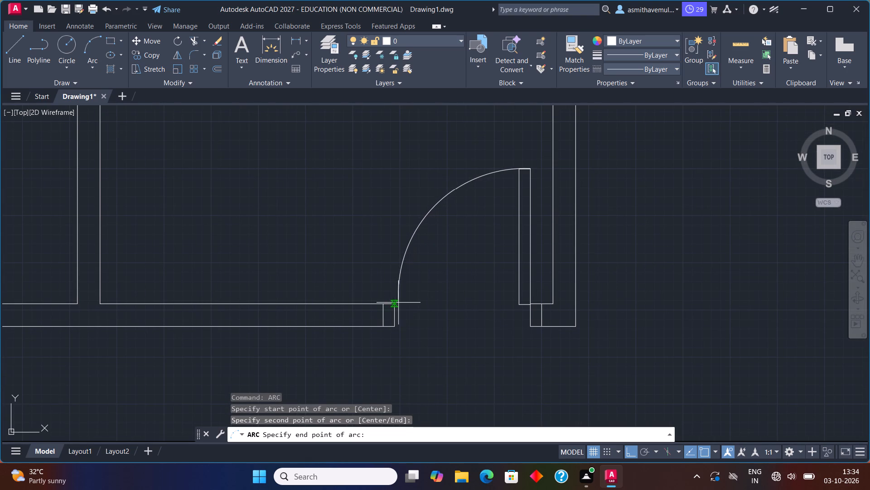
pyautogui.click(397, 303)
# In the room left of the third upper room, draw a line across the bottom wall, starting 3" left of its inner bottom-right corner.
pyautogui.scroll(-1, 439, 287)
pyautogui.moveTo(440, 288); pyautogui.dragTo(686, 348, button='middle')
pyautogui.scroll(-1, 588, 334)
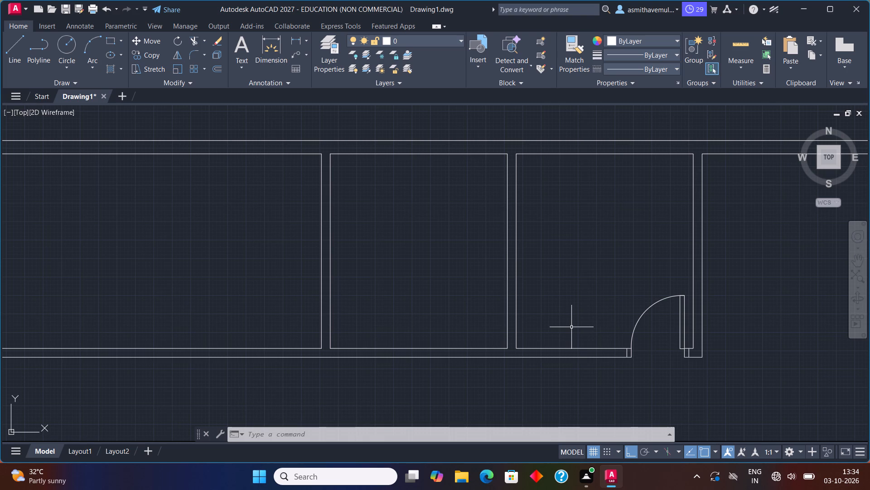
pyautogui.press('l')
pyautogui.press('Return')
pyautogui.write('FROM')
pyautogui.press('Return')
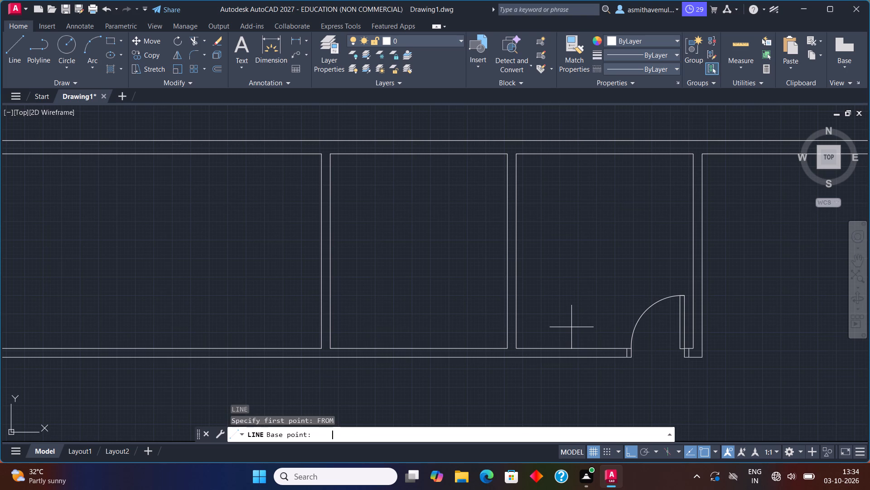
pyautogui.click(509, 349)
pyautogui.write('@-3')
pyautogui.write('",0')
pyautogui.press('Return')
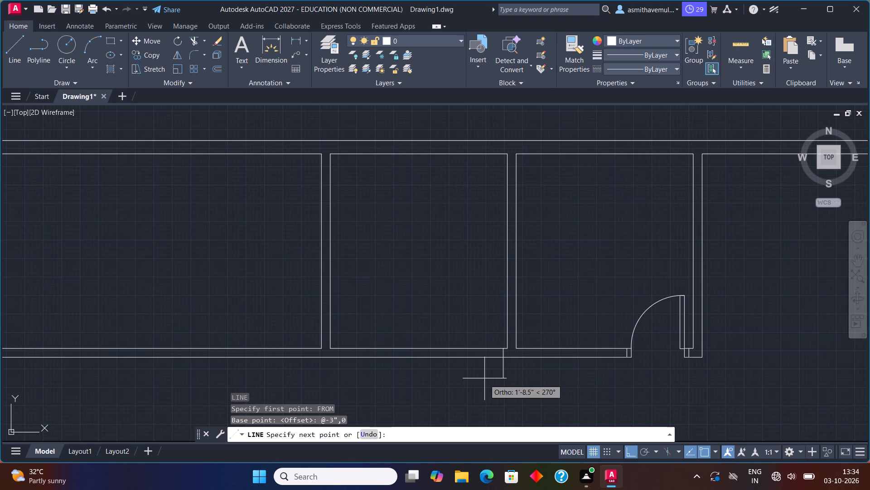
pyautogui.scroll(1, 488, 373)
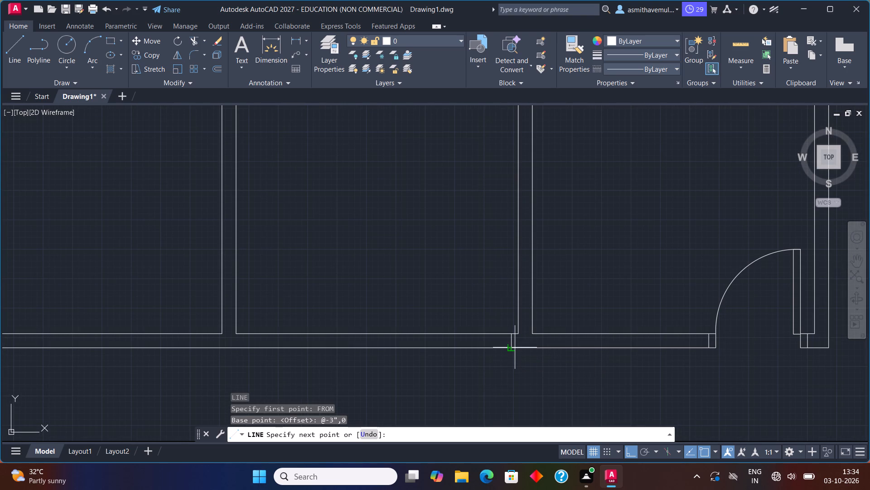
pyautogui.click(514, 347)
pyautogui.press('Escape')
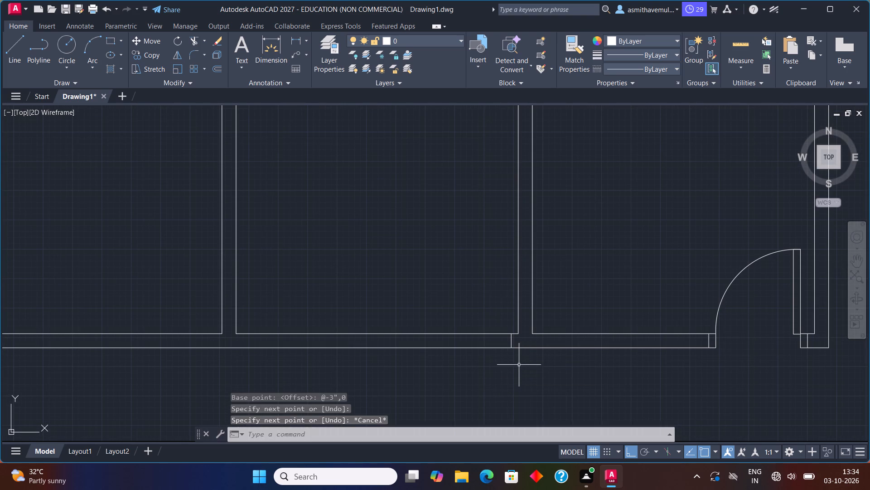
# Offset the new line across that room's bottom wall 3" to the left to form the first door jamb.
pyautogui.scroll(1, 521, 371)
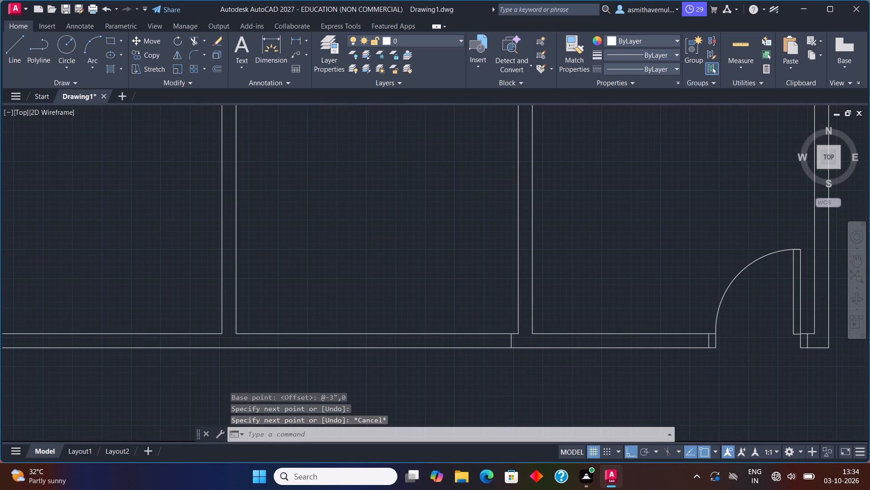
pyautogui.moveTo(523, 371); pyautogui.dragTo(541, 374, button='middle')
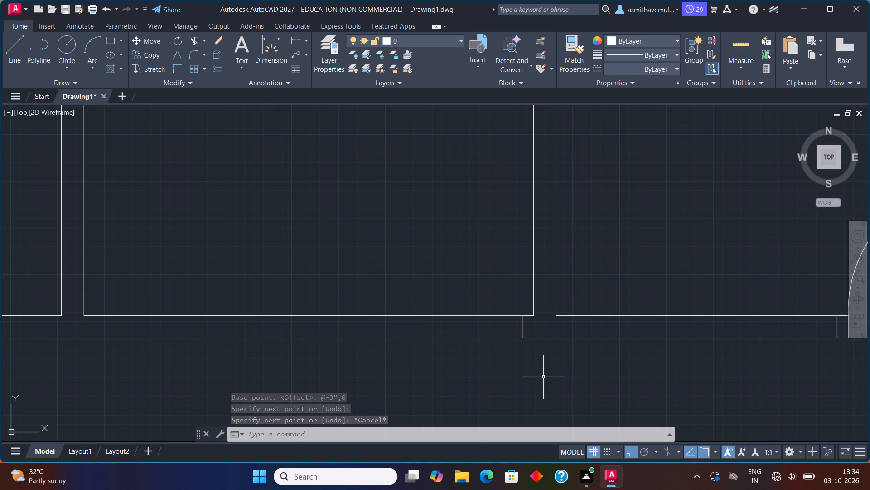
pyautogui.press('o')
pyautogui.press('Return')
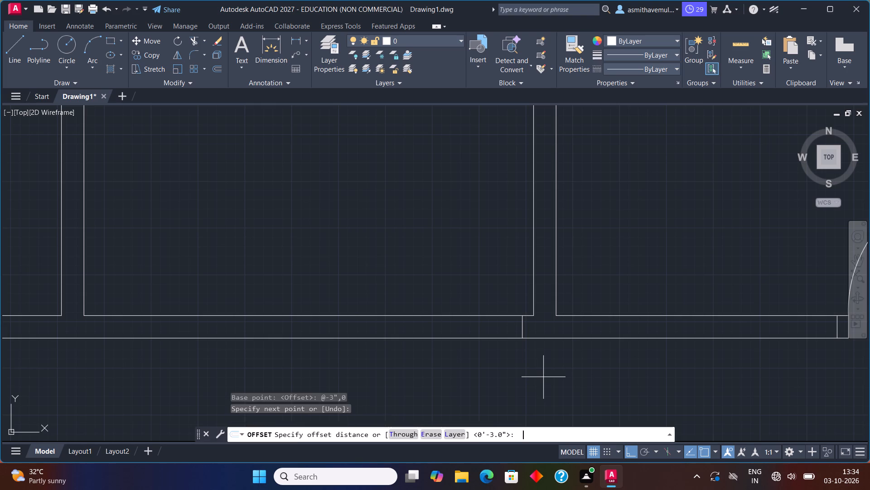
pyautogui.press('3')
pyautogui.hotkey('shift', '"')
pyautogui.press('Return')
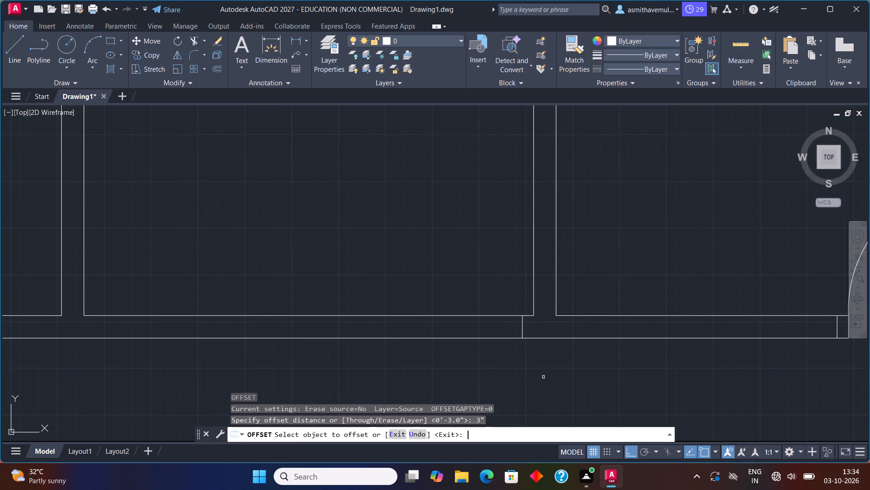
pyautogui.click(523, 330)
pyautogui.click(490, 335)
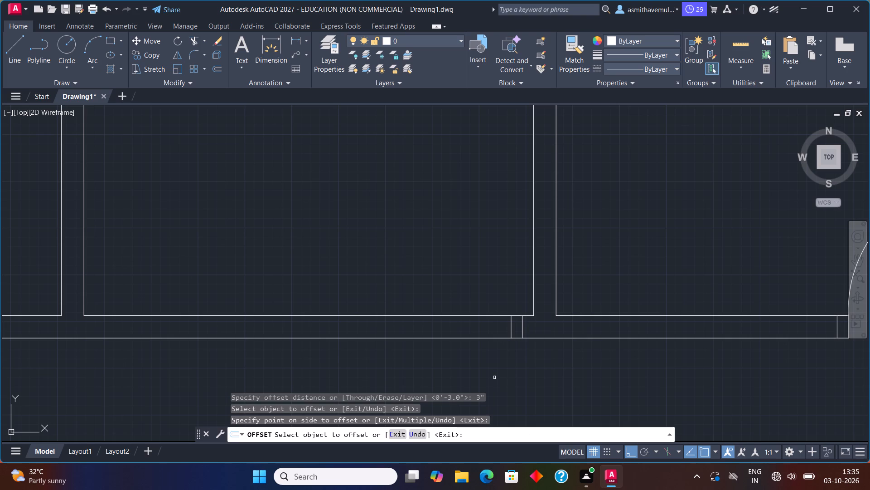
pyautogui.press('Escape')
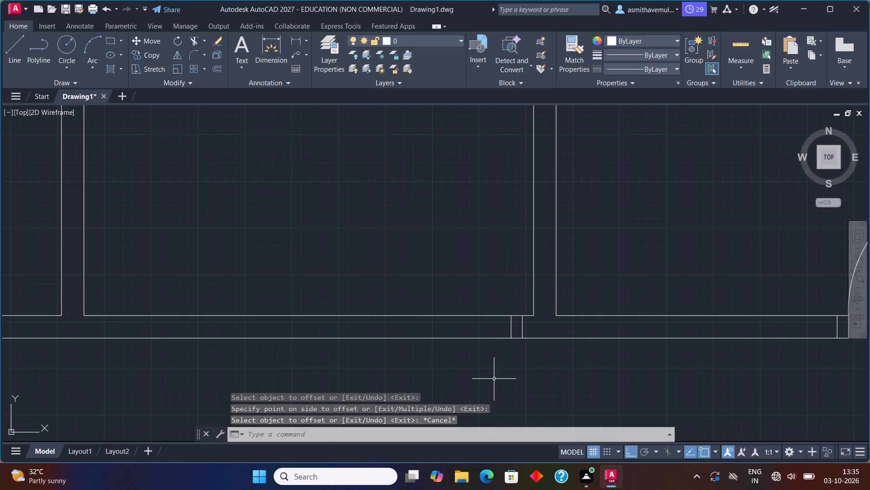
# Offset the jamb's left line 3' to the left to mark the door opening's width in that room's bottom wall.
pyautogui.moveTo(494, 380); pyautogui.dragTo(500, 375, button='middle')
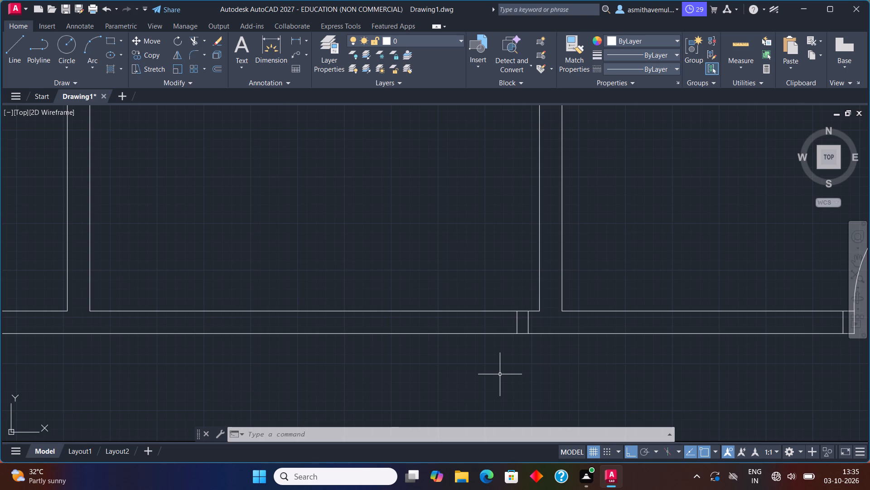
pyautogui.press('o')
pyautogui.press('Return')
pyautogui.write("3'")
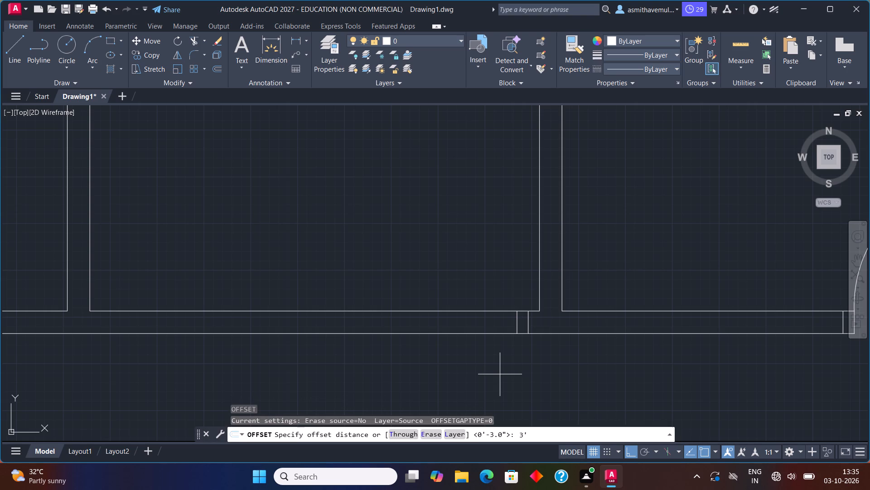
pyautogui.press('Return')
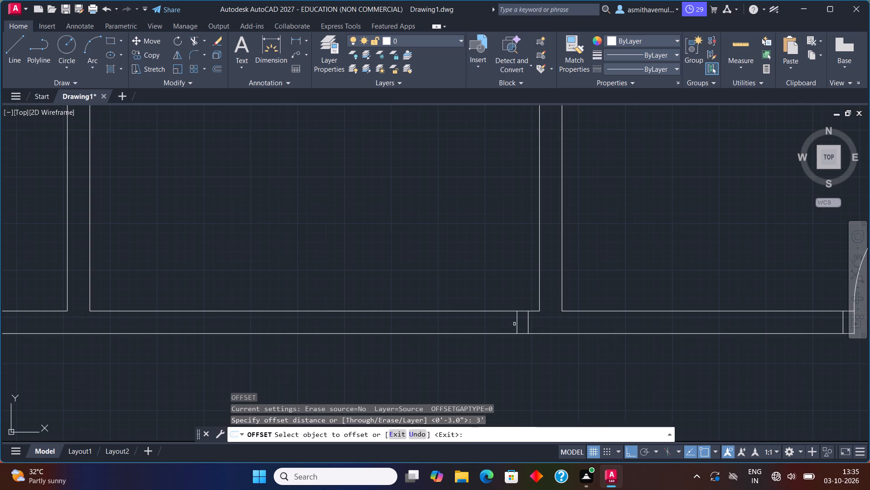
pyautogui.click(517, 323)
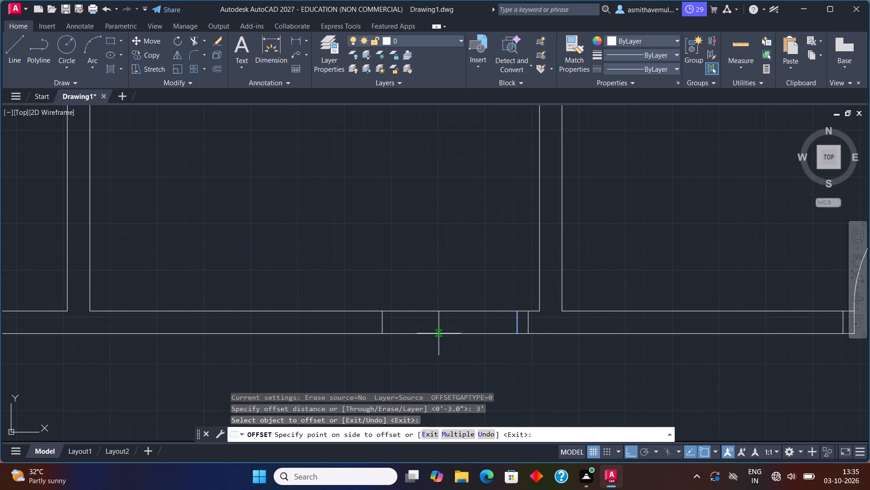
pyautogui.click(439, 334)
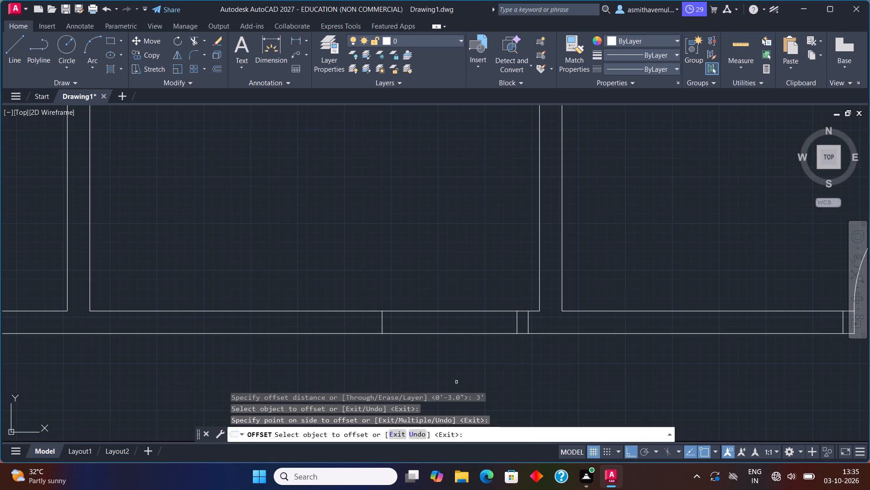
pyautogui.press('Escape')
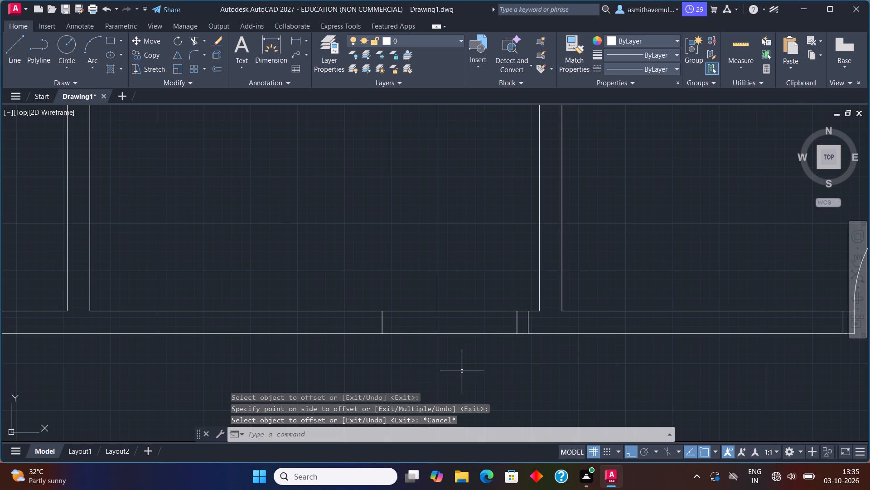
# Offset the door opening's left line 3" to the left to form the second jamb in the bottom wall.
pyautogui.press('o')
pyautogui.press('Return')
pyautogui.press('3')
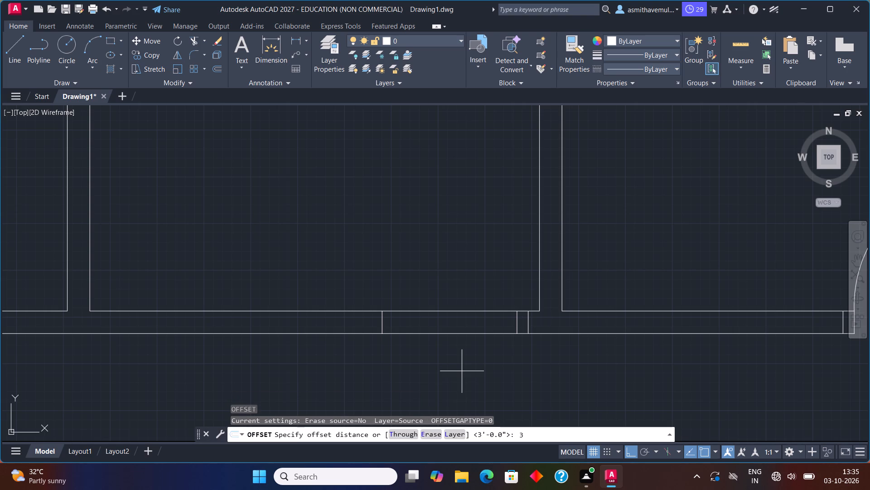
pyautogui.hotkey('shift', '"')
pyautogui.press('Return')
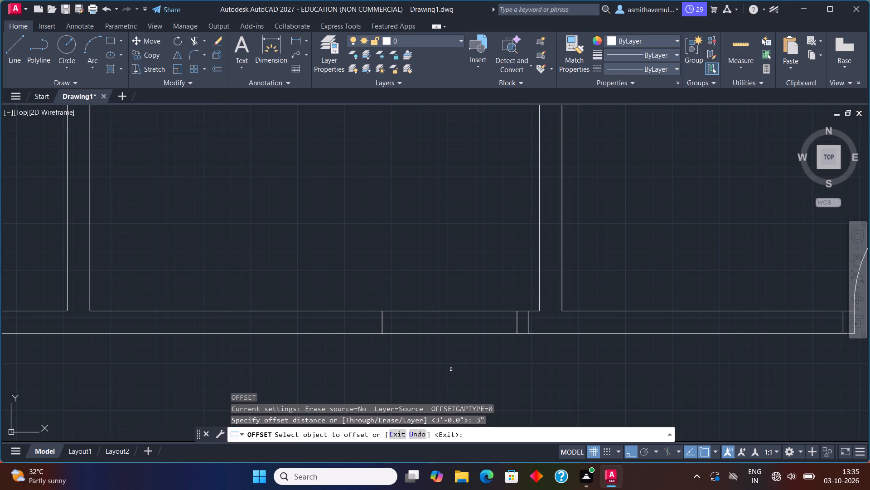
pyautogui.click(382, 328)
pyautogui.click(305, 327)
pyautogui.press('Escape')
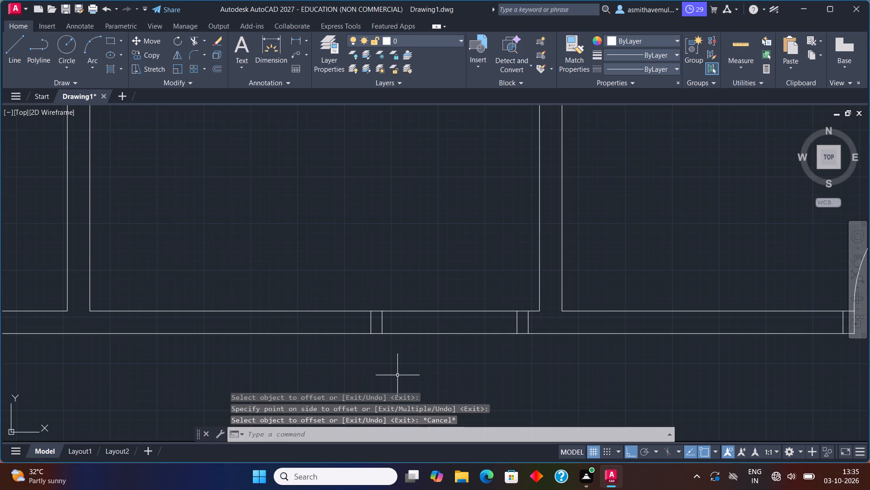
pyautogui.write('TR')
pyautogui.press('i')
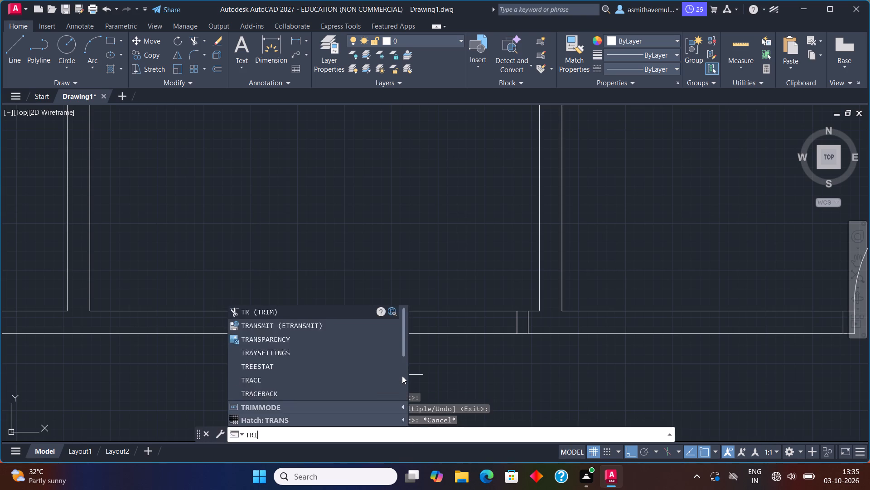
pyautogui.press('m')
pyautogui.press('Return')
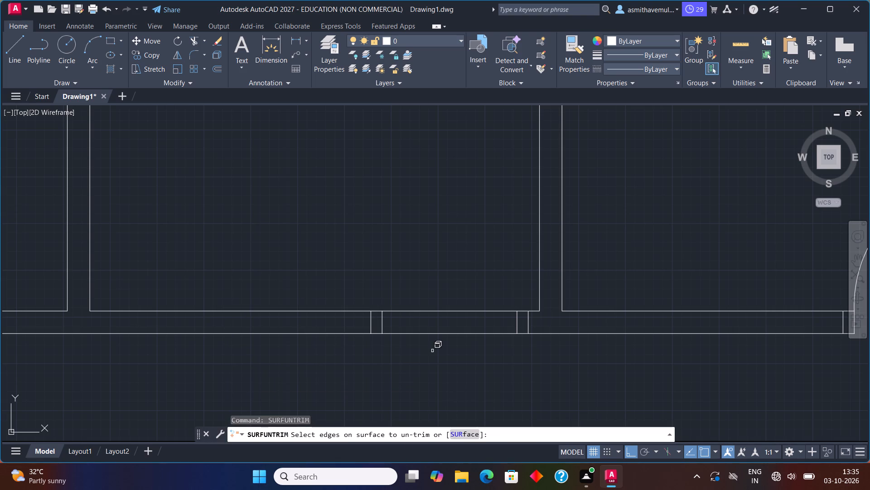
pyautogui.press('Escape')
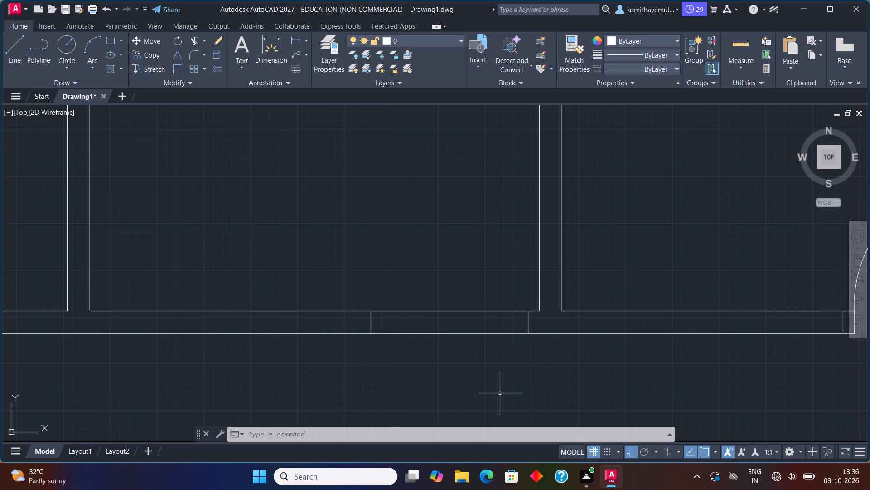
# Trim both bottom wall lines between the two jambs to clear the door opening.
pyautogui.moveTo(500, 393); pyautogui.dragTo(500, 363, button='middle')
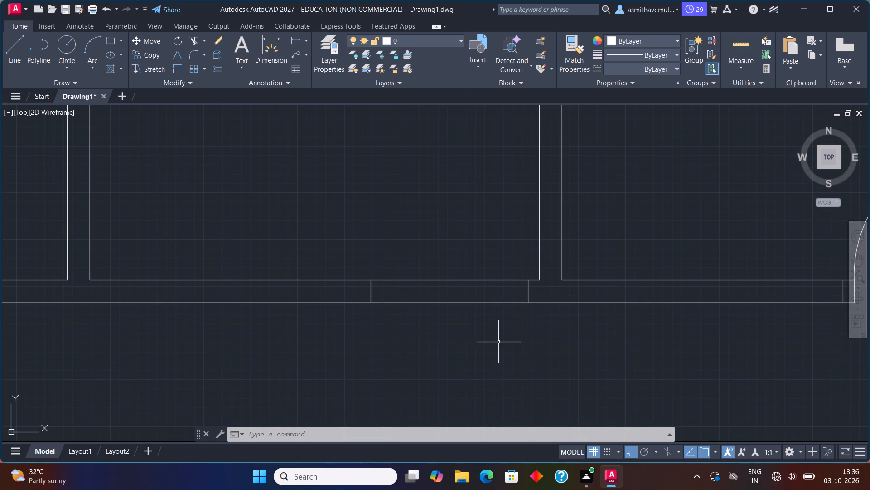
pyautogui.scroll(1, 498, 341)
pyautogui.scroll(-1, 498, 341)
pyautogui.moveTo(498, 341); pyautogui.dragTo(503, 337, button='middle')
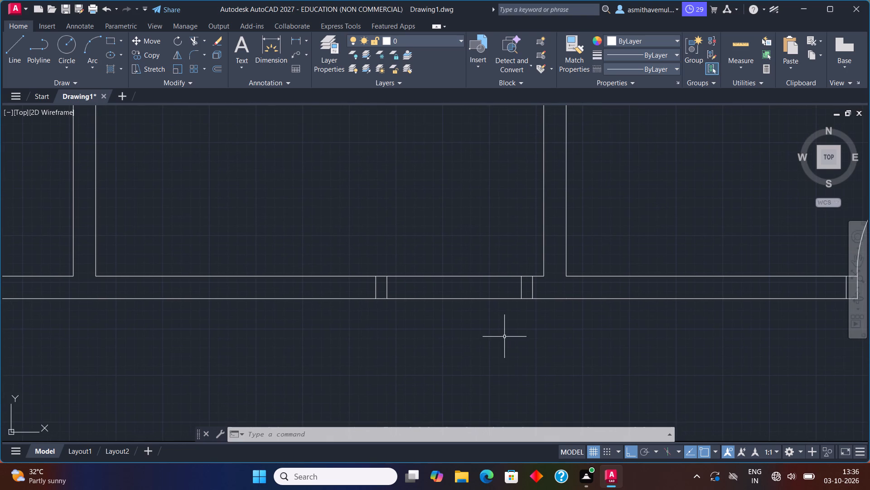
pyautogui.scroll(1, 504, 338)
pyautogui.write('TRIM')
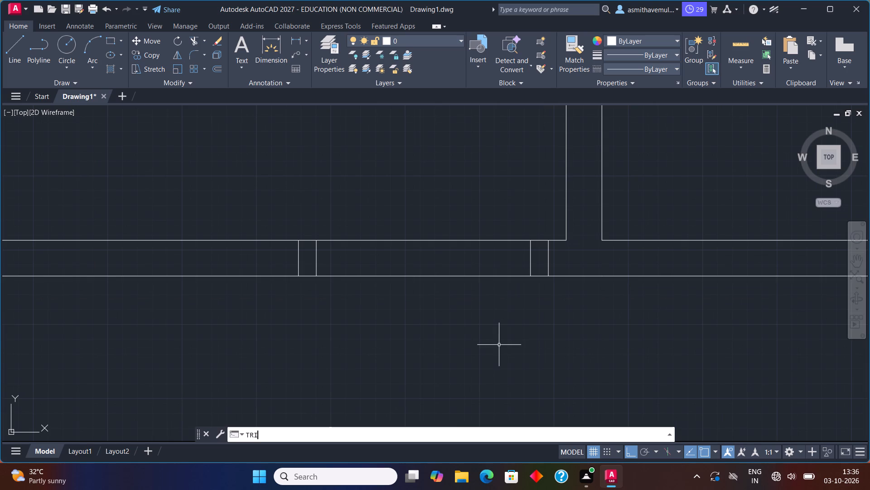
pyautogui.press('Return')
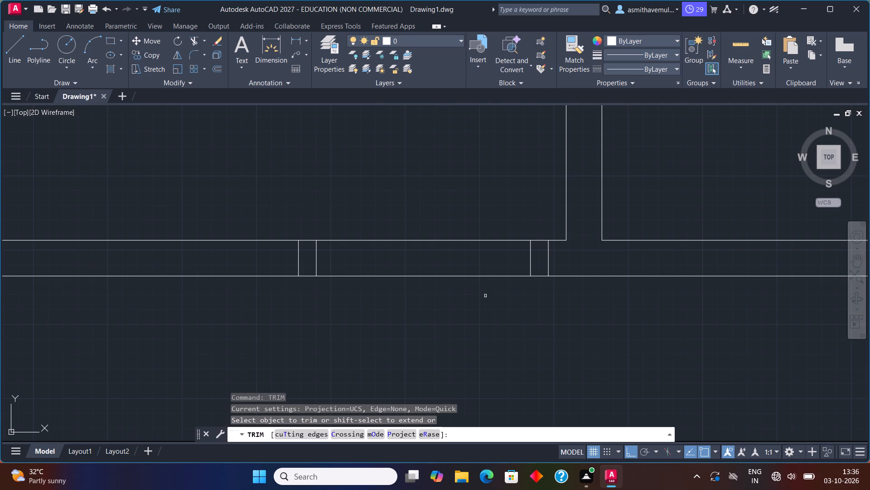
pyautogui.click(484, 276)
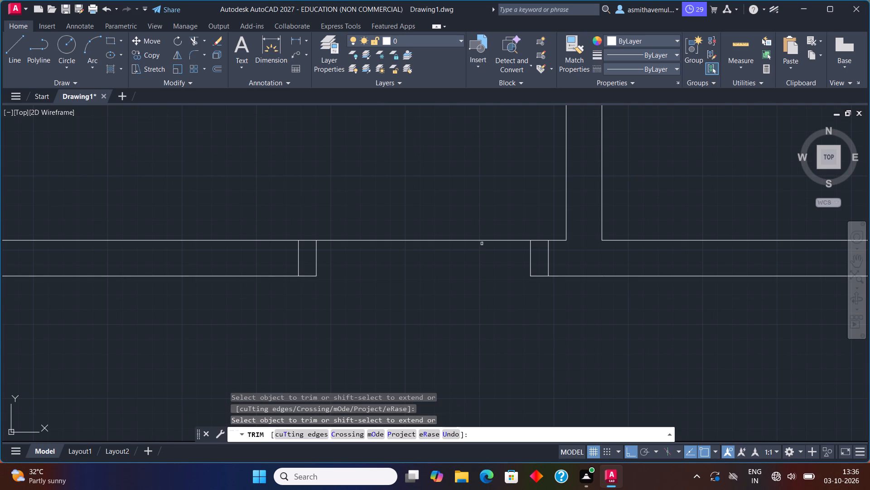
pyautogui.click(482, 241)
pyautogui.press('Escape')
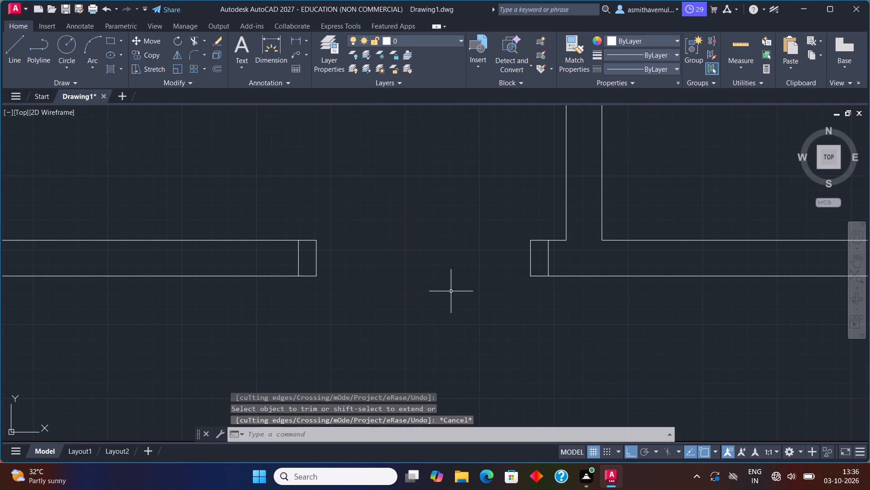
# Draw a 3" by 3' rectangular door leaf from the right jamb's top-left corner, extending up and left into the room.
pyautogui.moveTo(450, 294); pyautogui.dragTo(386, 343, button='middle')
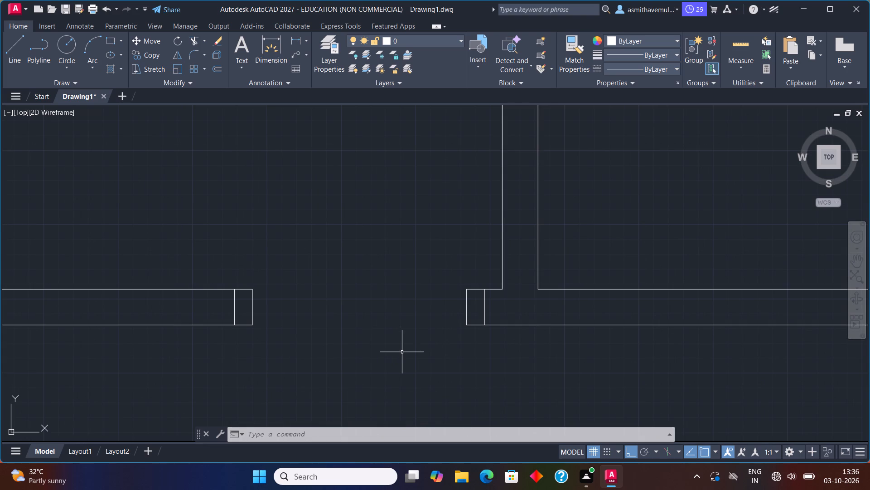
pyautogui.moveTo(403, 353); pyautogui.dragTo(394, 358, button='middle')
pyautogui.scroll(-1, 393, 358)
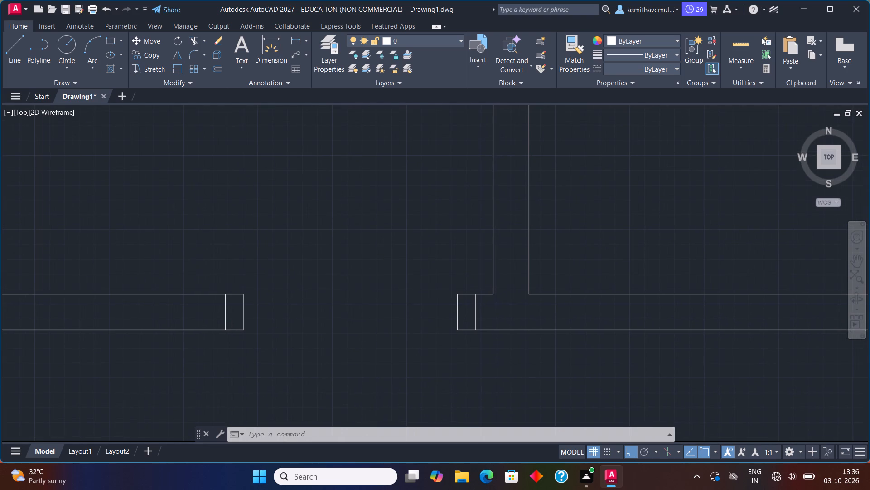
pyautogui.moveTo(393, 358); pyautogui.dragTo(364, 364, button='middle')
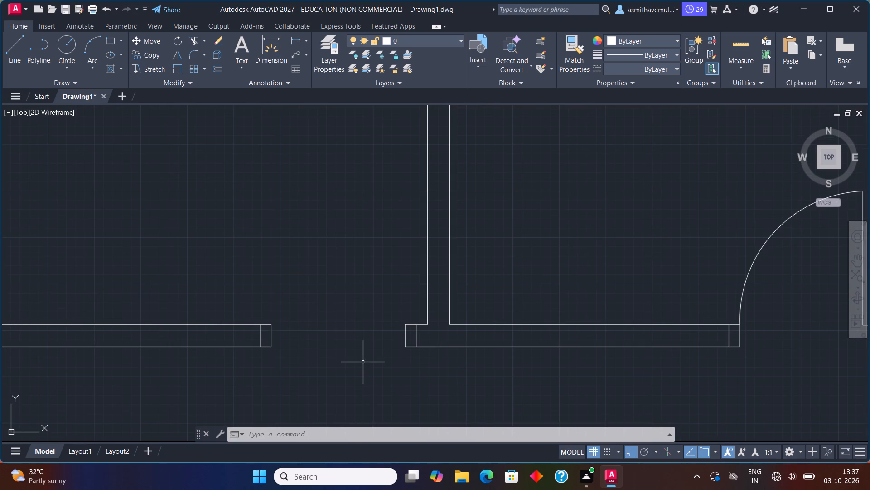
pyautogui.press('r')
pyautogui.write('EC')
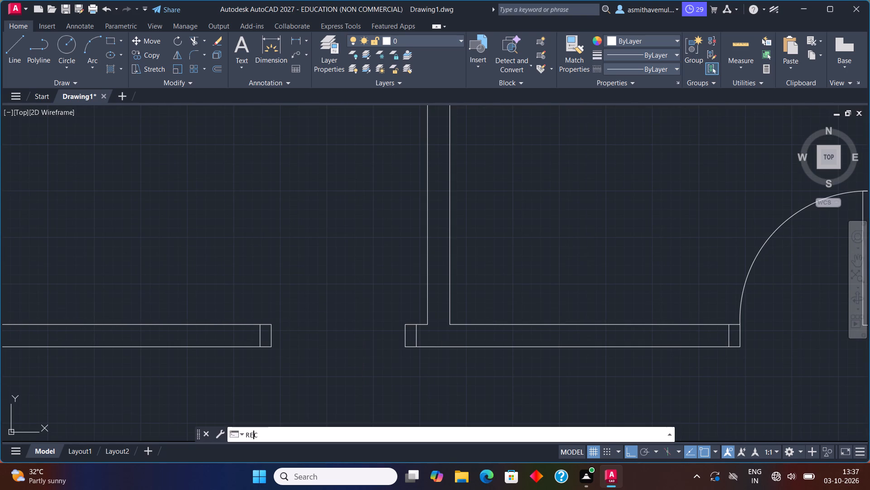
pyautogui.press('Return')
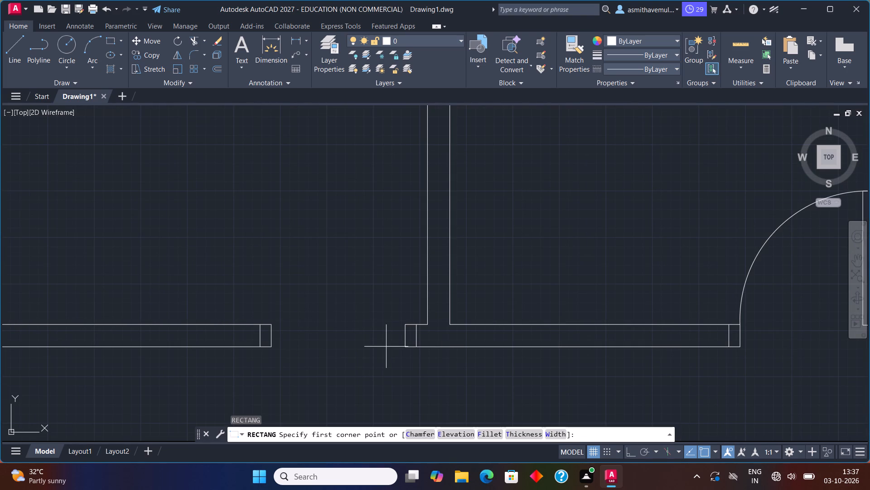
pyautogui.click(406, 328)
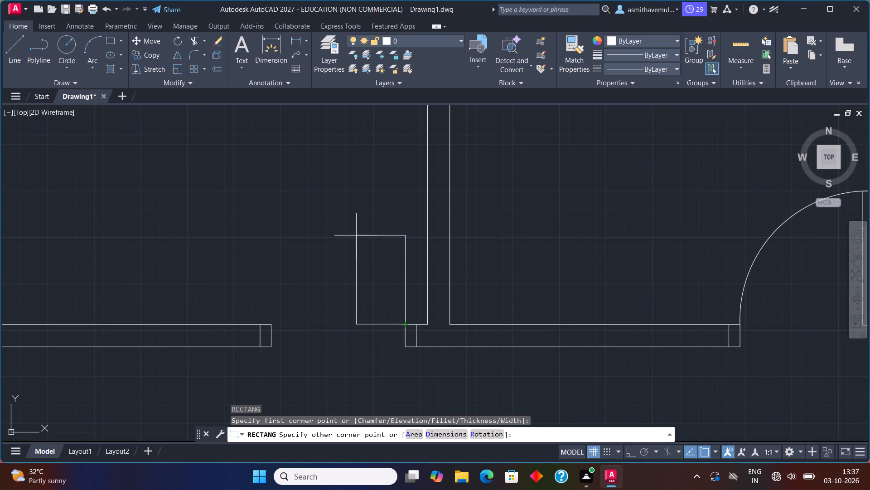
pyautogui.press('d')
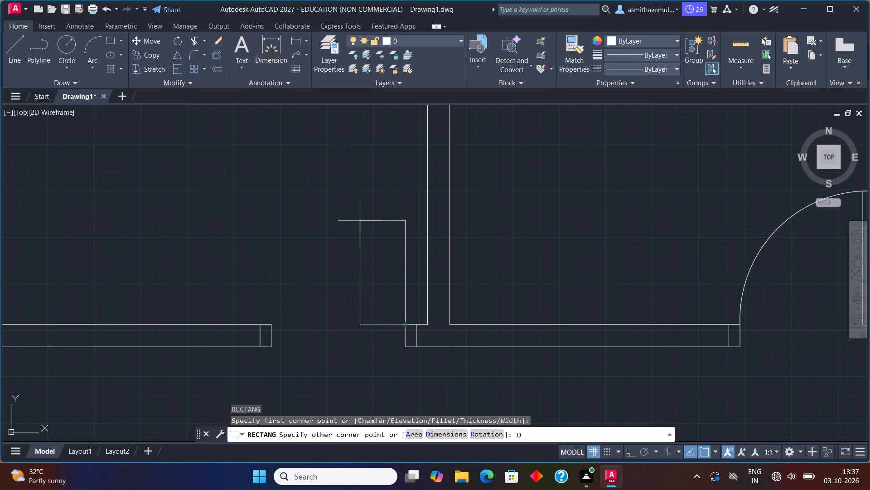
pyautogui.press('Return')
pyautogui.press('3')
pyautogui.hotkey('shift', '"')
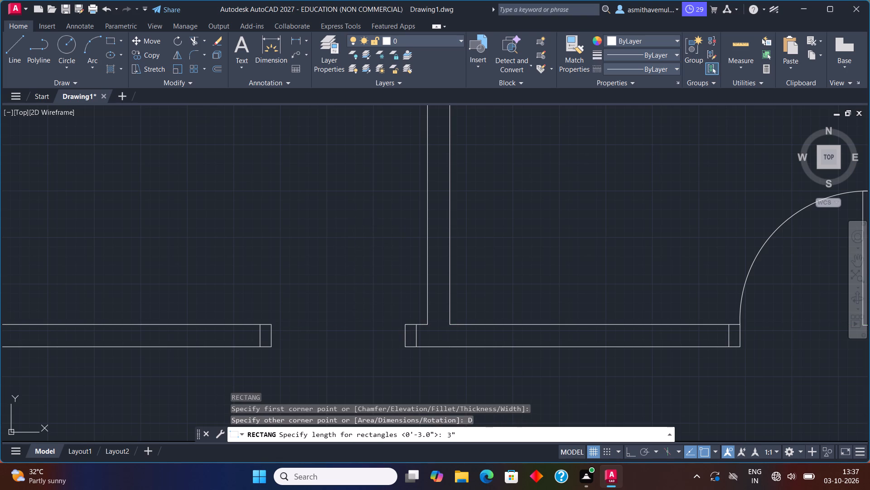
pyautogui.press('Return')
pyautogui.write("3'")
pyautogui.press('Return')
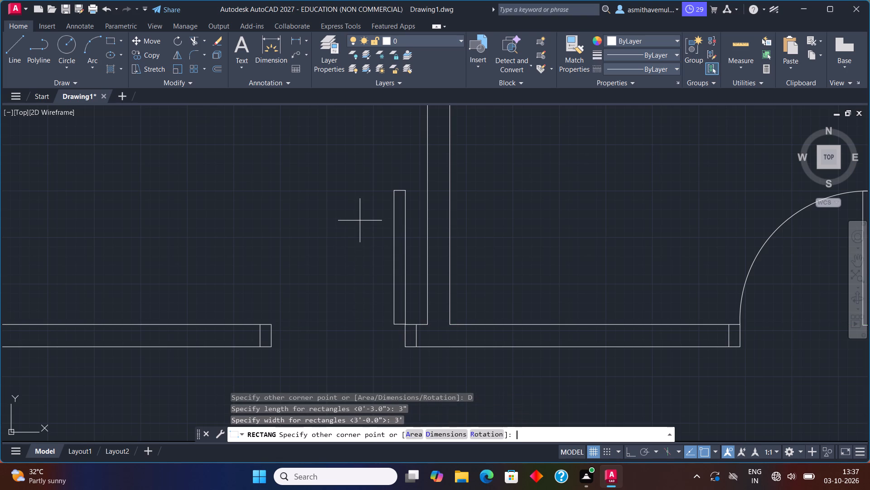
pyautogui.click(360, 221)
pyautogui.write('ARC')
pyautogui.press('Return')
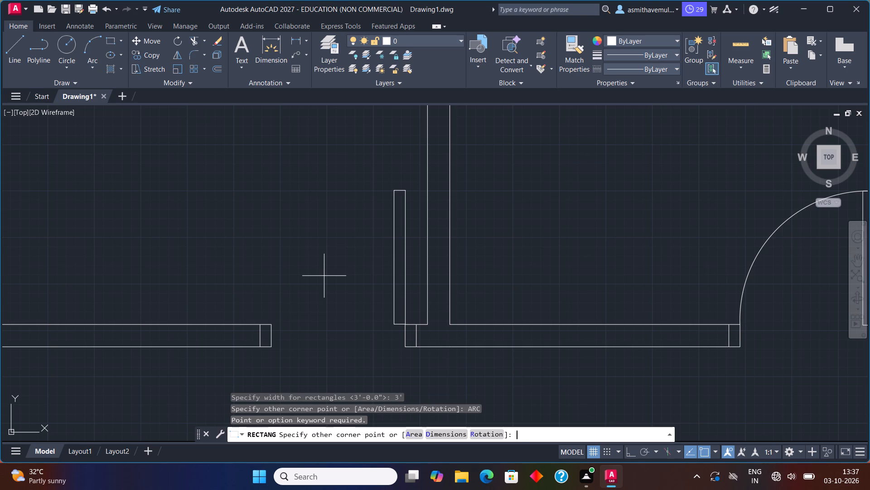
pyautogui.click(385, 195)
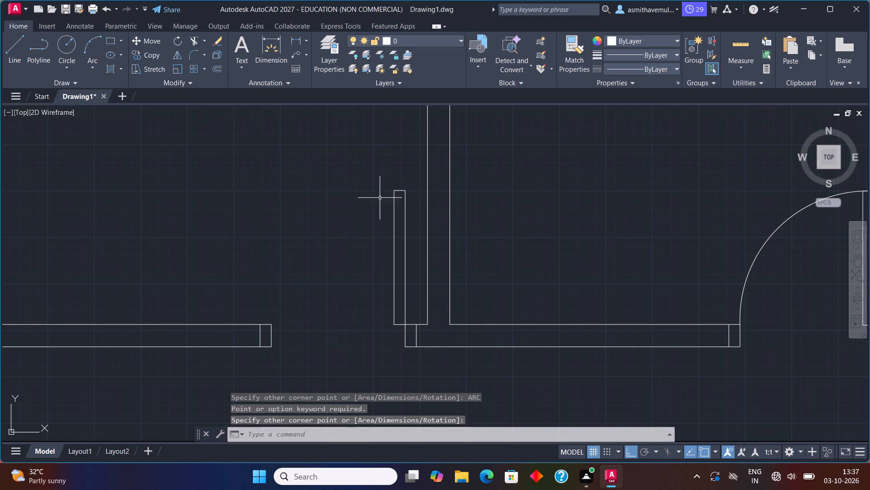
# Draw a three-point swing arc from the new leaf's top-right corner through its top-left corner to the left jamb's top-right corner.
pyautogui.press('a')
pyautogui.write('RC')
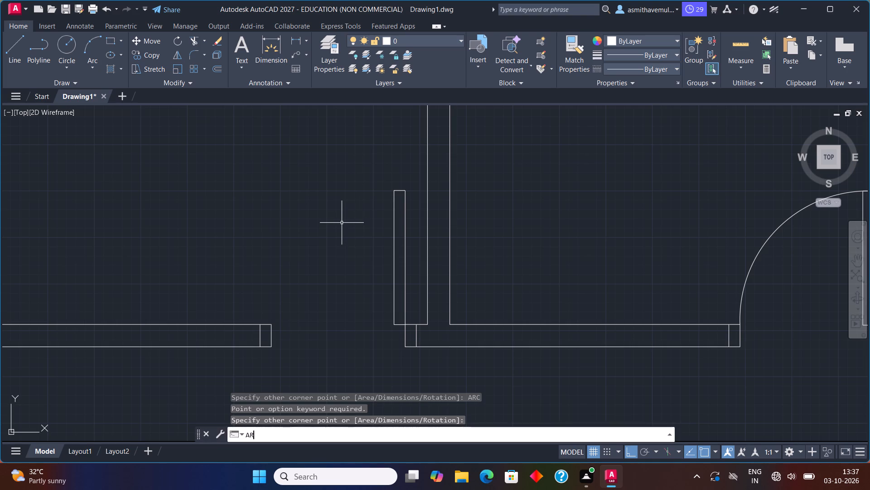
pyautogui.press('Return')
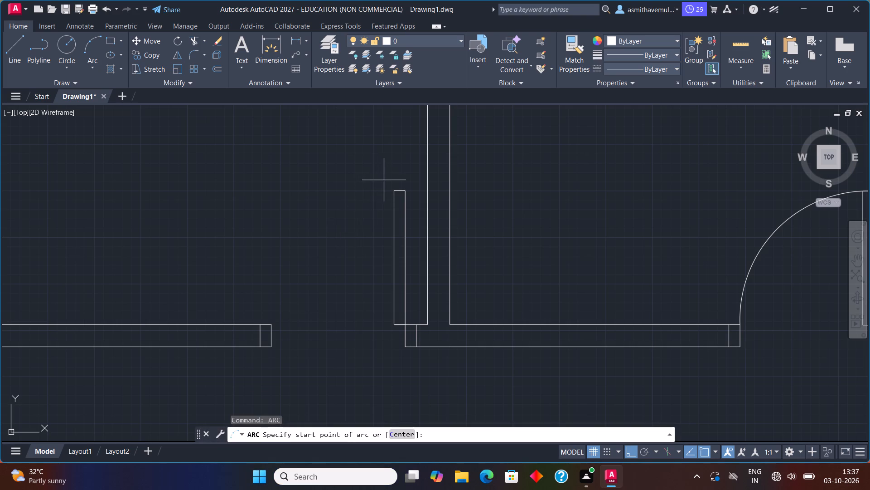
pyautogui.click(407, 189)
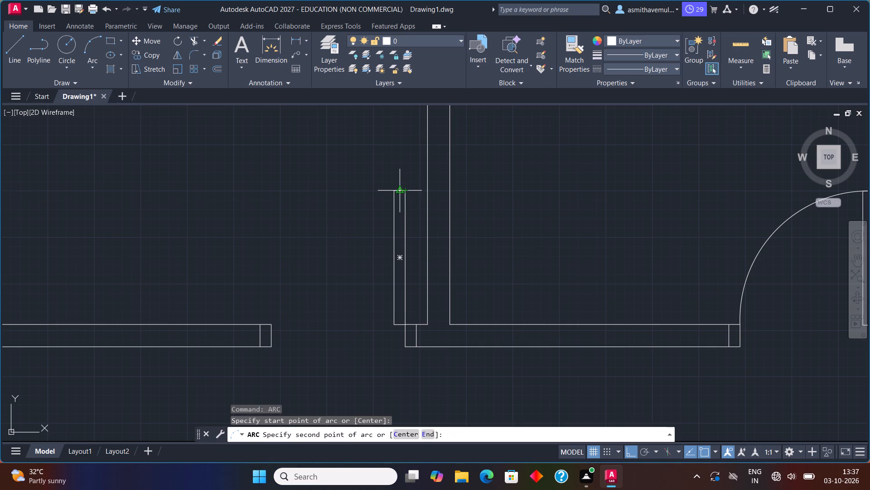
pyautogui.click(391, 192)
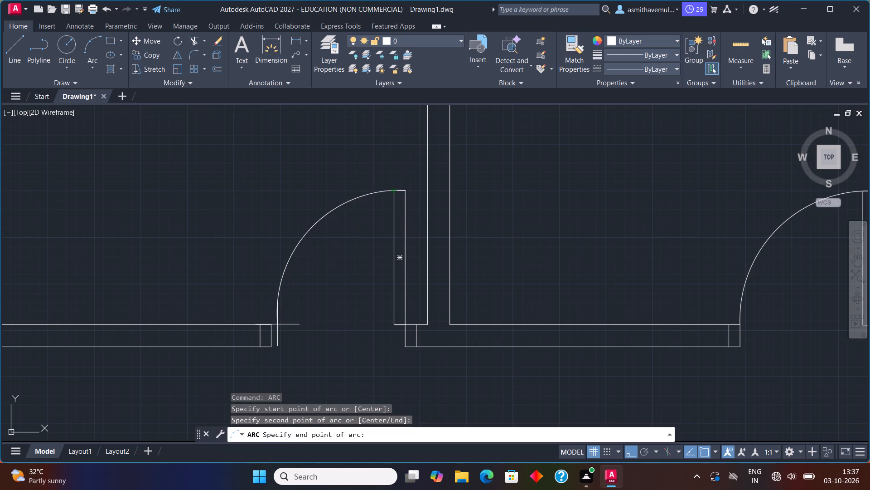
pyautogui.click(274, 326)
# Examine the doors and rooms on both sides of the corridor.
pyautogui.scroll(-1, 321, 301)
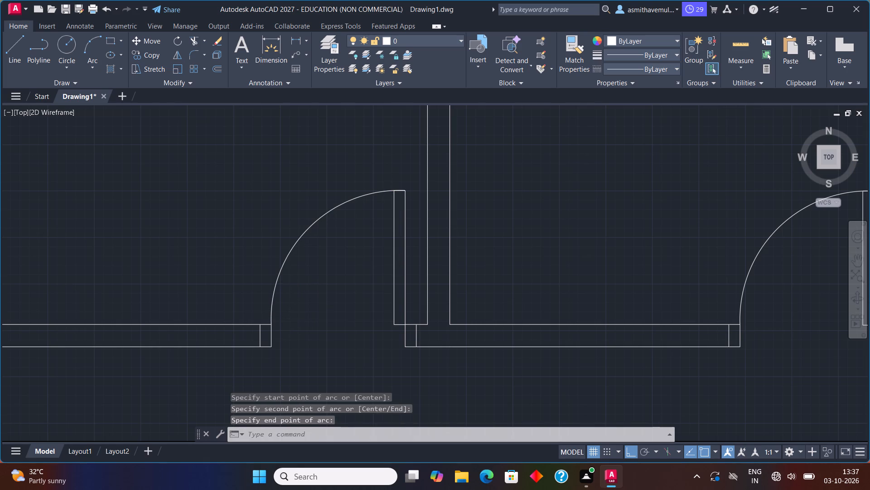
pyautogui.moveTo(322, 300); pyautogui.dragTo(322, 294, button='middle')
pyautogui.scroll(-1, 322, 293)
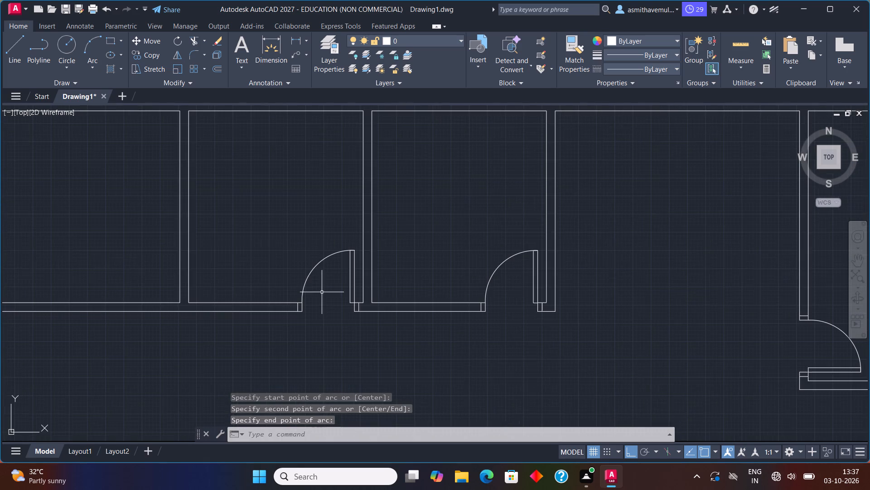
pyautogui.scroll(-1, 325, 298)
pyautogui.moveTo(325, 318); pyautogui.dragTo(359, 298, button='middle')
pyautogui.scroll(1, 357, 291)
pyautogui.moveTo(357, 291); pyautogui.dragTo(360, 331, button='middle')
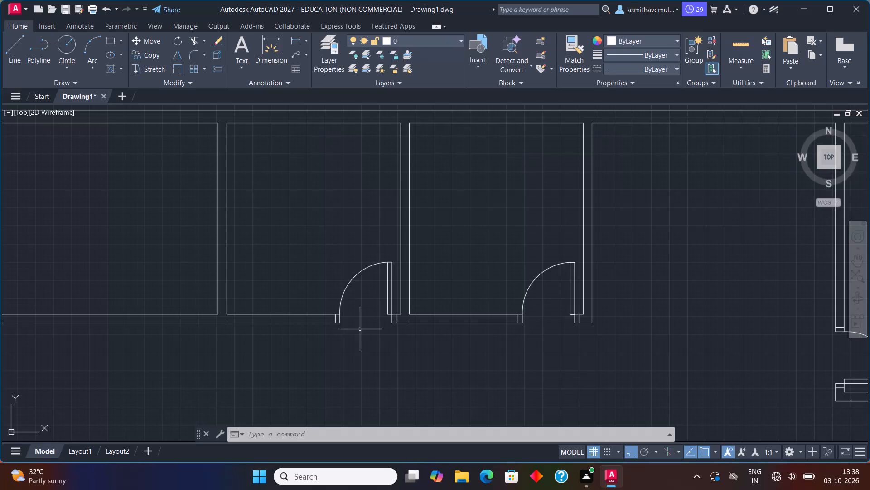
pyautogui.scroll(-1, 359, 329)
pyautogui.moveTo(380, 345); pyautogui.dragTo(382, 318, button='middle')
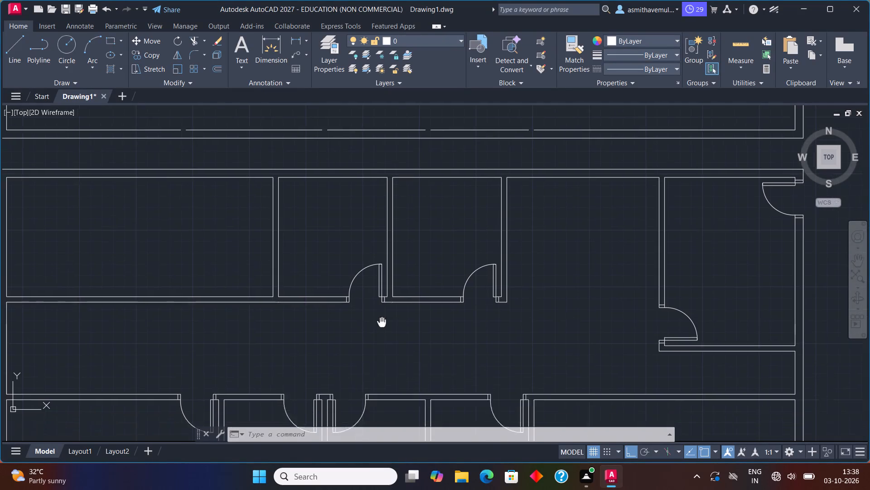
pyautogui.moveTo(382, 318); pyautogui.dragTo(383, 293, button='middle')
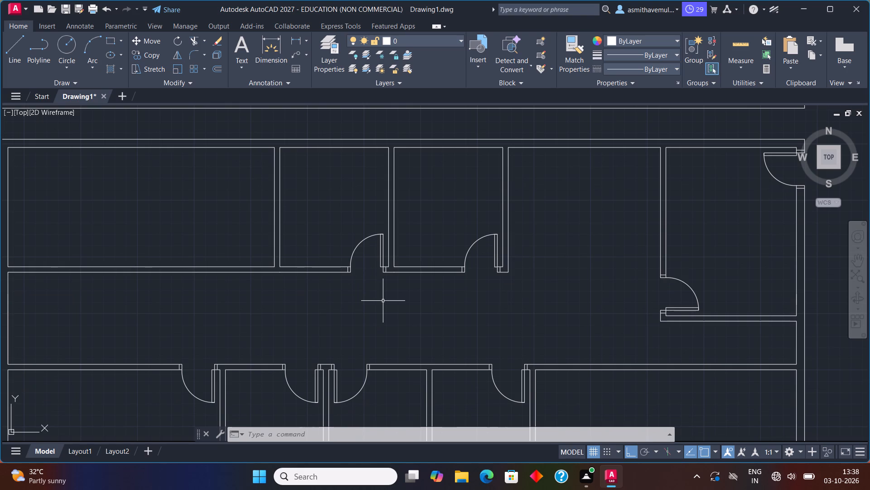
# Draw a jamb line across the left exterior wall, starting 3" above the corridor's bottom-left inner corner.
pyautogui.scroll(-1, 421, 309)
pyautogui.moveTo(422, 309); pyautogui.dragTo(414, 264, button='middle')
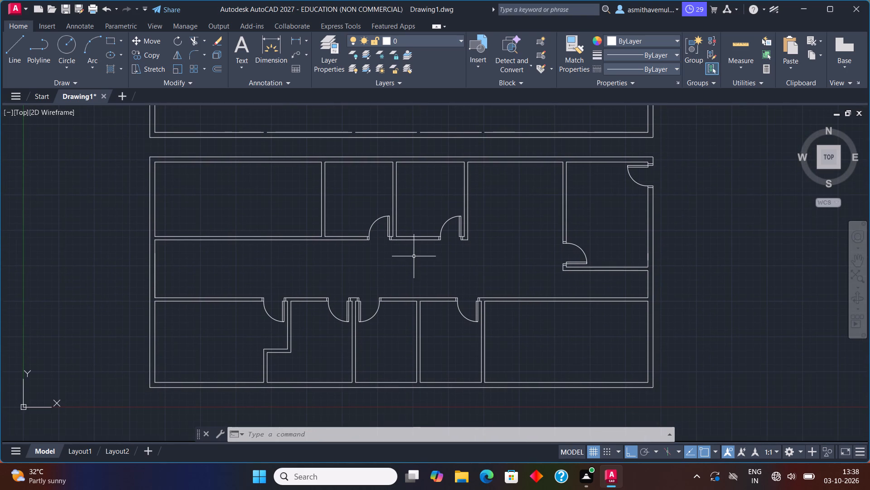
pyautogui.scroll(1, 414, 260)
pyautogui.moveTo(414, 260); pyautogui.dragTo(420, 308, button='middle')
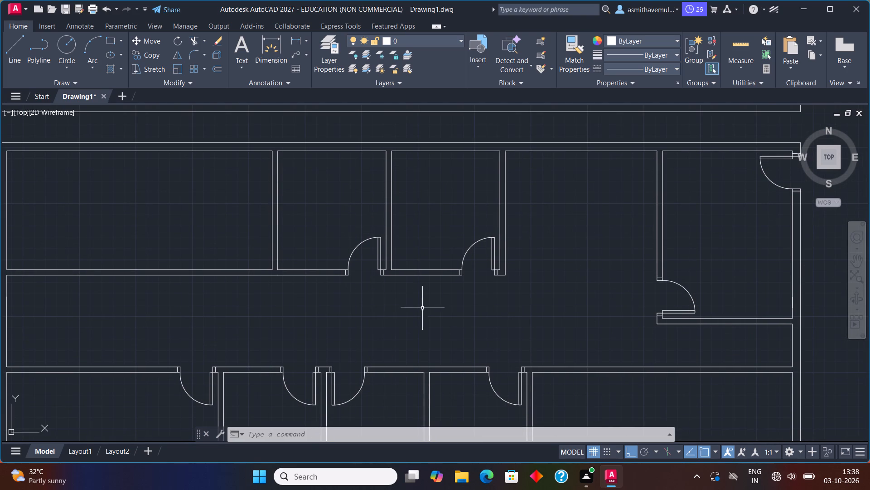
pyautogui.scroll(-1, 276, 312)
pyautogui.moveTo(276, 312); pyautogui.dragTo(353, 295, button='middle')
pyautogui.scroll(1, 240, 297)
pyautogui.moveTo(240, 296); pyautogui.dragTo(310, 280, button='middle')
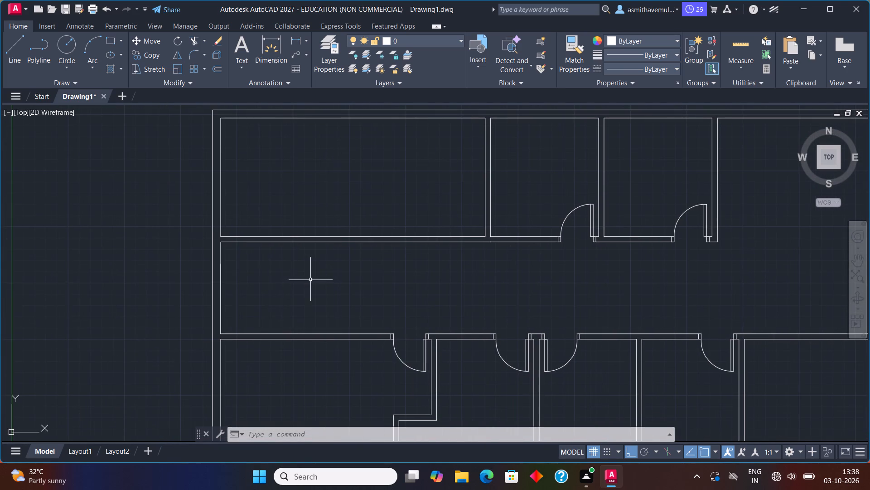
pyautogui.scroll(1, 257, 290)
pyautogui.moveTo(257, 290); pyautogui.dragTo(323, 262, button='middle')
pyautogui.scroll(1, 306, 281)
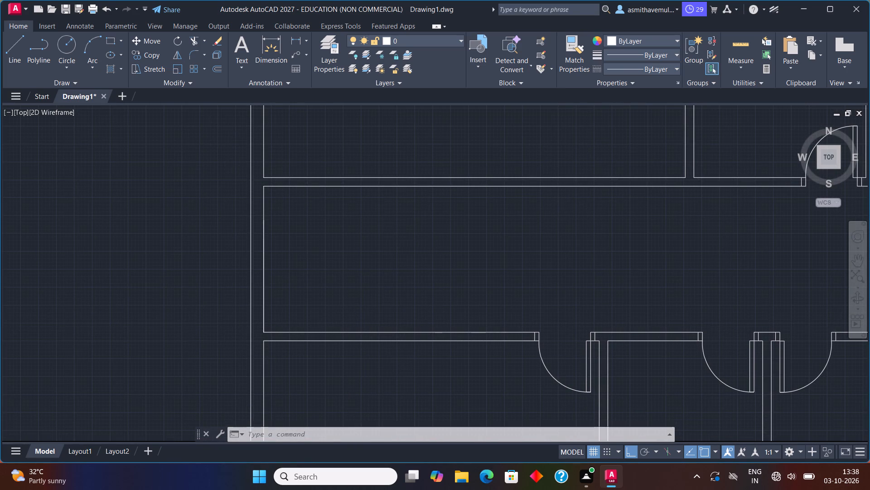
pyautogui.moveTo(306, 282); pyautogui.dragTo(316, 273, button='middle')
pyautogui.press('l')
pyautogui.press('Return')
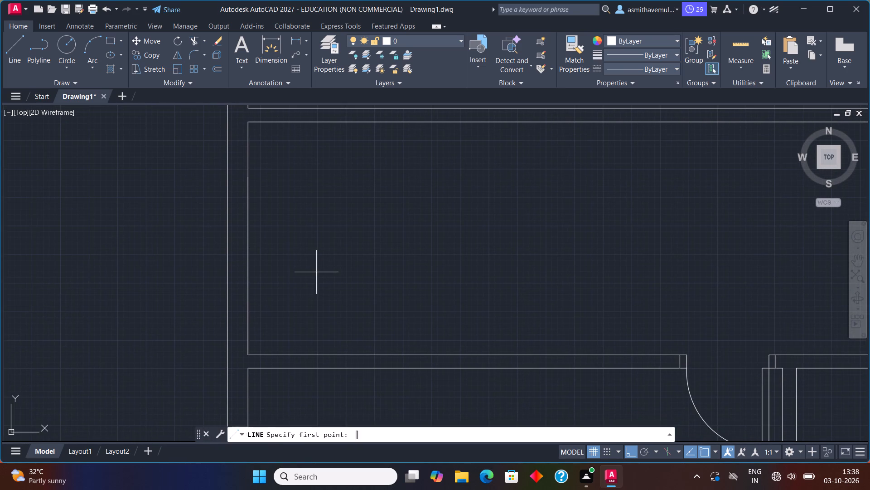
pyautogui.write('FROM')
pyautogui.press('Return')
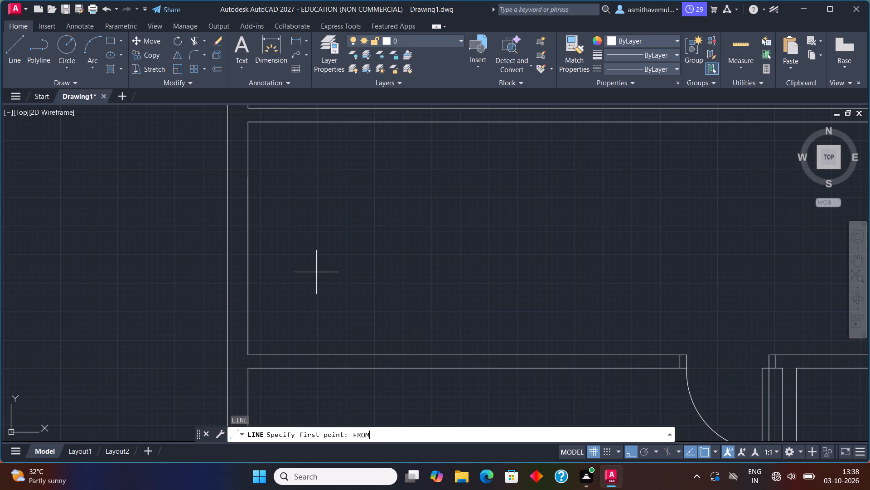
pyautogui.click(249, 353)
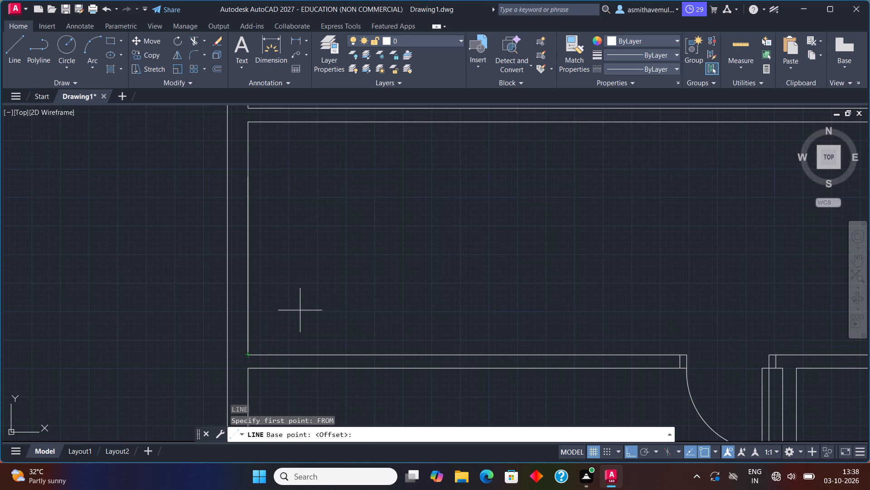
pyautogui.hotkey('shift', '@')
pyautogui.press('0')
pyautogui.write(',3')
pyautogui.hotkey('shift', '"')
pyautogui.press('Return')
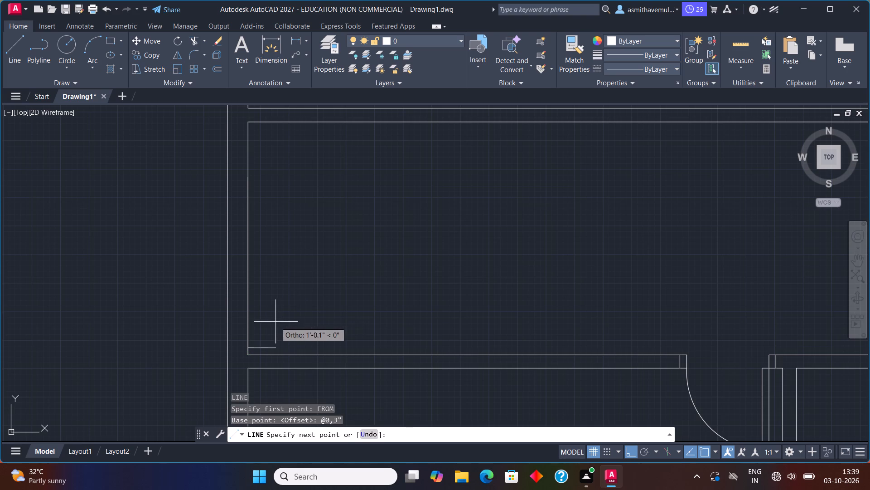
pyautogui.click(227, 347)
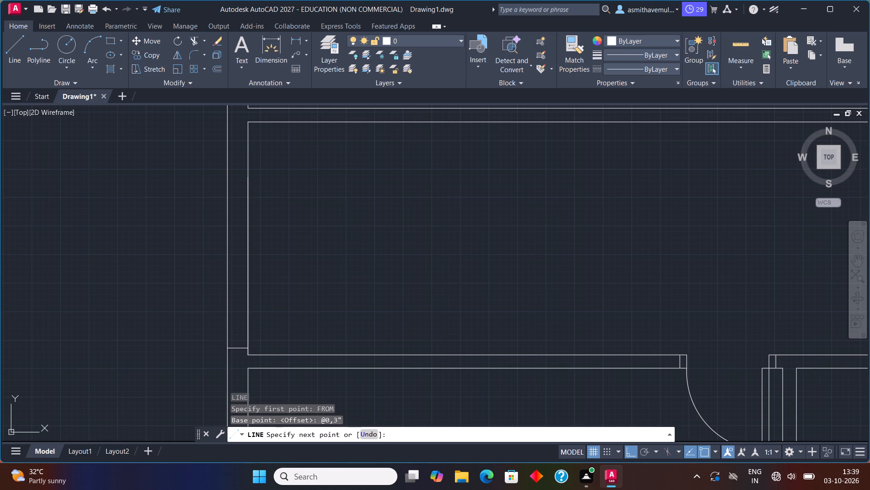
pyautogui.press('Escape')
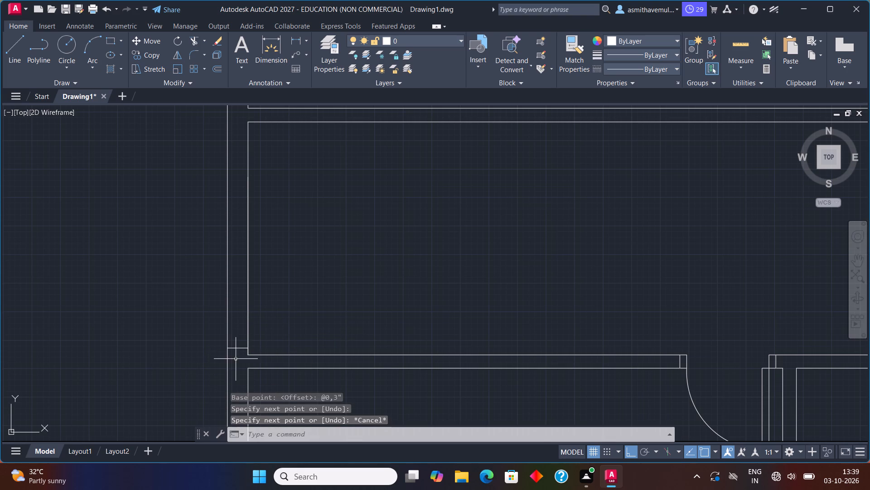
# Offset the new jamb line 3" upward within the left exterior wall.
pyautogui.moveTo(239, 357); pyautogui.dragTo(295, 270, button='middle')
pyautogui.scroll(1, 297, 242)
pyautogui.moveTo(420, 199); pyautogui.dragTo(420, 268, button='middle')
pyautogui.press('o')
pyautogui.press('Return')
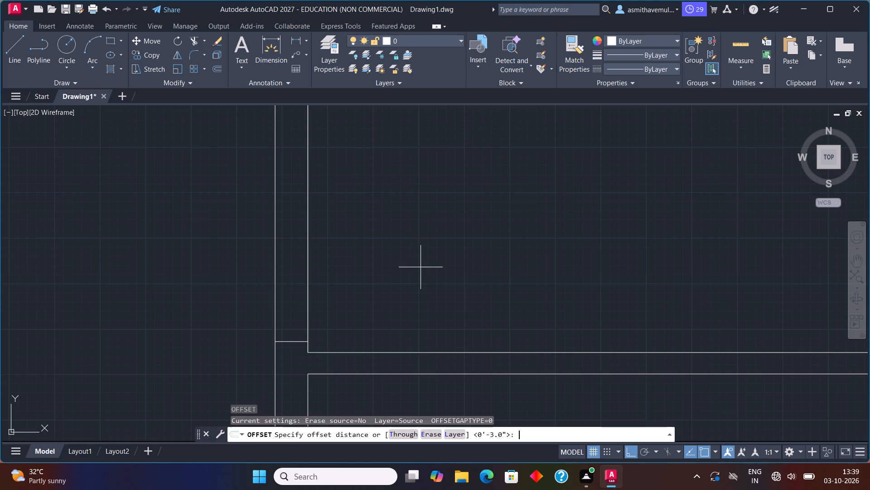
pyautogui.press('3')
pyautogui.hotkey('shift', '"')
pyautogui.press('Return')
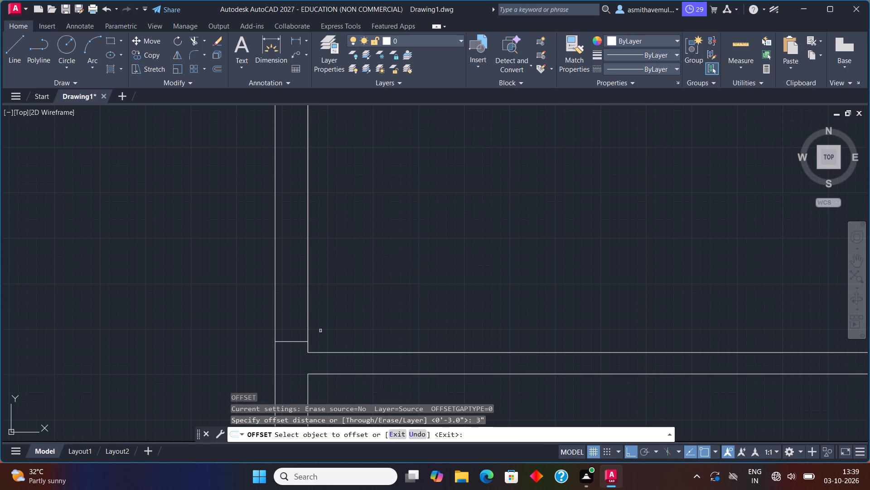
pyautogui.click(290, 341)
pyautogui.click(295, 303)
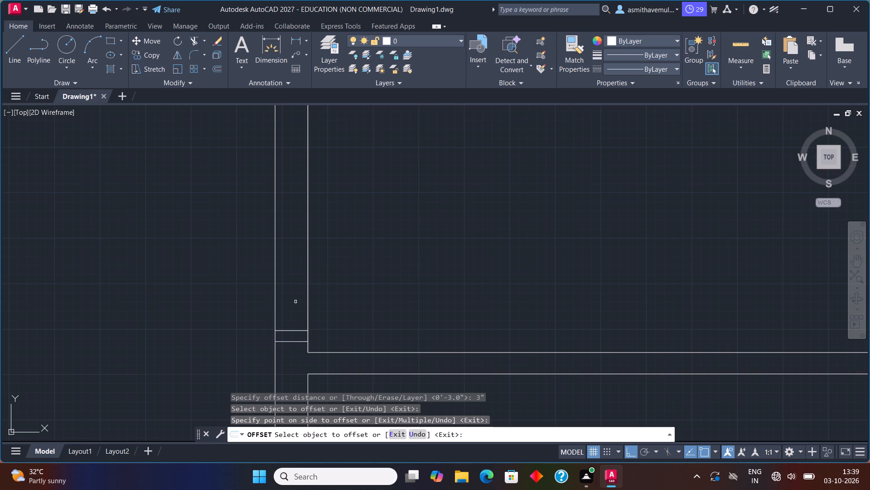
pyautogui.press('Escape')
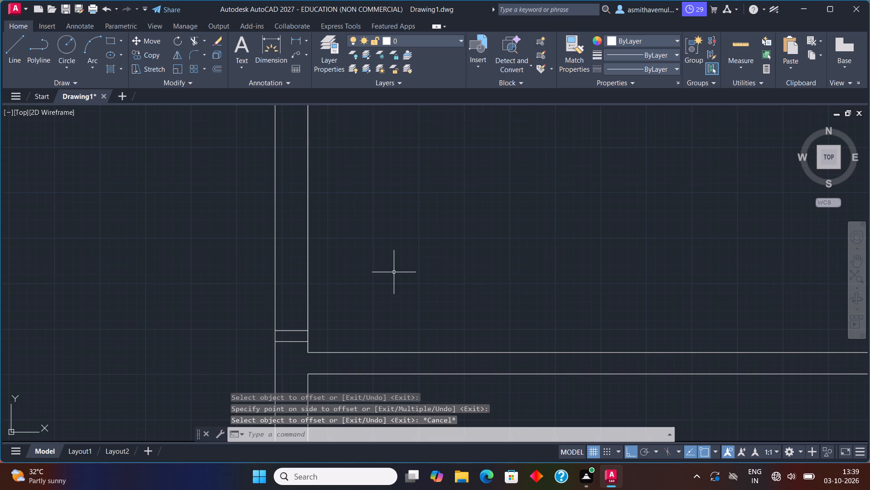
# Offset the upper jamb line 3' upward to mark the far side of the door opening.
pyautogui.press('o')
pyautogui.press('Return')
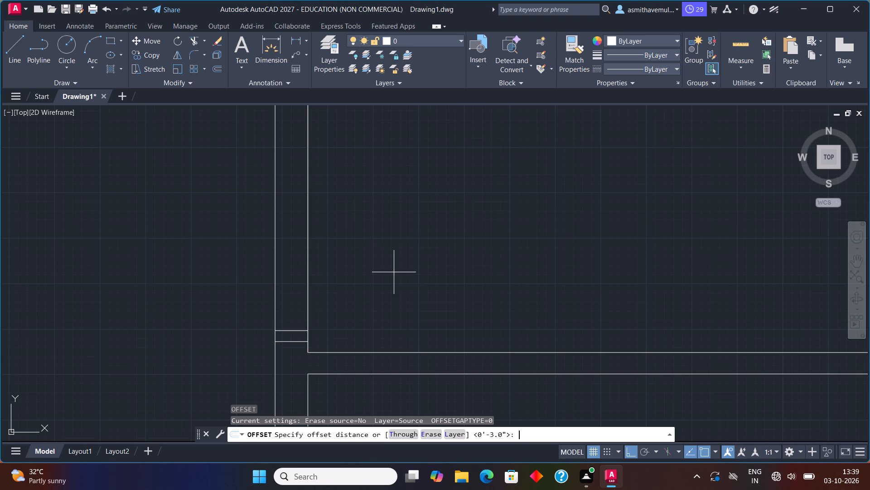
pyautogui.write("3'")
pyautogui.press('Return')
pyautogui.click(281, 331)
pyautogui.click(295, 267)
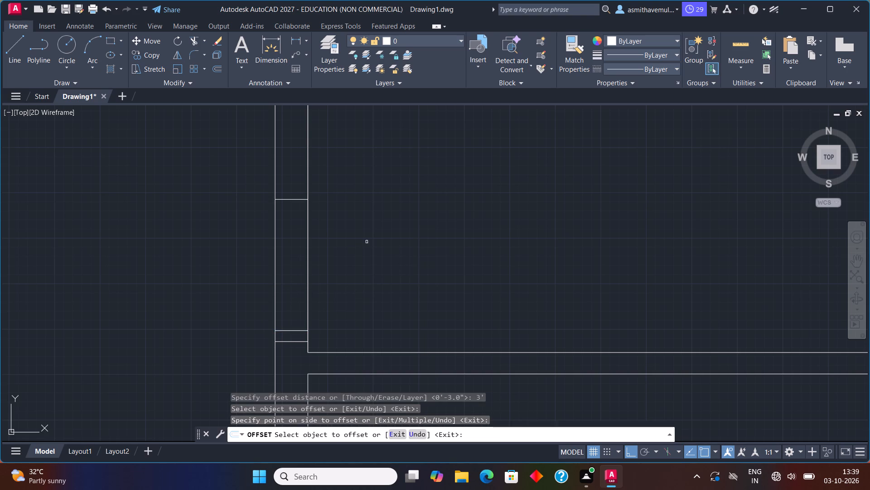
pyautogui.press('Escape')
# Offset the opening's far-side line 3" upward to complete the upper jamb.
pyautogui.press('o')
pyautogui.press('Return')
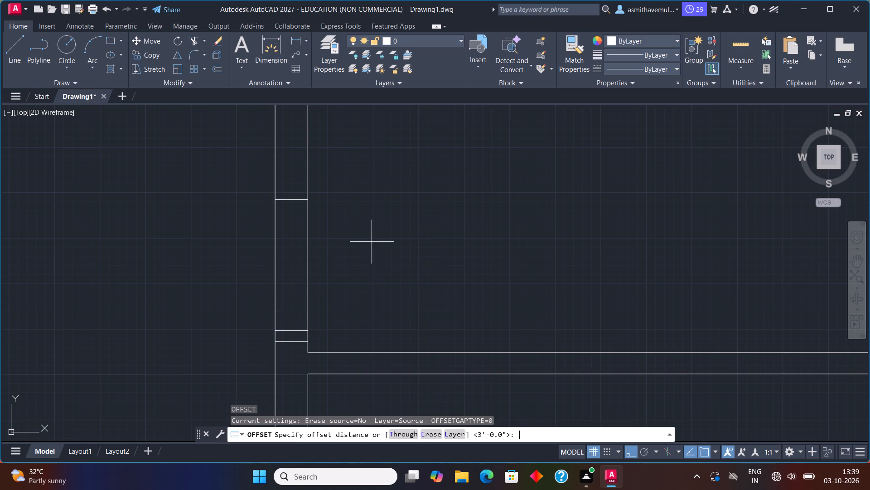
pyautogui.press('3')
pyautogui.hotkey('shift', '"')
pyautogui.press('Return')
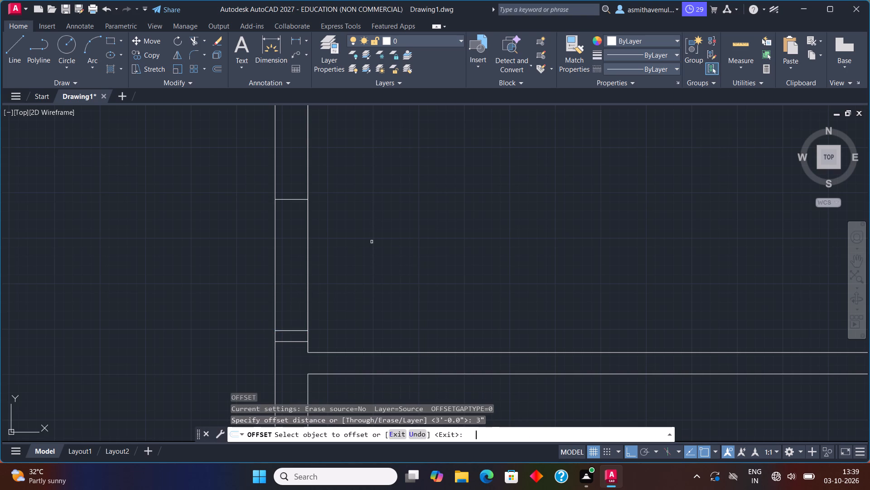
pyautogui.click(302, 199)
pyautogui.click(305, 181)
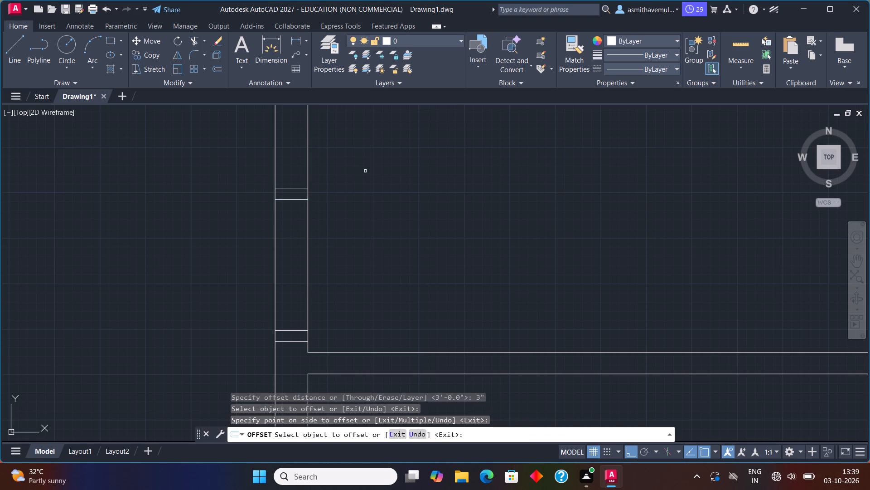
pyautogui.press('Escape')
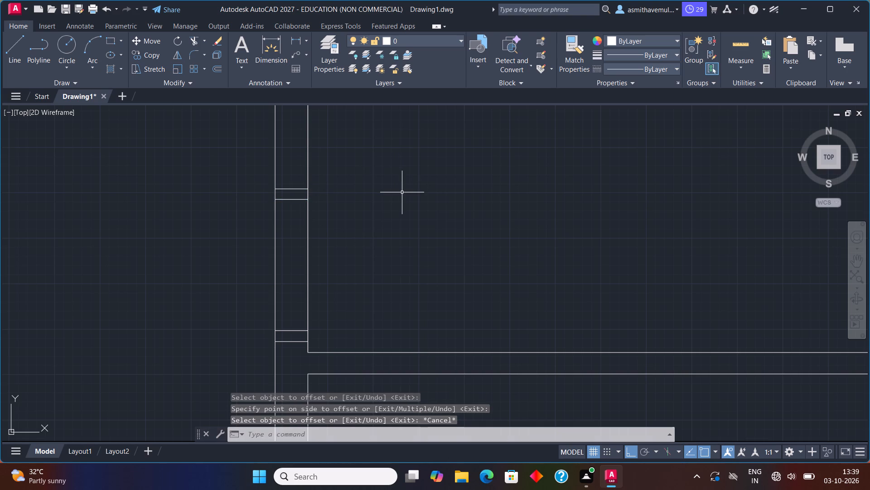
# Trim both left exterior wall lines between the two jambs to clear the door opening.
pyautogui.write('TRIM')
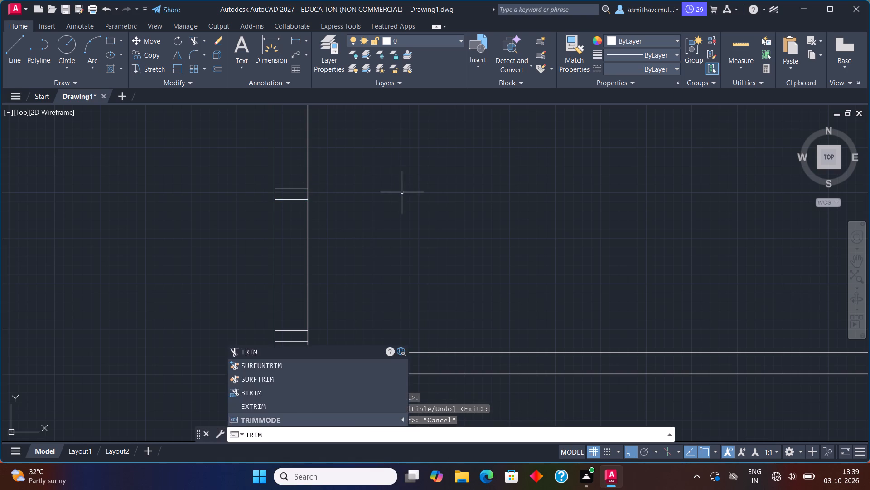
pyautogui.press('Return')
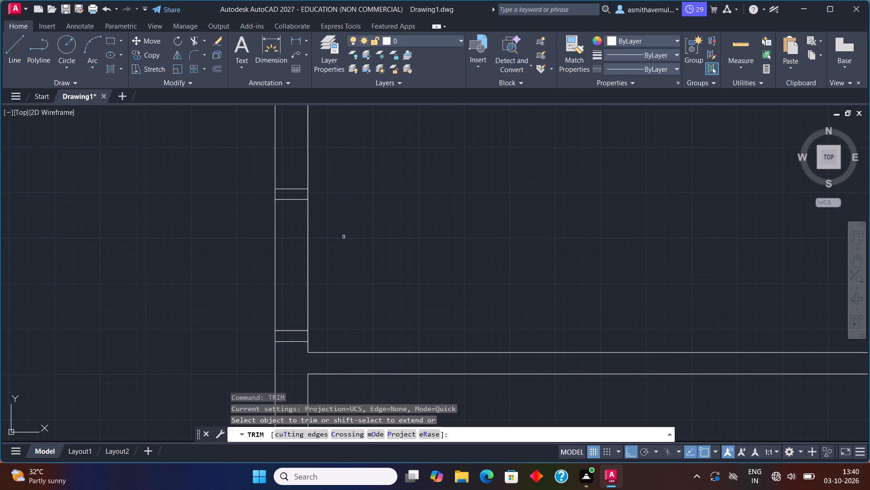
pyautogui.click(306, 273)
pyautogui.click(314, 268)
pyautogui.moveTo(272, 283); pyautogui.dragTo(284, 278)
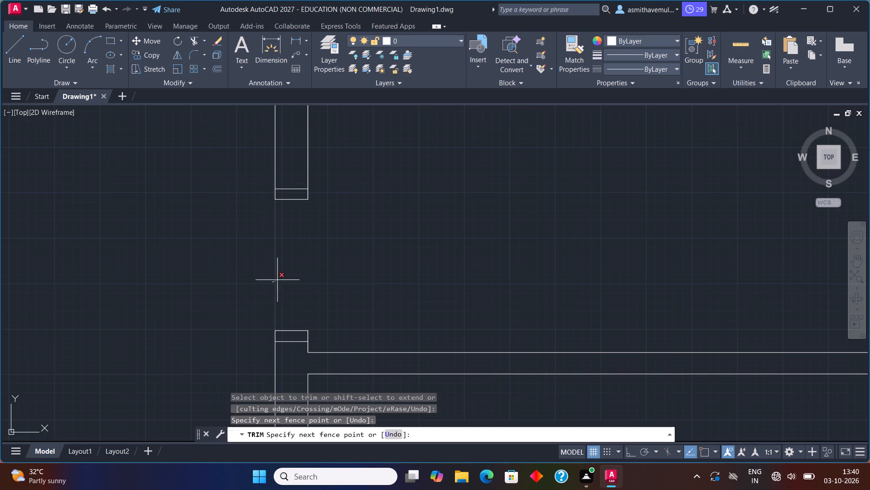
pyautogui.moveTo(284, 278); pyautogui.dragTo(287, 276)
pyautogui.click(287, 276)
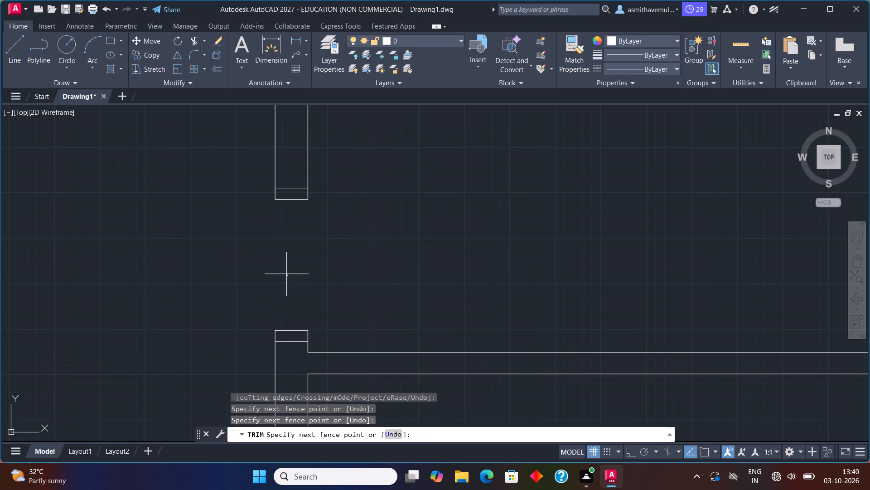
pyautogui.press('Escape')
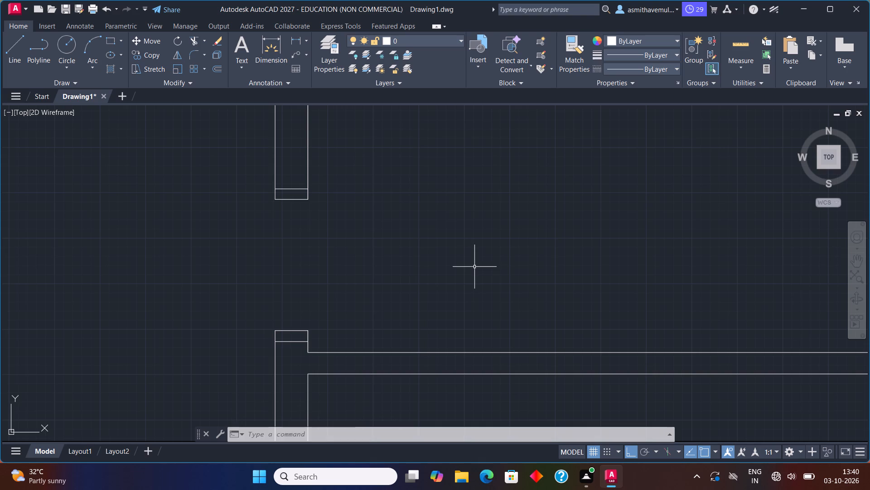
# Draw a 3' by 3" rectangular door leaf from the lower jamb's top-right corner, extending right and up into the corridor.
pyautogui.write('REC')
pyautogui.press('Return')
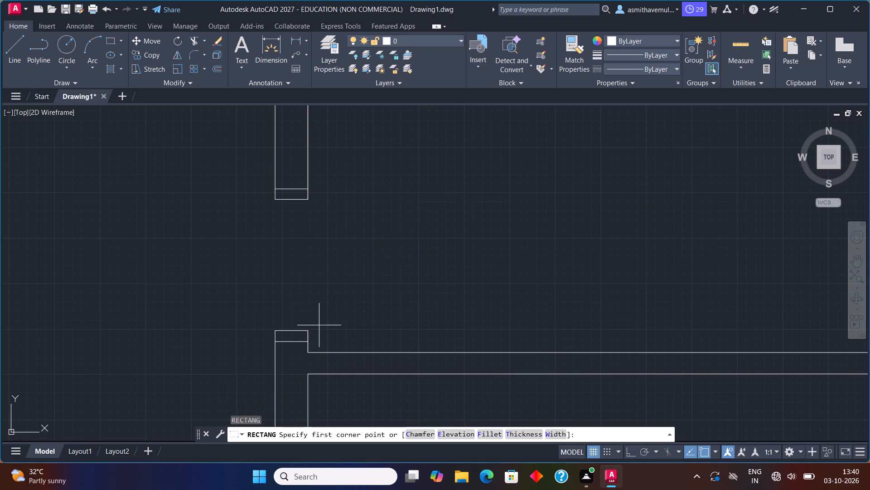
pyautogui.click(307, 334)
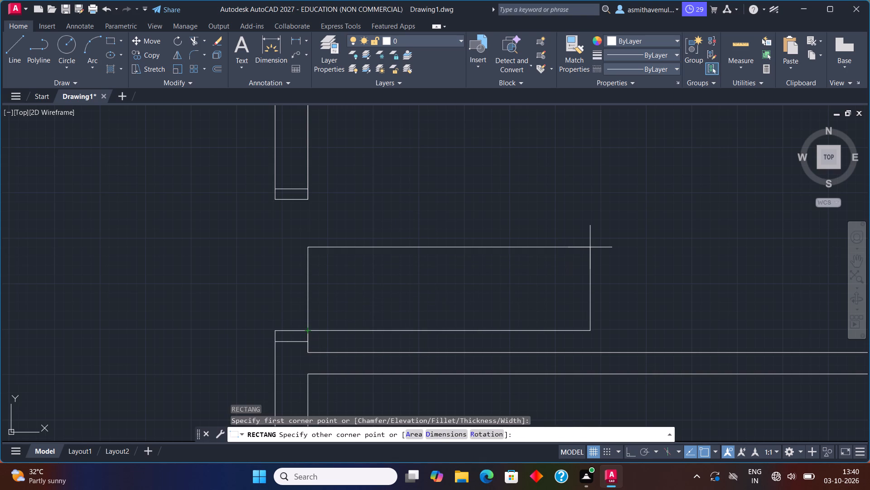
pyautogui.press('d')
pyautogui.press('Return')
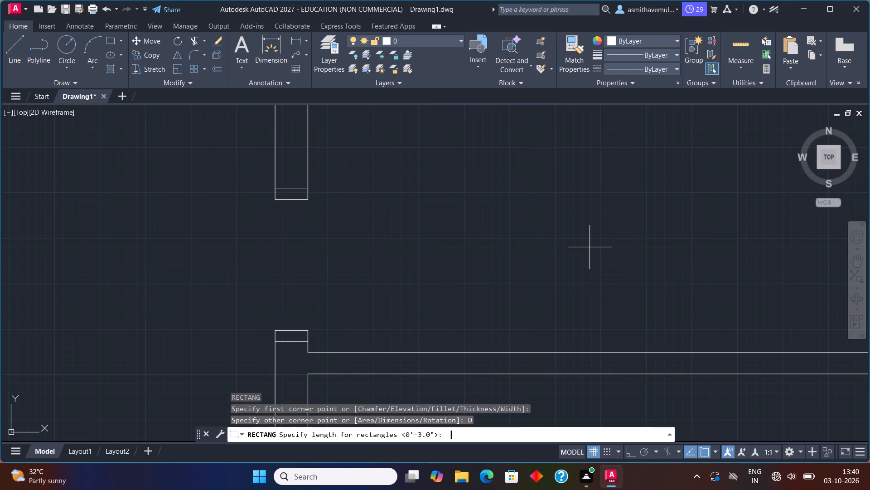
pyautogui.write("3'")
pyautogui.press('Return')
pyautogui.press('3')
pyautogui.hotkey('shift', '"')
pyautogui.press('Return')
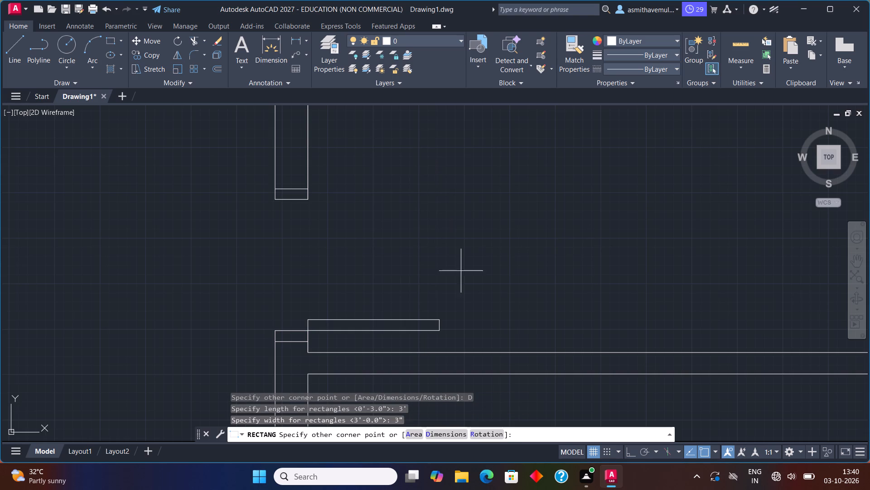
pyautogui.click(470, 304)
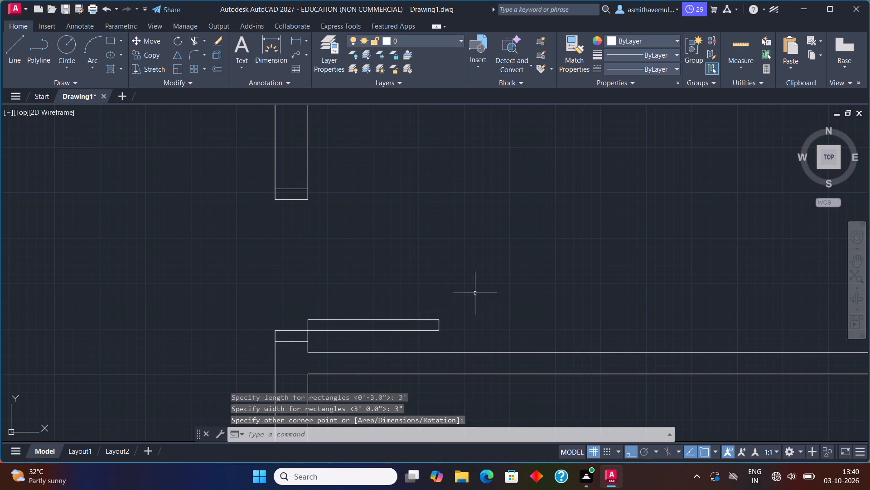
pyautogui.moveTo(501, 269); pyautogui.dragTo(564, 200, button='middle')
pyautogui.moveTo(565, 202); pyautogui.dragTo(565, 206, button='middle')
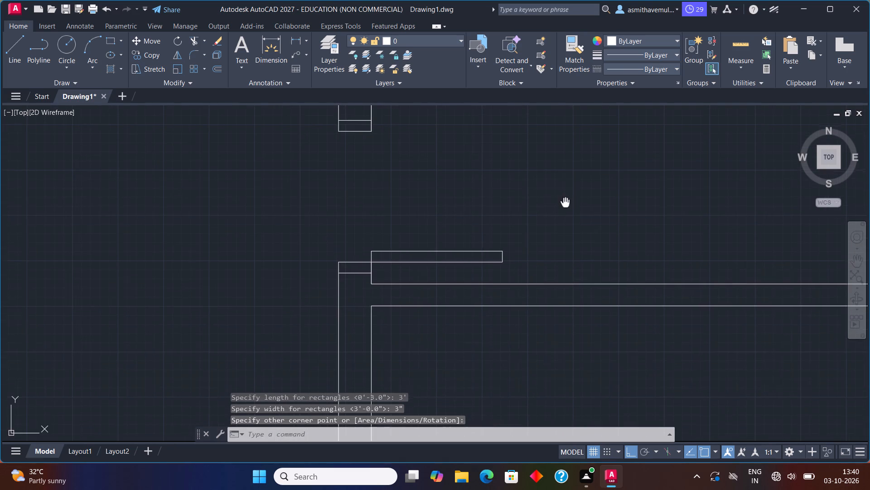
# Draw a three-point swing arc from the door leaf's free end, through its two end corners, to the upper jamb's bottom-right corner.
pyautogui.moveTo(565, 206); pyautogui.dragTo(566, 249, button='middle')
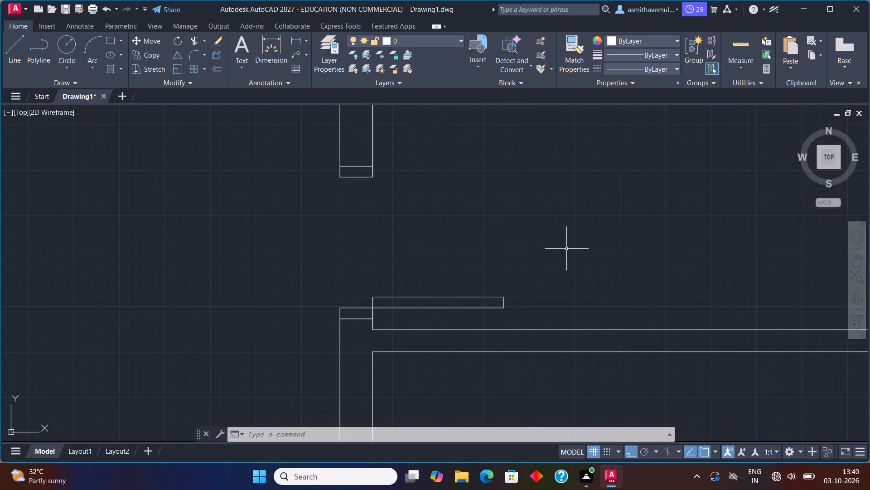
pyautogui.write('ARC')
pyautogui.press('Return')
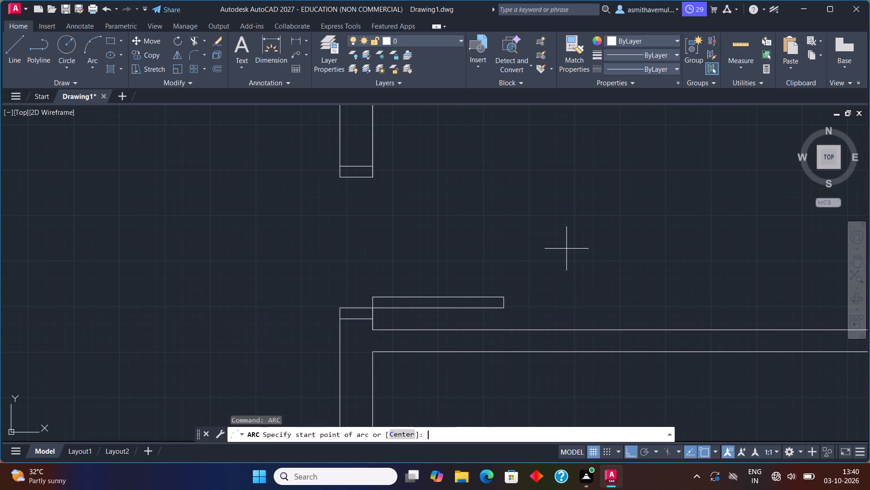
pyautogui.click(507, 309)
pyautogui.click(506, 298)
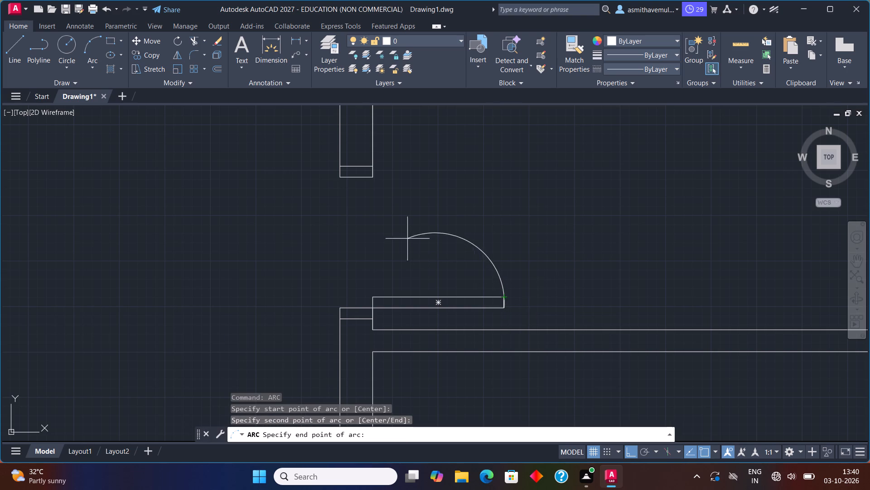
pyautogui.click(374, 178)
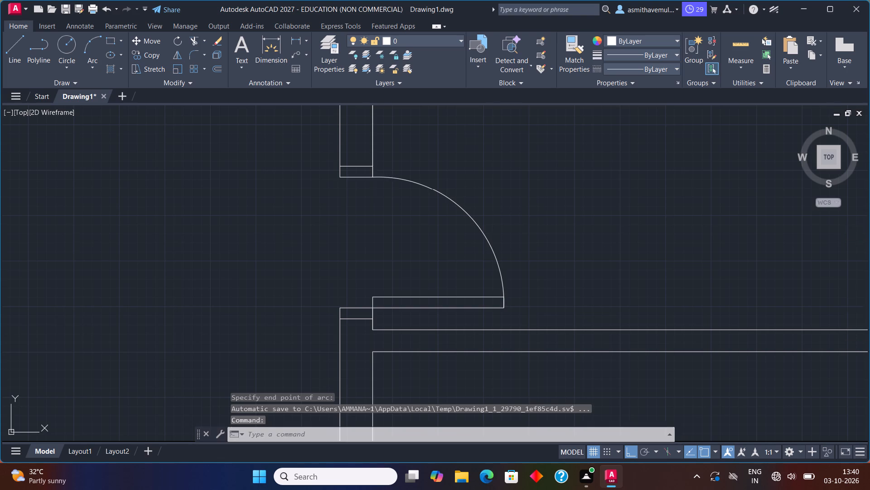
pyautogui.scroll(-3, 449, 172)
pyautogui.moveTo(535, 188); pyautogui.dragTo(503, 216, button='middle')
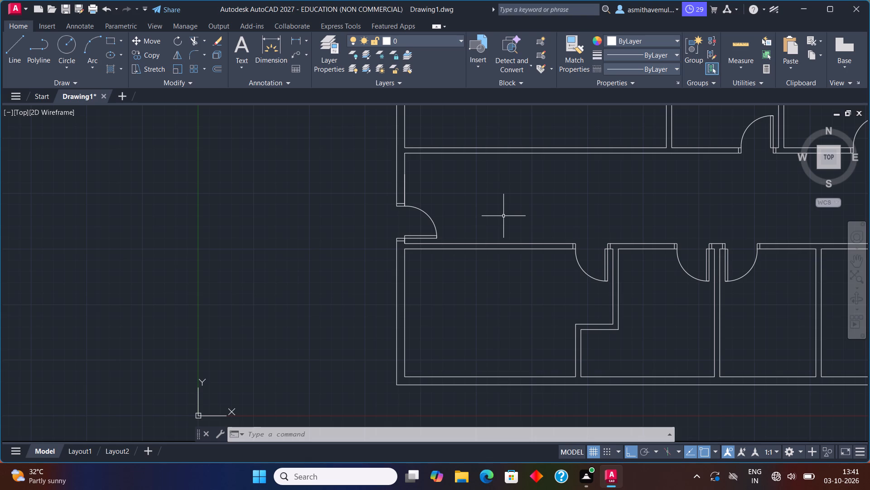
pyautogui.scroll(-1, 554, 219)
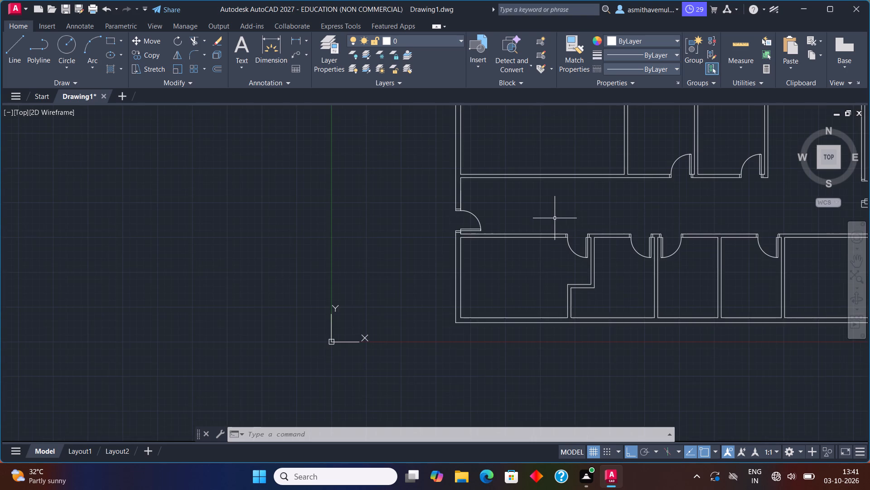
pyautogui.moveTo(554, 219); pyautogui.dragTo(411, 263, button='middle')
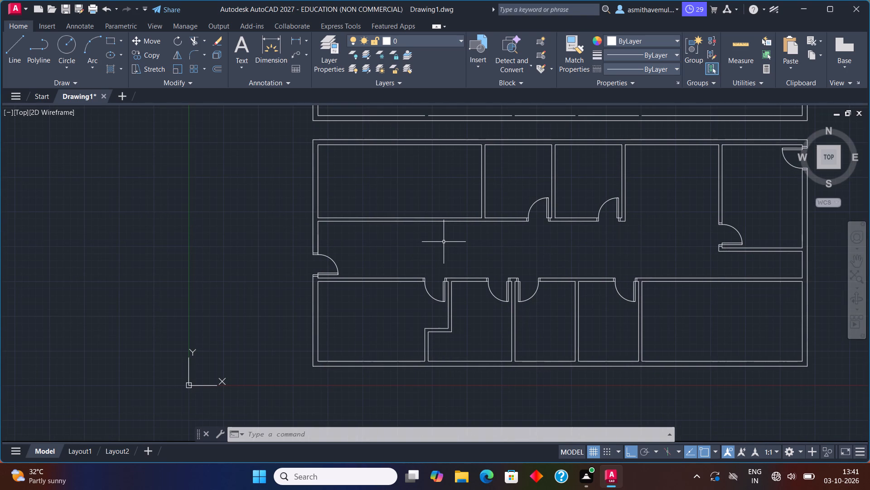
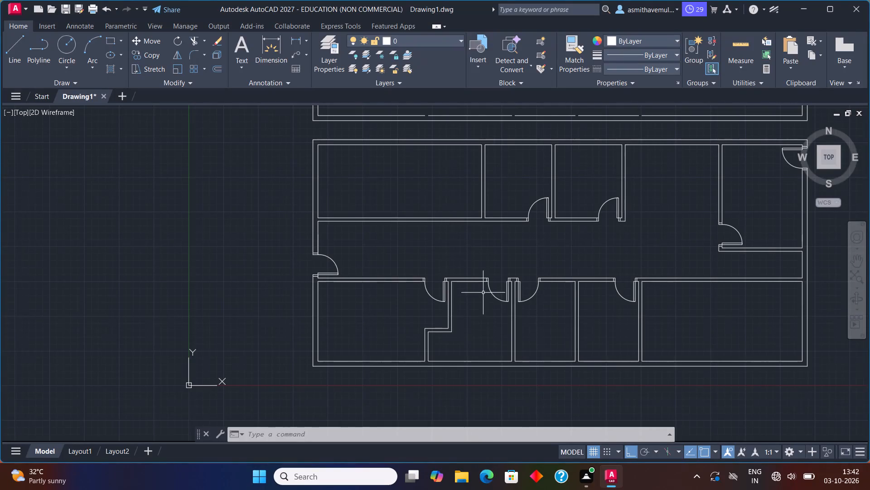
# Examine the east end of the lower floor plan, around the corridor end and the large southeast room.
pyautogui.scroll(-1, 665, 285)
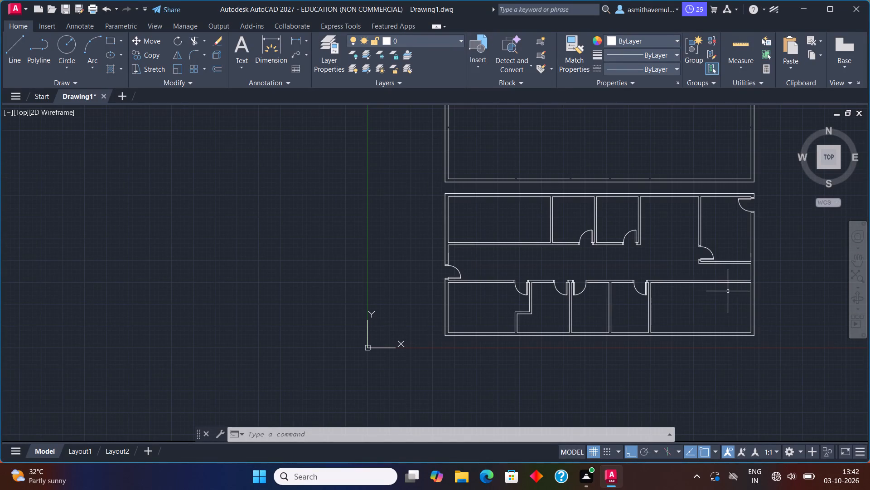
pyautogui.moveTo(733, 292); pyautogui.dragTo(641, 292, button='middle')
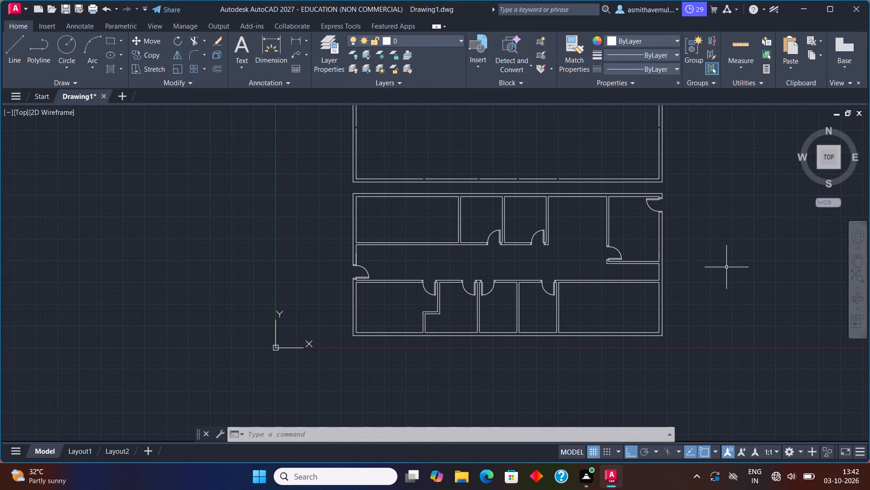
pyautogui.scroll(1, 655, 303)
pyautogui.moveTo(648, 298); pyautogui.dragTo(562, 297, button='middle')
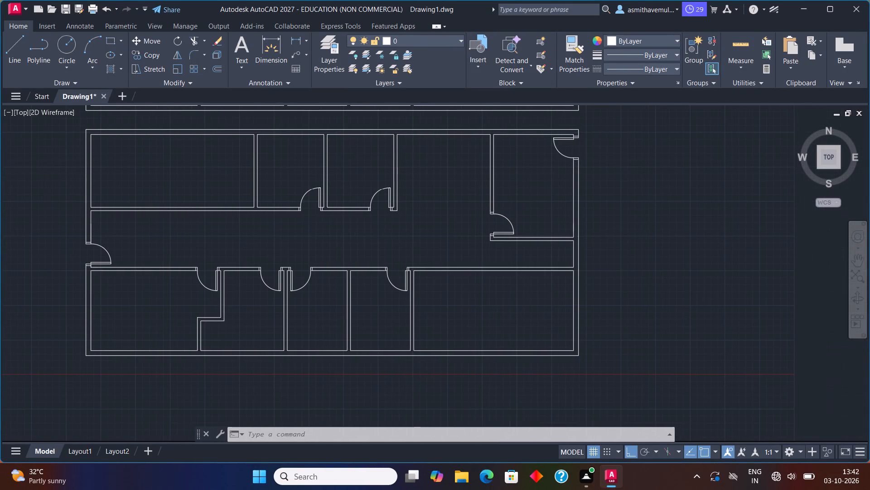
pyautogui.scroll(1, 564, 287)
pyautogui.moveTo(564, 286); pyautogui.dragTo(494, 285, button='middle')
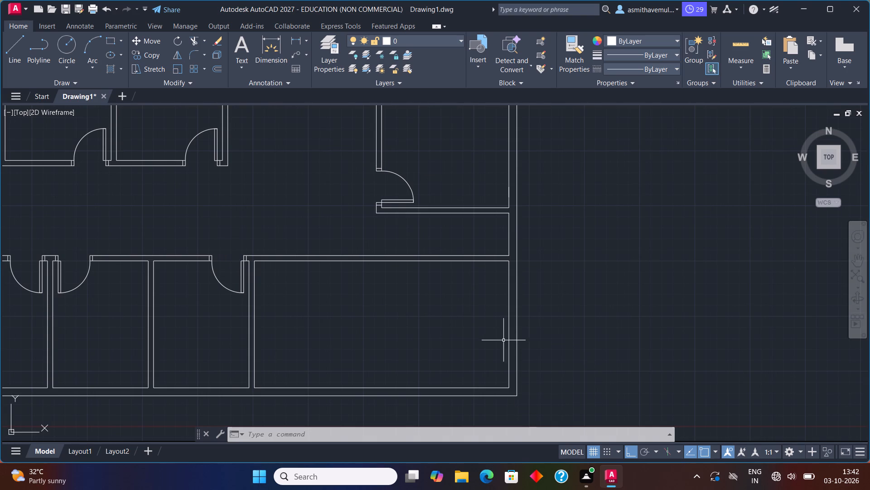
pyautogui.scroll(1, 497, 342)
pyautogui.moveTo(497, 341); pyautogui.dragTo(504, 329, button='middle')
pyautogui.scroll(-1, 504, 329)
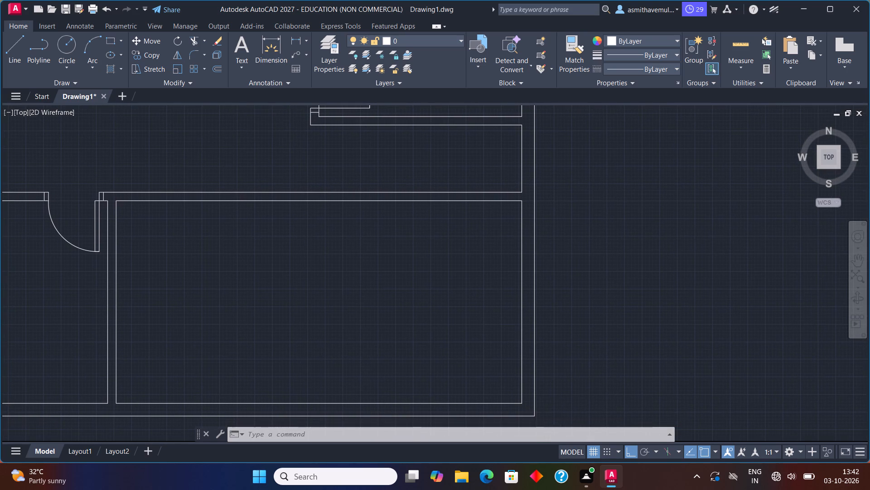
pyautogui.scroll(1, 494, 292)
pyautogui.moveTo(494, 292); pyautogui.dragTo(486, 345, button='middle')
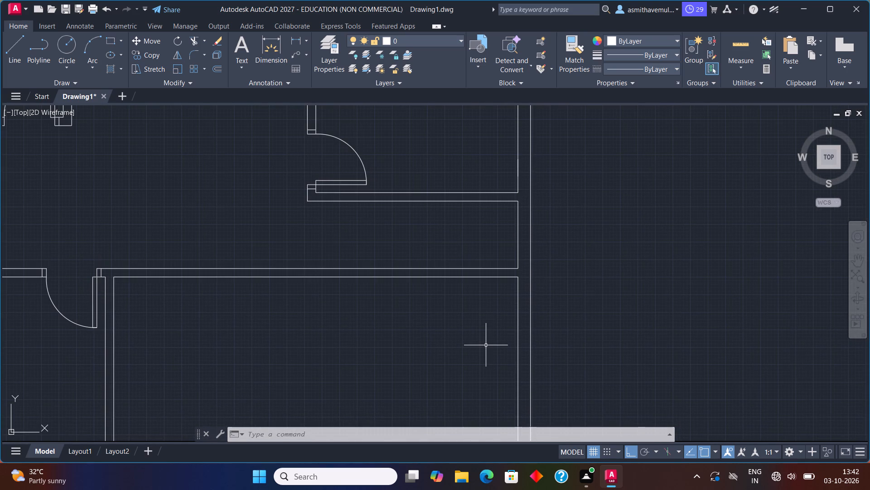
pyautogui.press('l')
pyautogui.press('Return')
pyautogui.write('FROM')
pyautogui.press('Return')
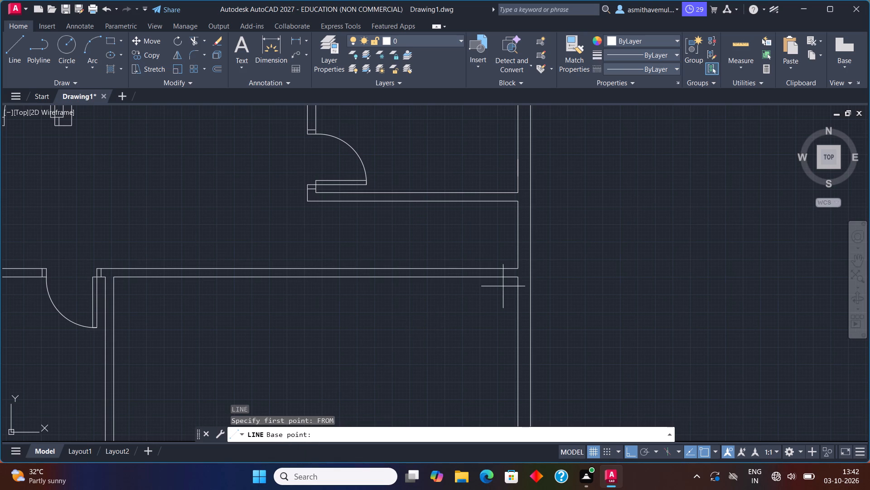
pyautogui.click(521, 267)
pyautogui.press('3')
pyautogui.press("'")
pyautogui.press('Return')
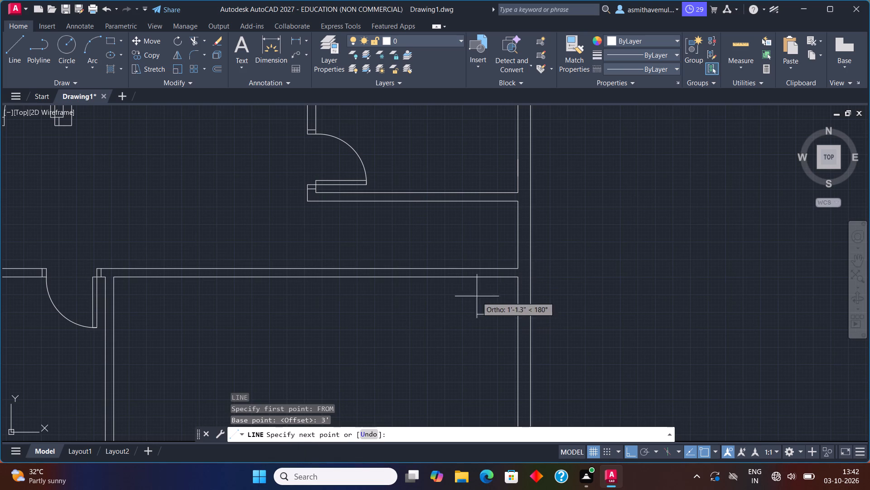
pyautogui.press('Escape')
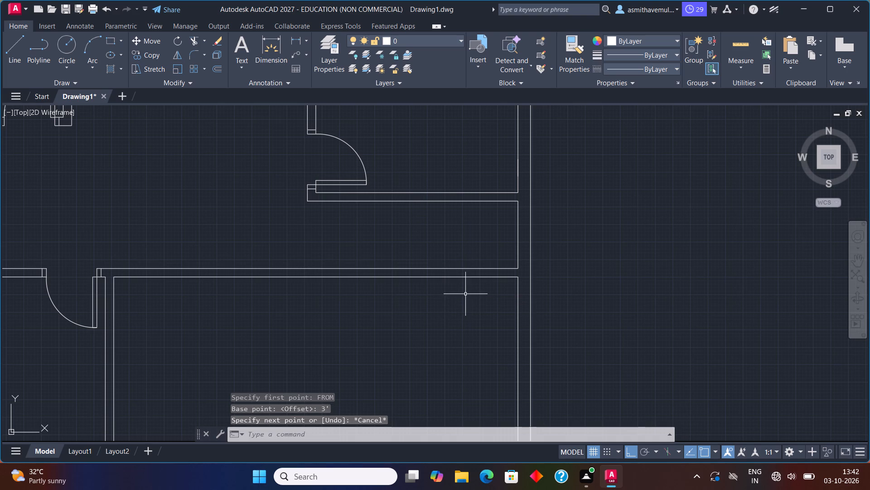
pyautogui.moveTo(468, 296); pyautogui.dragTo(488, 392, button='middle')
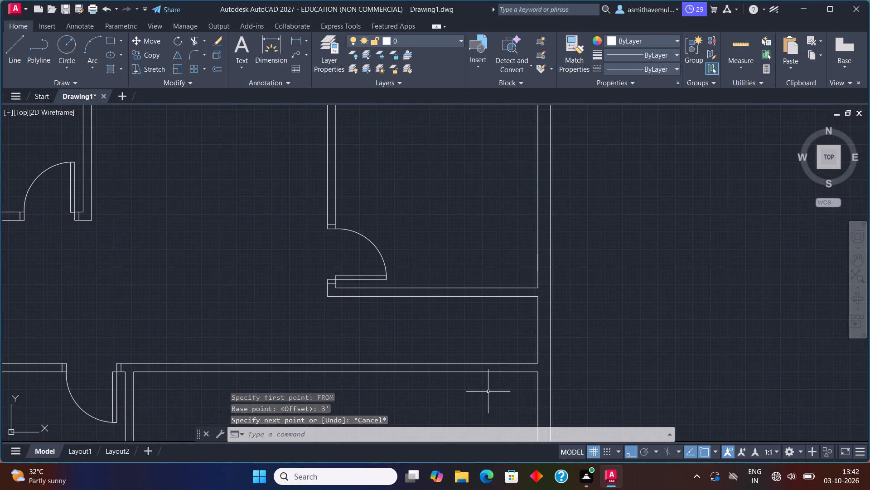
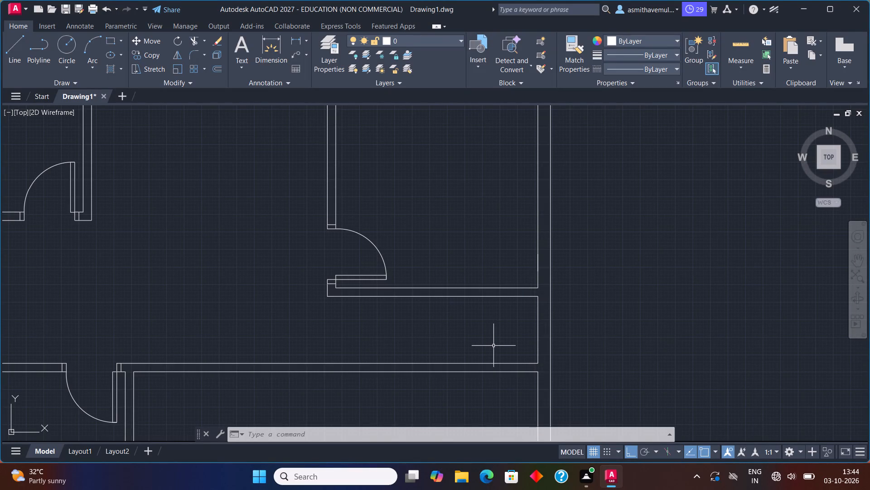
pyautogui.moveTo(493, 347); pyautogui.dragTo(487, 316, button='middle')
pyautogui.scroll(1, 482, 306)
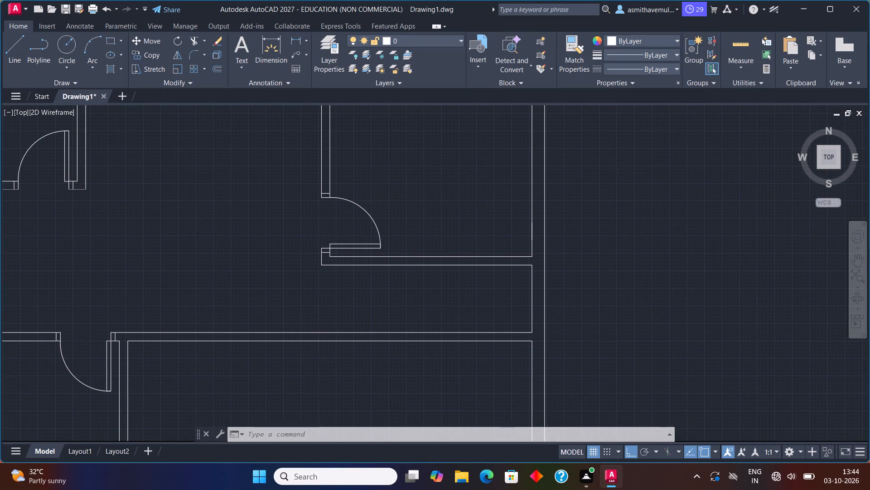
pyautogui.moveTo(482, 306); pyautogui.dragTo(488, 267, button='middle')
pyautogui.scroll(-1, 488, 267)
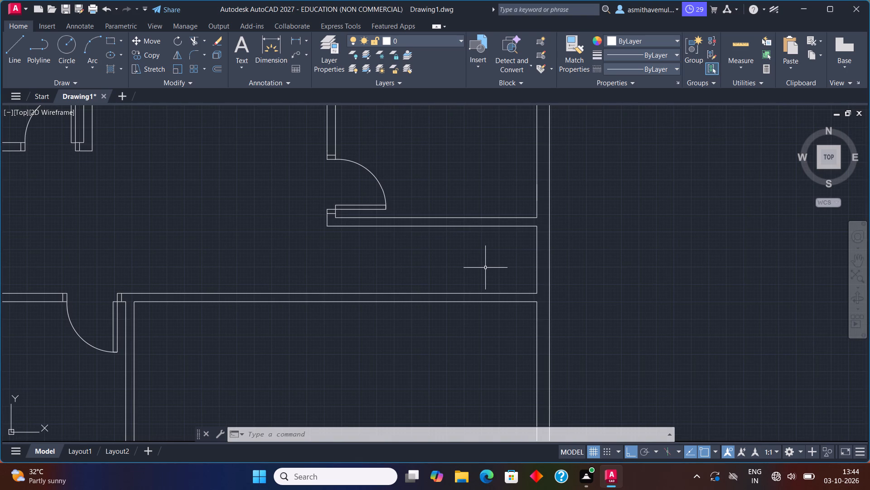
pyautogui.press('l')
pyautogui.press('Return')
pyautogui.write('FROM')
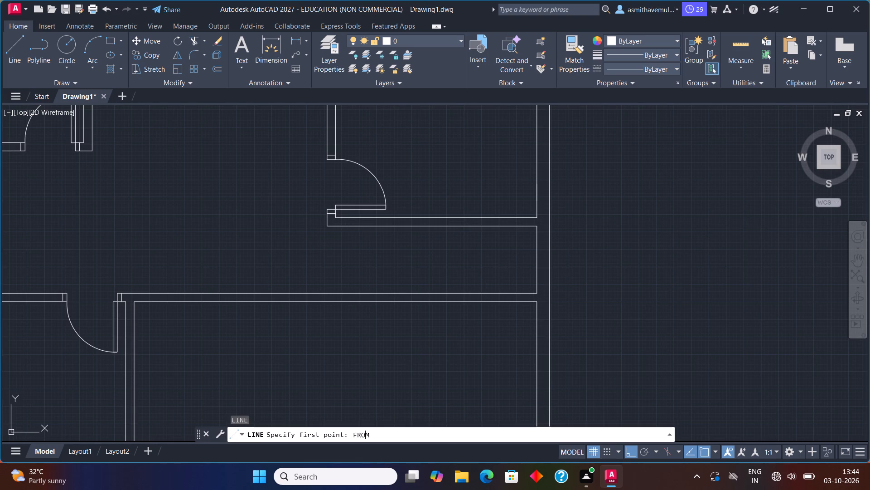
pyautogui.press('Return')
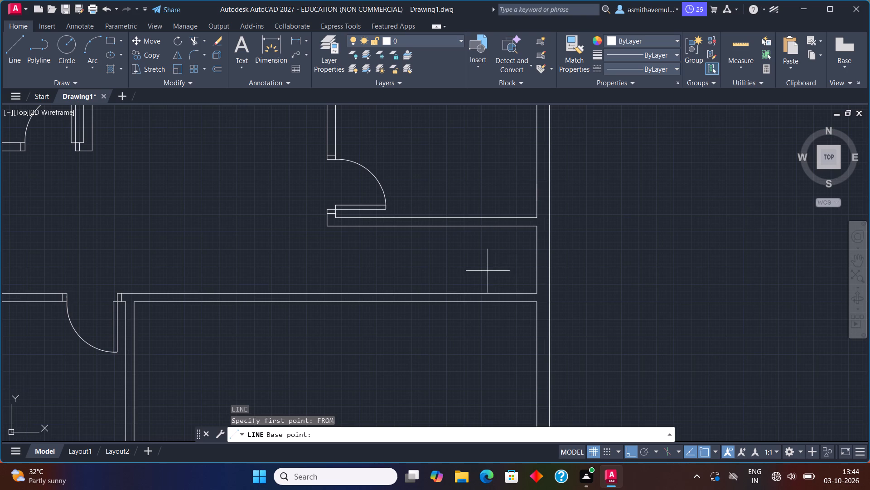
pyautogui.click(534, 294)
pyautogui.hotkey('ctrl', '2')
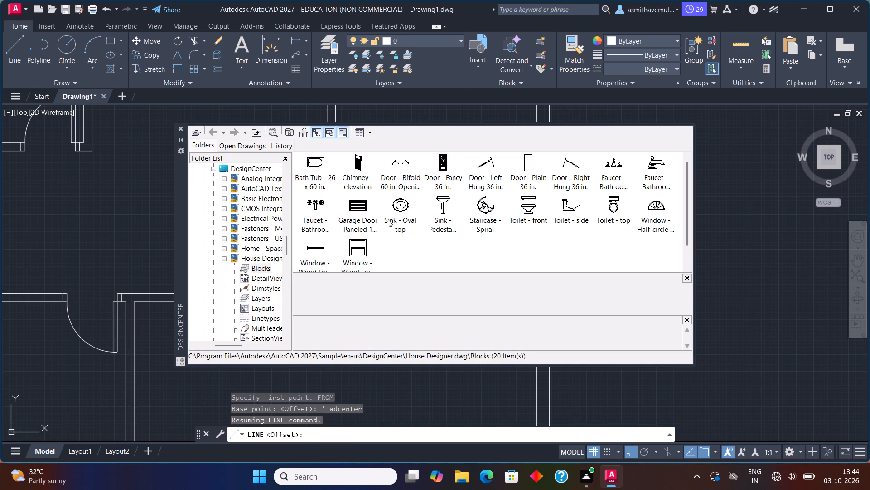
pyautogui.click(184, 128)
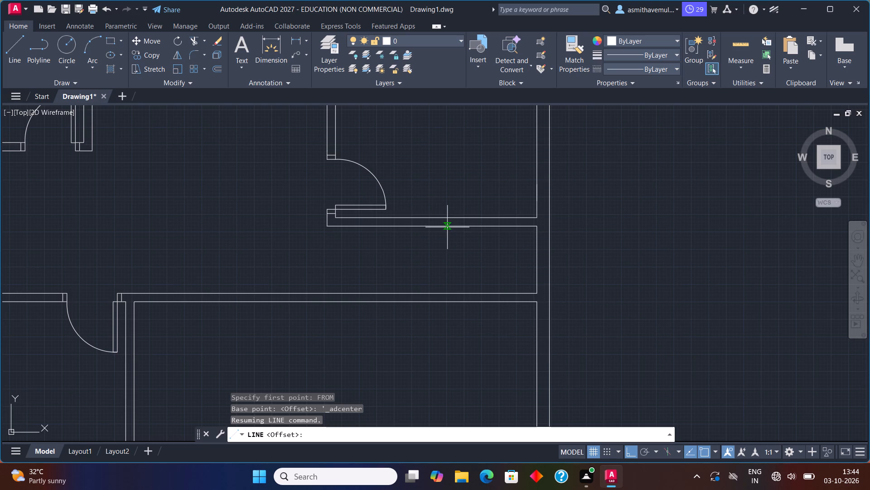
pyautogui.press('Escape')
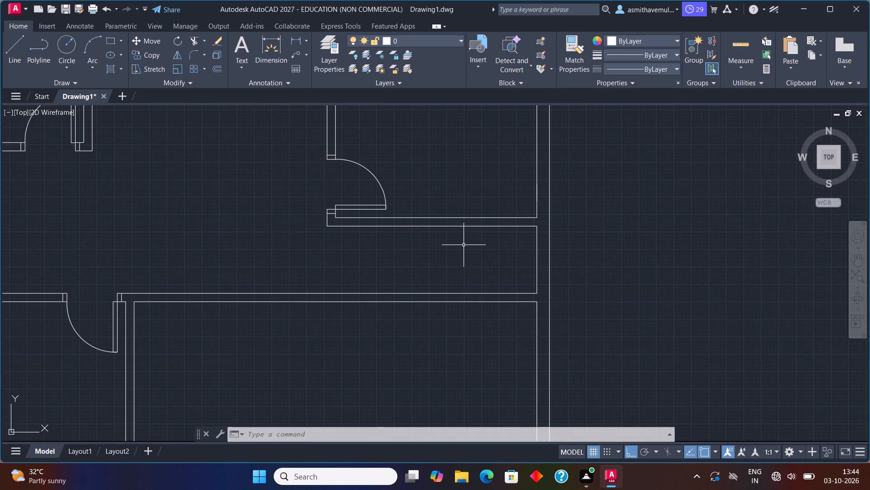
# Draw a line across the thickness of the corridor's south wall, starting 3' west of the corridor's southeast inner corner.
pyautogui.press('l')
pyautogui.press('Return')
pyautogui.write('FRO,')
pyautogui.press('BackSpace')
pyautogui.press('m')
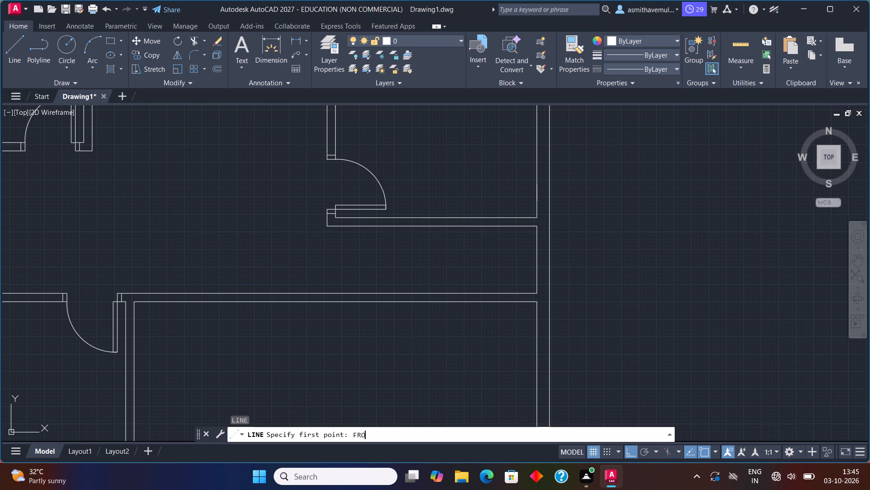
pyautogui.press('Return')
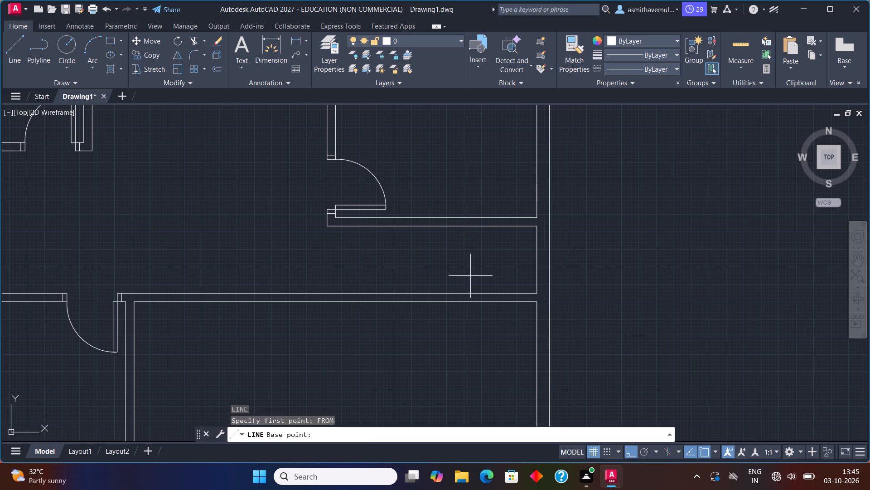
pyautogui.click(537, 291)
pyautogui.write("@-3',0")
pyautogui.press('Return')
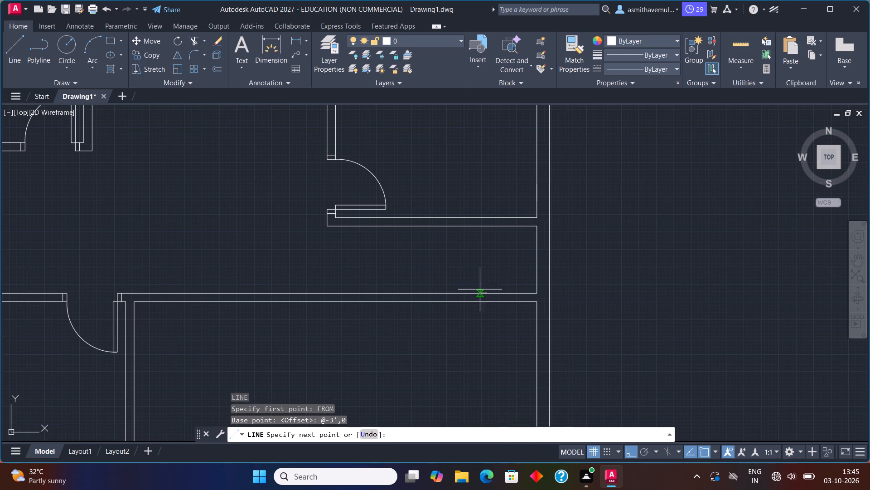
pyautogui.scroll(3, 492, 273)
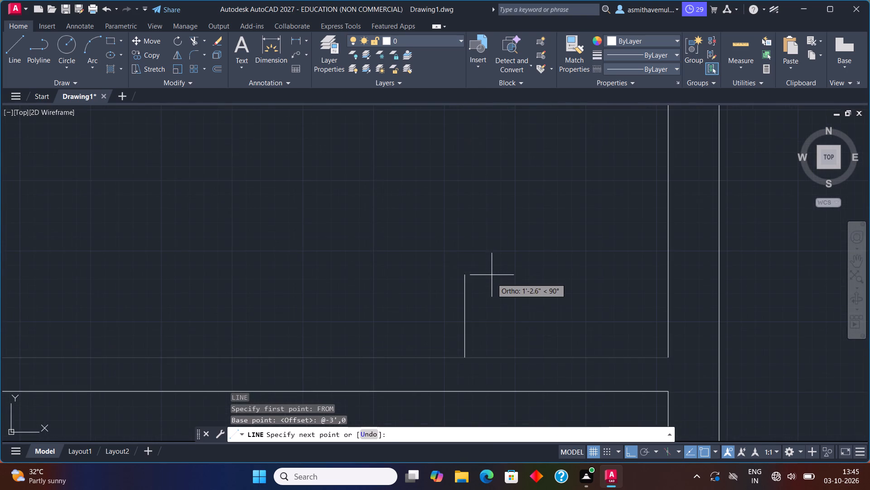
pyautogui.click(463, 390)
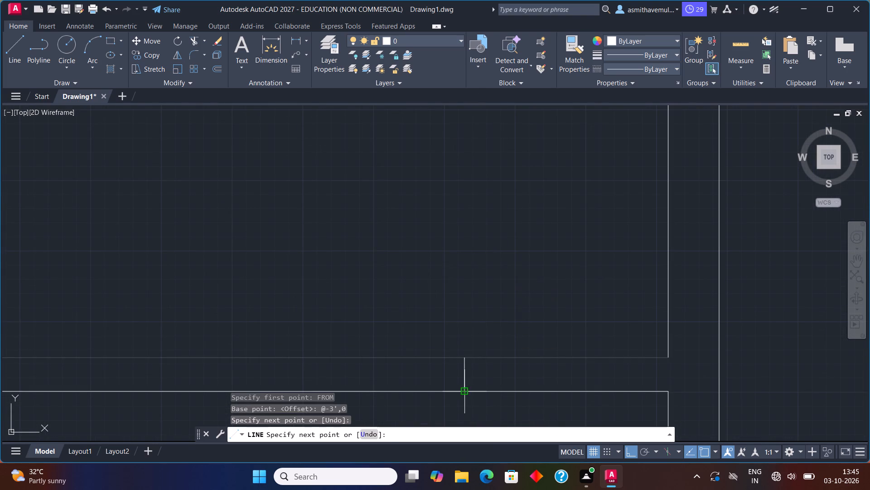
pyautogui.press('Escape')
# Extend the east wall's inner line south from the corridor through the thickness of the corridor's south wall.
pyautogui.press('e')
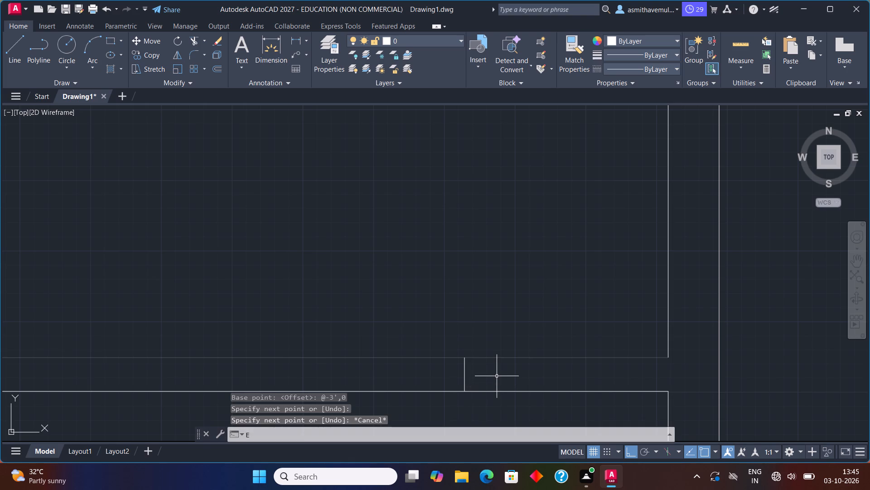
pyautogui.press('x')
pyautogui.press('t')
pyautogui.write('EN')
pyautogui.press('d')
pyautogui.press('Return')
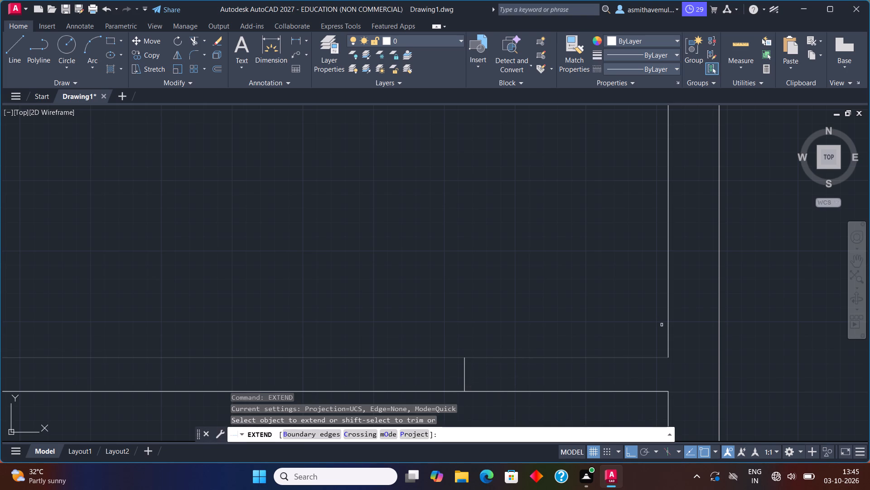
pyautogui.click(668, 333)
pyautogui.press('Escape')
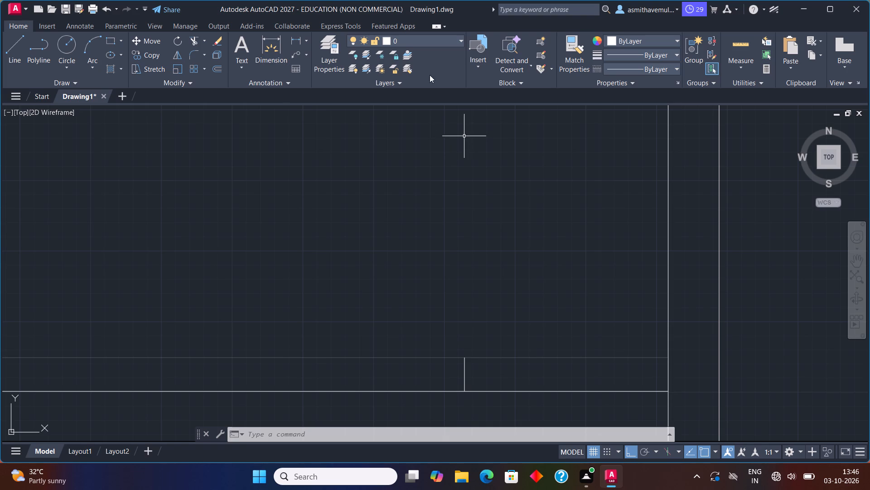
# Trim both lines of the corridor's south wall between the new jamb line and the east wall to open the doorway.
pyautogui.scroll(-1, 529, 377)
pyautogui.scroll(-1, 496, 150)
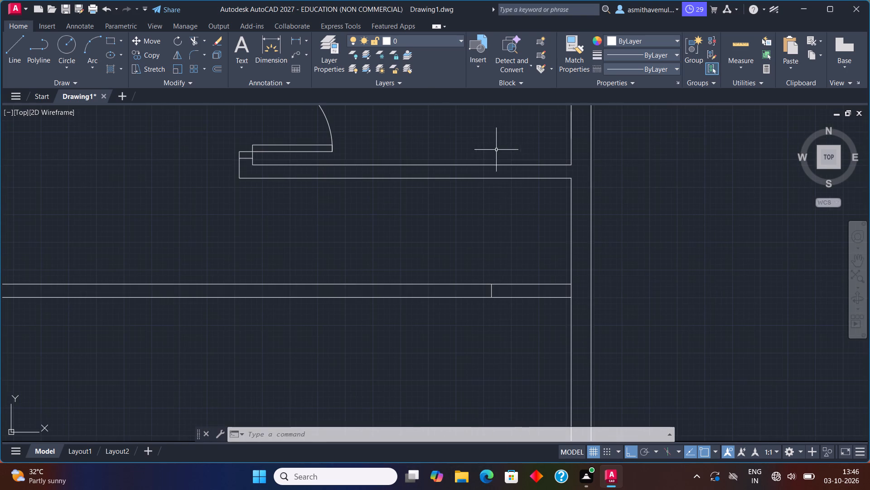
pyautogui.moveTo(525, 260); pyautogui.dragTo(508, 260, button='middle')
pyautogui.scroll(1, 514, 271)
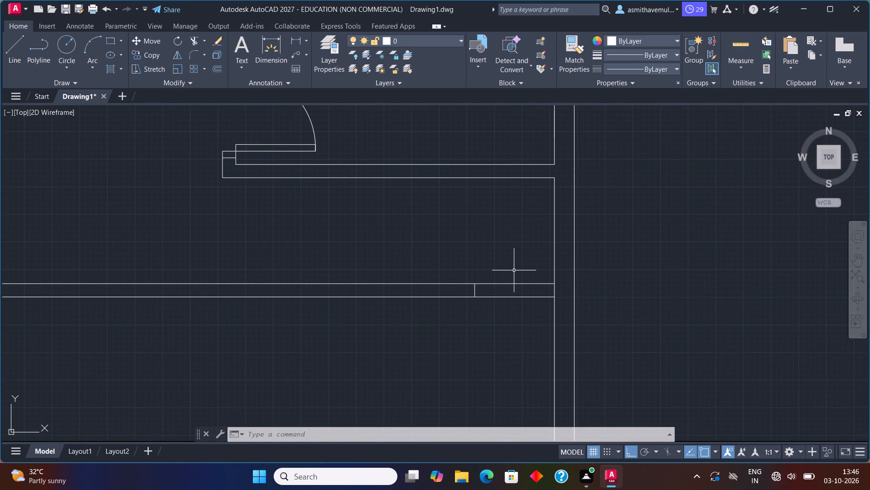
pyautogui.write('TR')
pyautogui.press('i')
pyautogui.press('m')
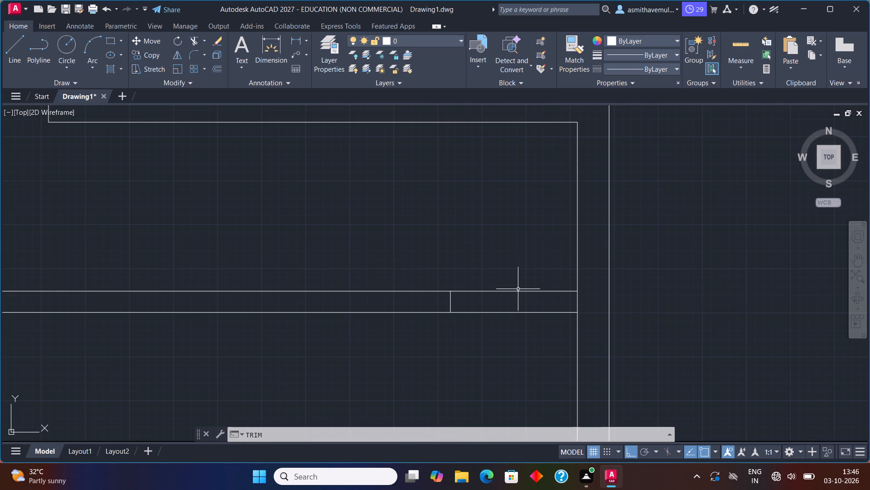
pyautogui.press('Return')
pyautogui.moveTo(520, 280); pyautogui.dragTo(528, 327)
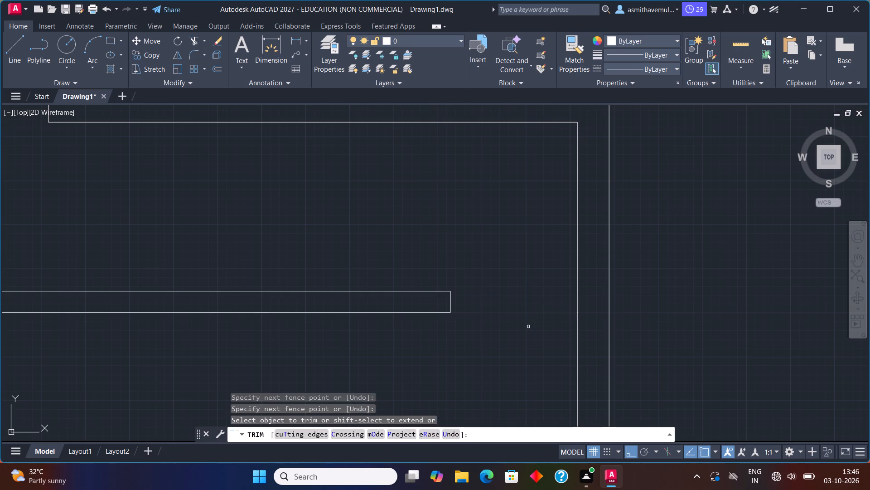
pyautogui.press('Escape')
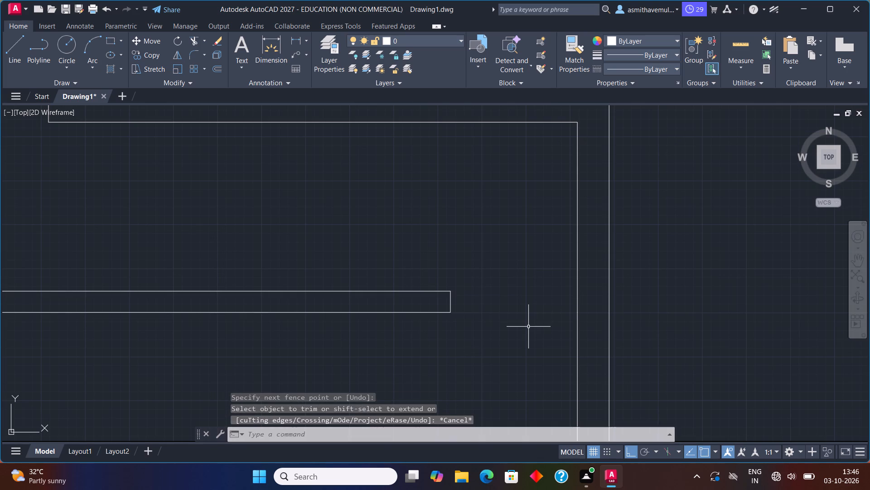
pyautogui.scroll(-1, 396, 227)
pyautogui.moveTo(392, 230); pyautogui.dragTo(416, 236, button='middle')
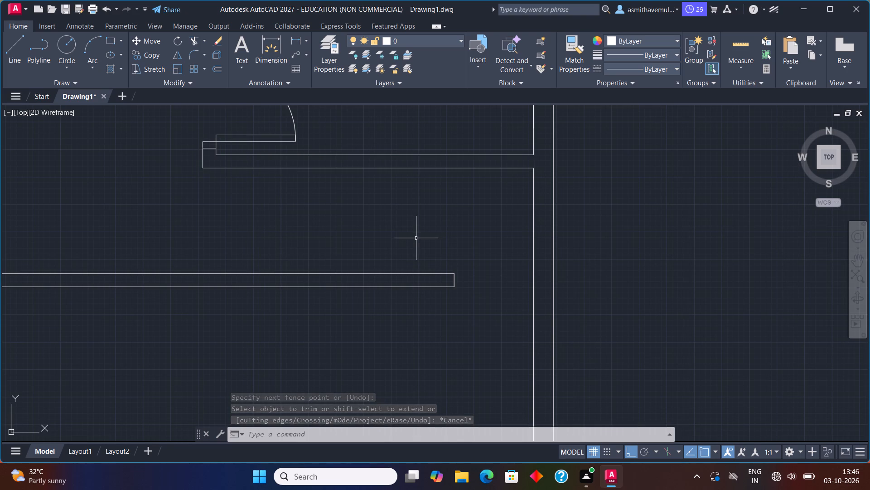
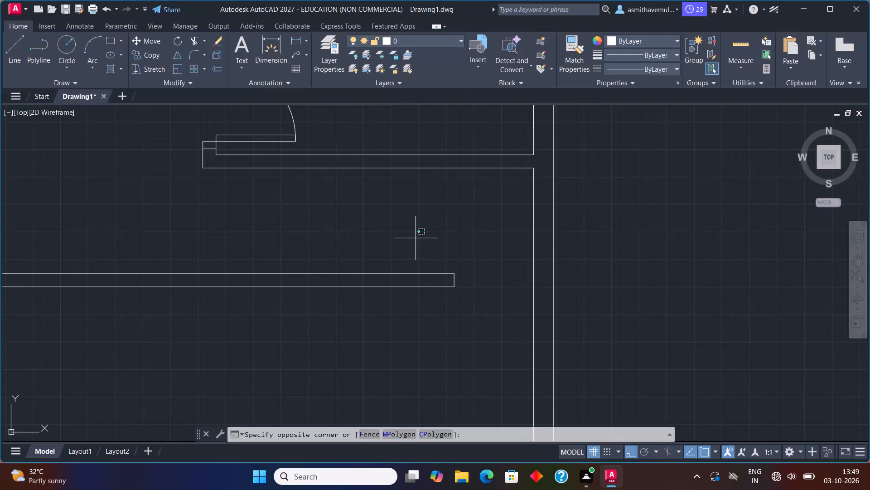
# Draw a vertical line across the corridor from the south wall's east end corner to the north wall's lower line.
pyautogui.click(321, 205)
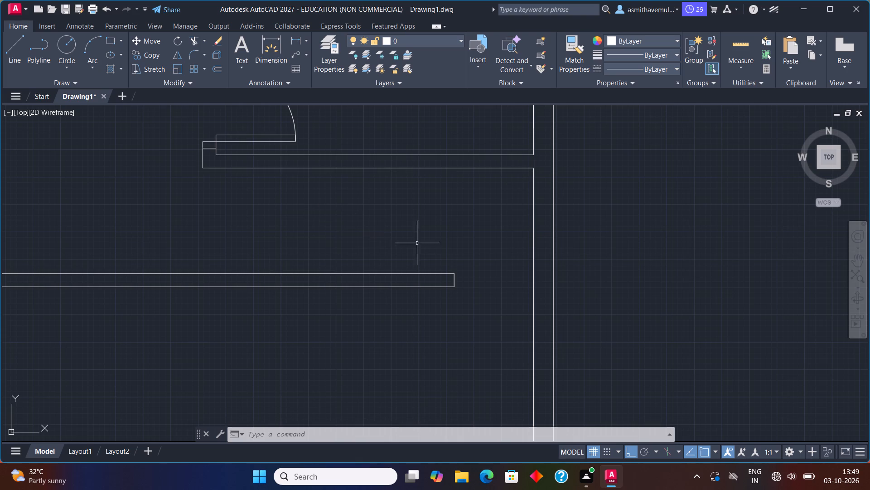
pyautogui.press('l')
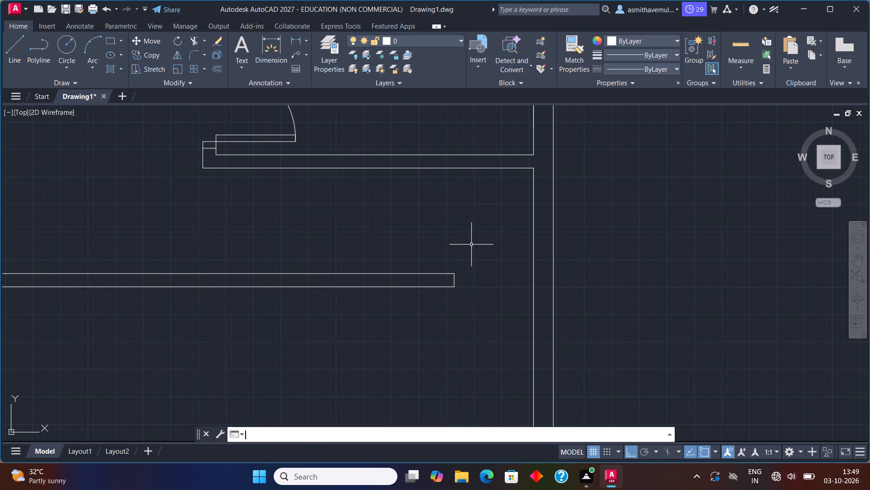
pyautogui.press('Return')
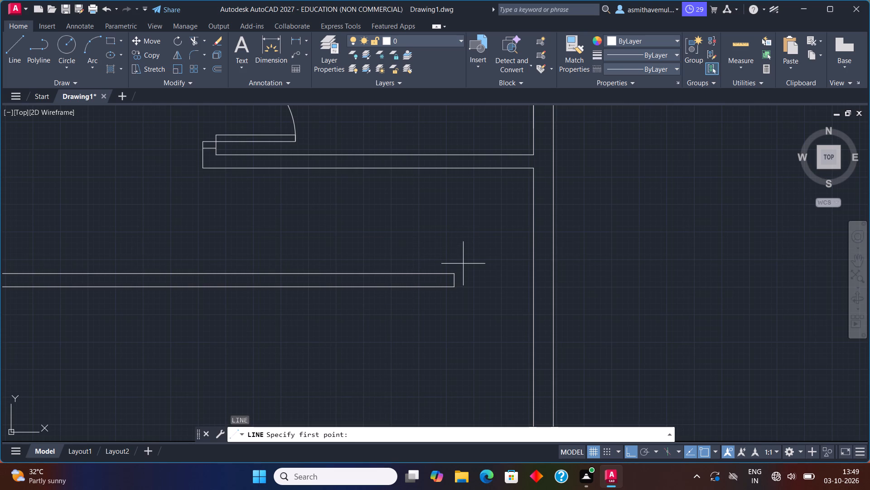
pyautogui.click(454, 274)
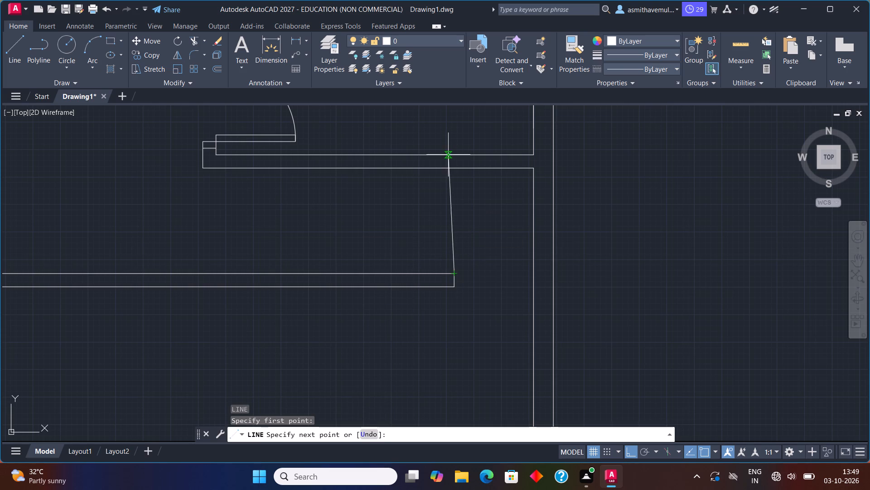
pyautogui.click(452, 167)
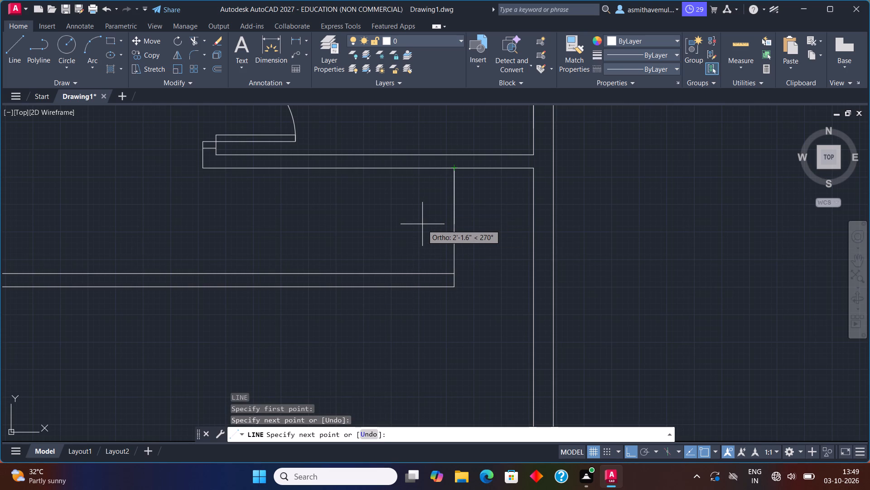
pyautogui.press('Escape')
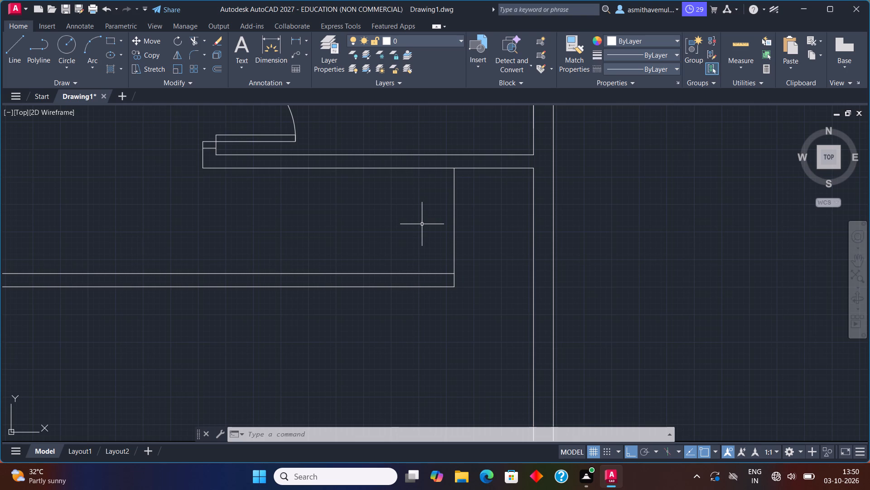
# Offset the line across the corridor westward ten times in succession at 11" spacing to form the stair treads.
pyautogui.press('o')
pyautogui.press('Return')
pyautogui.write('11')
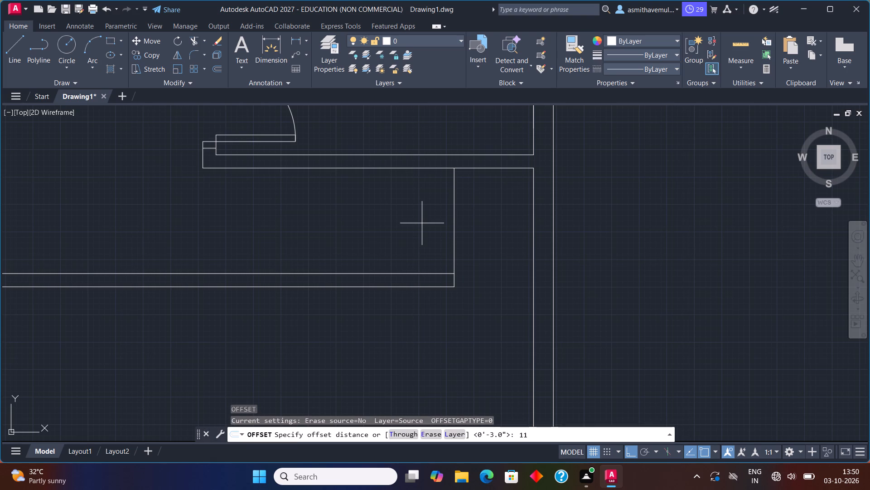
pyautogui.hotkey('shift', '"')
pyautogui.press('Return')
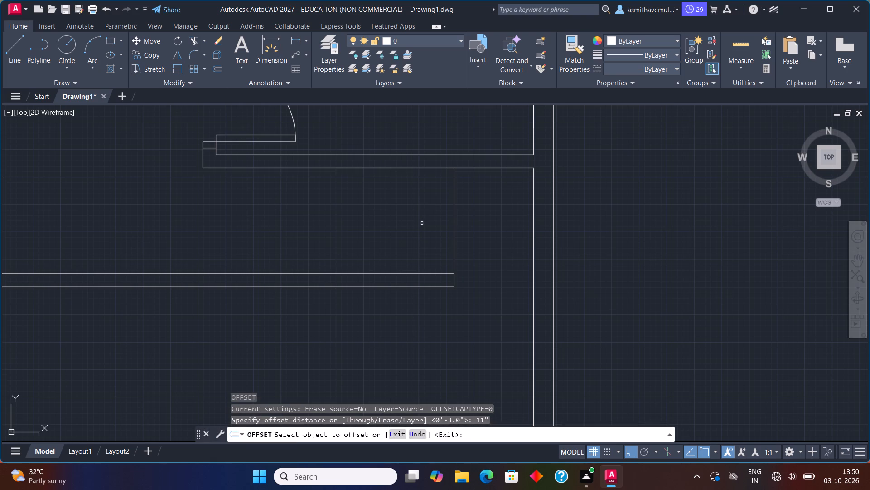
pyautogui.click(454, 224)
pyautogui.click(435, 222)
pyautogui.moveTo(532, 218); pyautogui.dragTo(593, 196, button='middle')
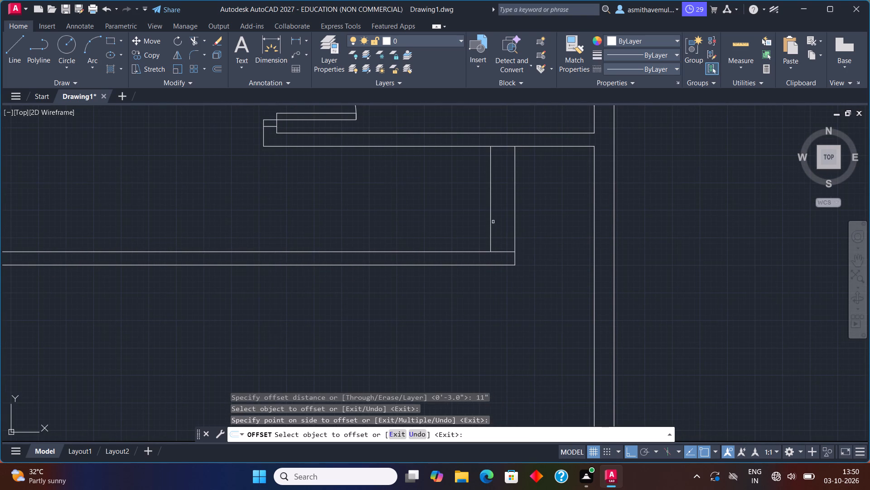
pyautogui.click(490, 218)
pyautogui.click(464, 213)
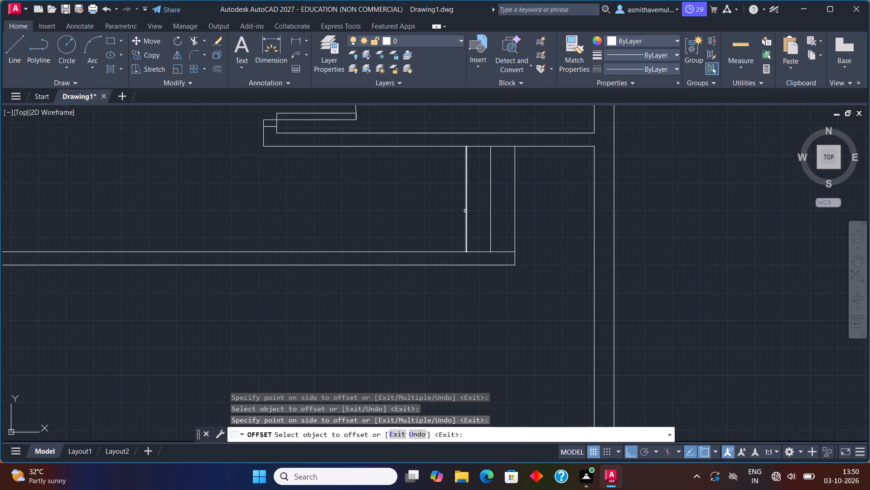
pyautogui.click(465, 211)
pyautogui.click(461, 211)
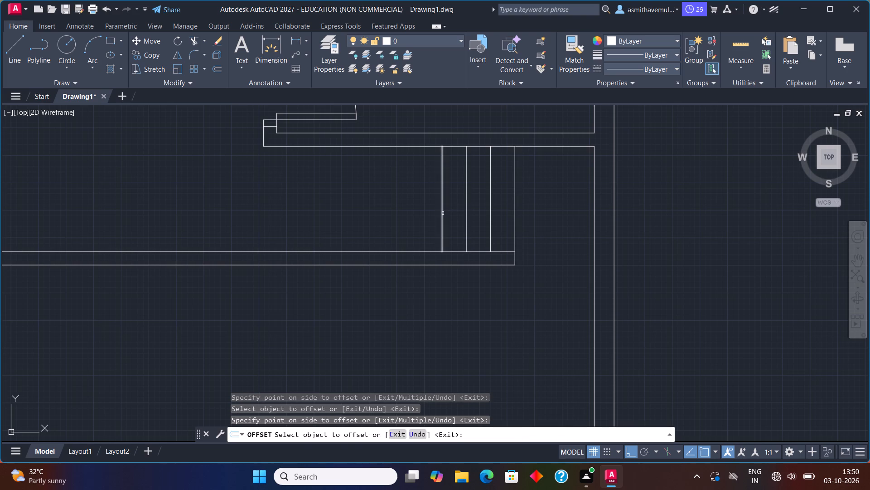
pyautogui.click(441, 215)
pyautogui.click(437, 214)
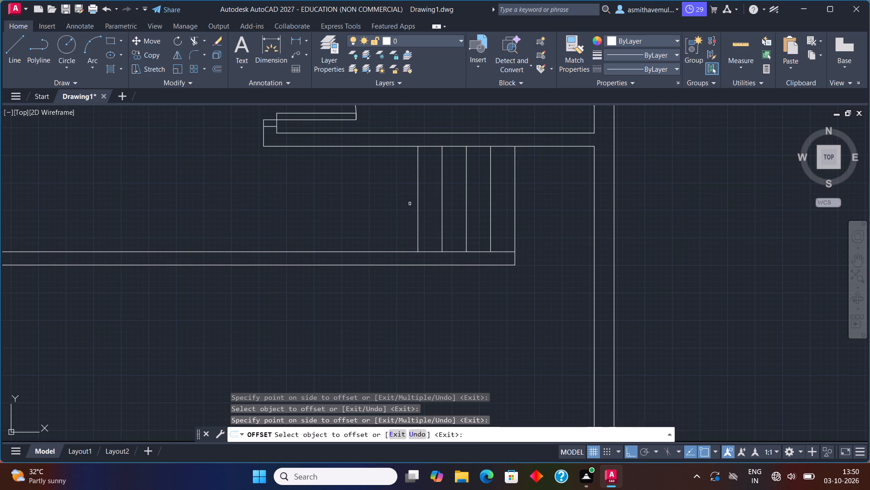
pyautogui.click(417, 200)
pyautogui.click(393, 200)
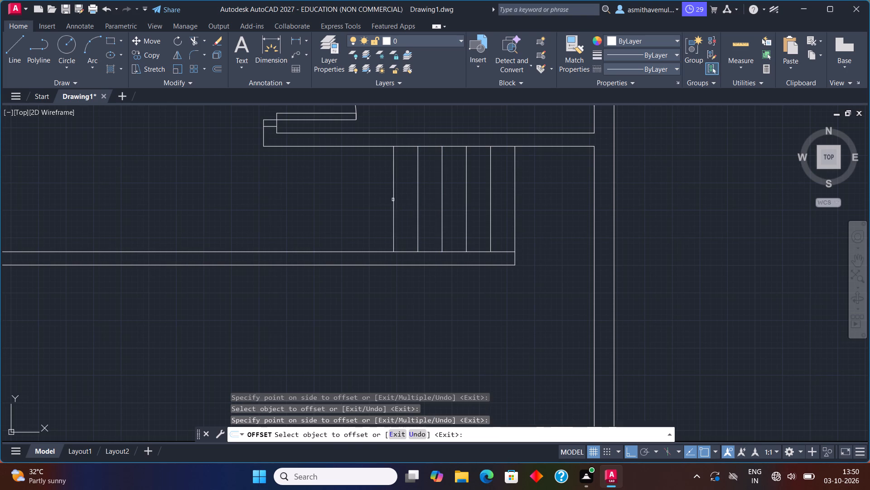
pyautogui.click(392, 199)
pyautogui.click(387, 194)
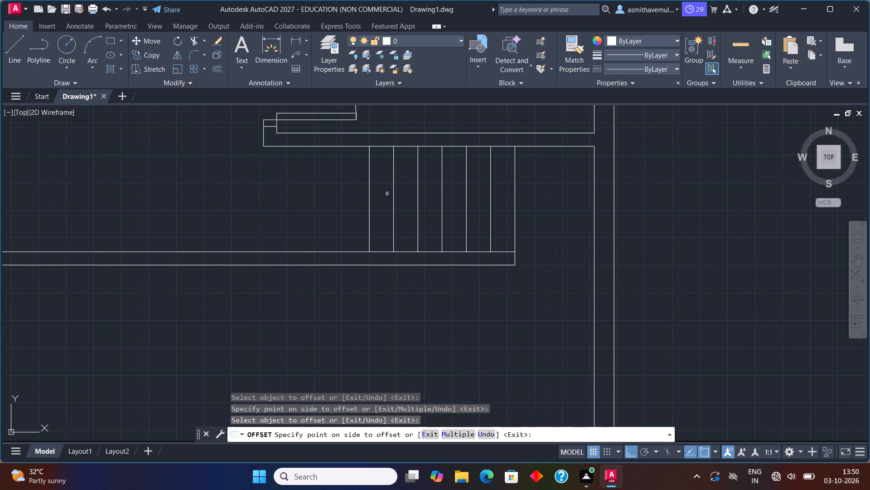
pyautogui.click(368, 191)
pyautogui.click(357, 189)
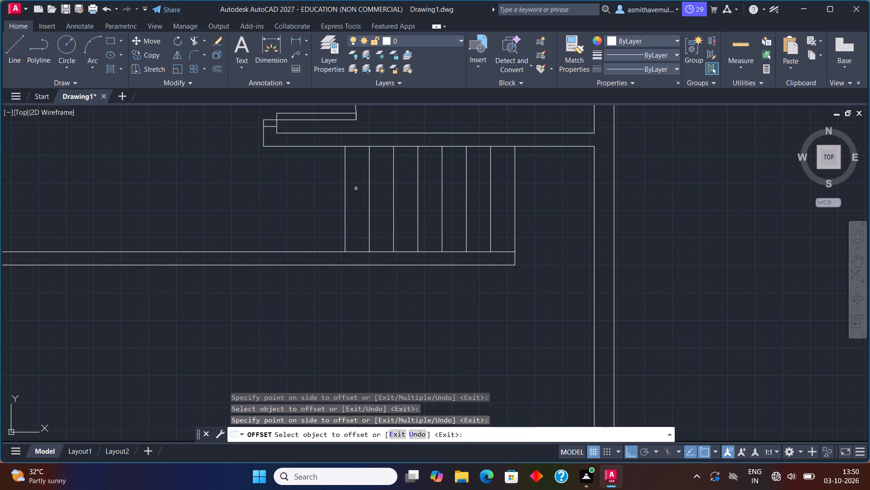
pyautogui.click(346, 187)
pyautogui.click(322, 178)
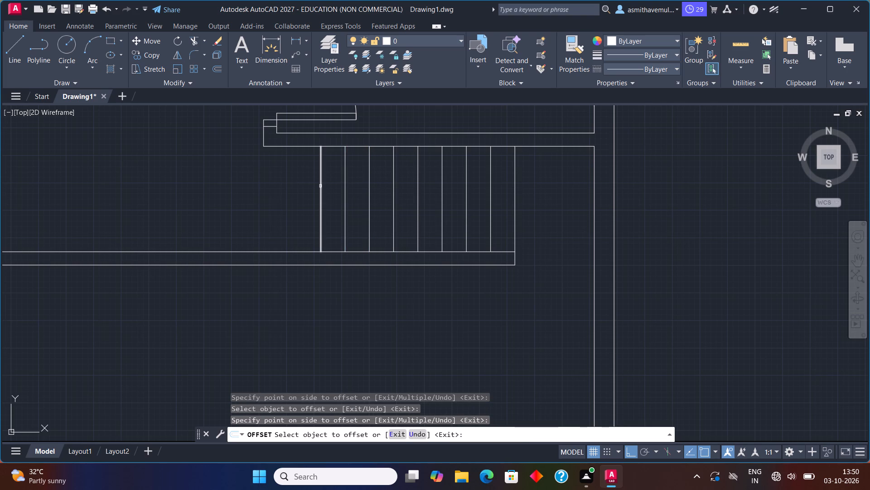
pyautogui.click(320, 186)
pyautogui.click(312, 185)
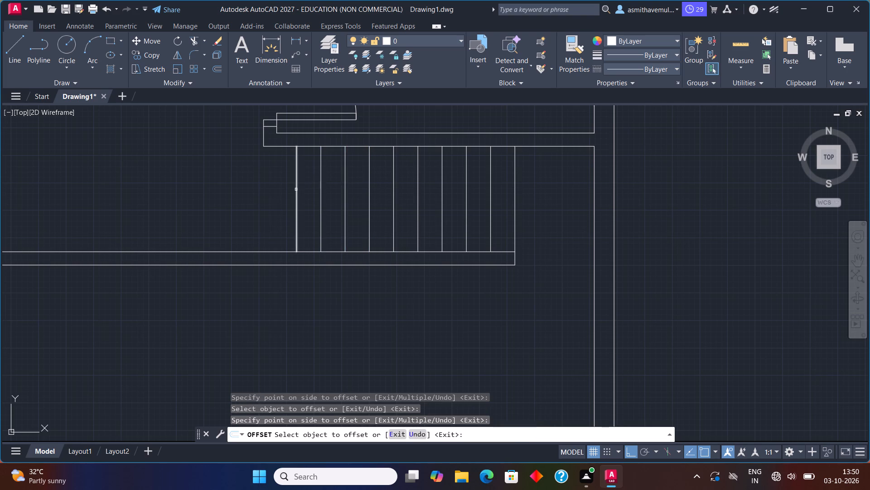
pyautogui.click(296, 190)
pyautogui.click(283, 191)
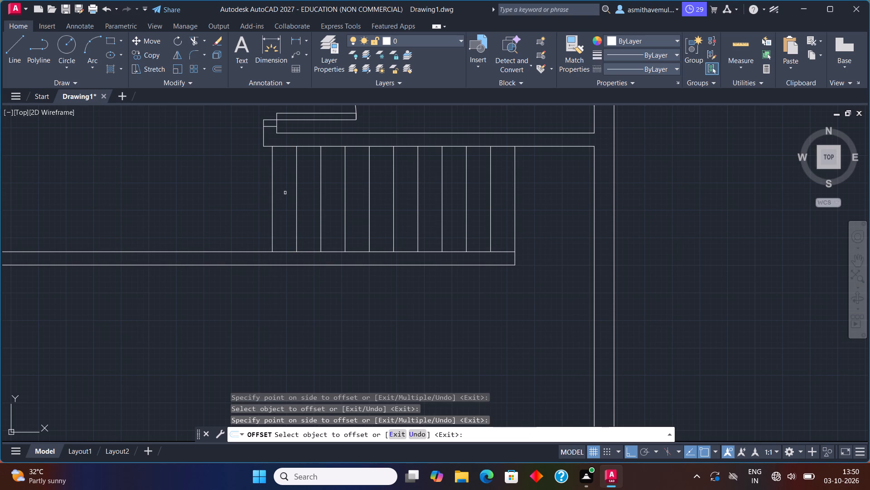
pyautogui.press('Escape')
# Draw a vertical line south from the lower corner of the corridor south wall's east end, ending partway into the southeast room.
pyautogui.press('l')
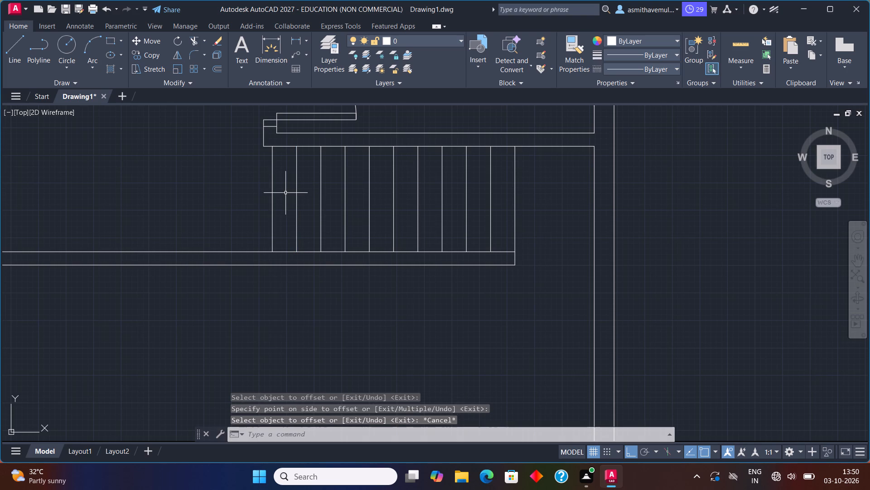
pyautogui.press('Return')
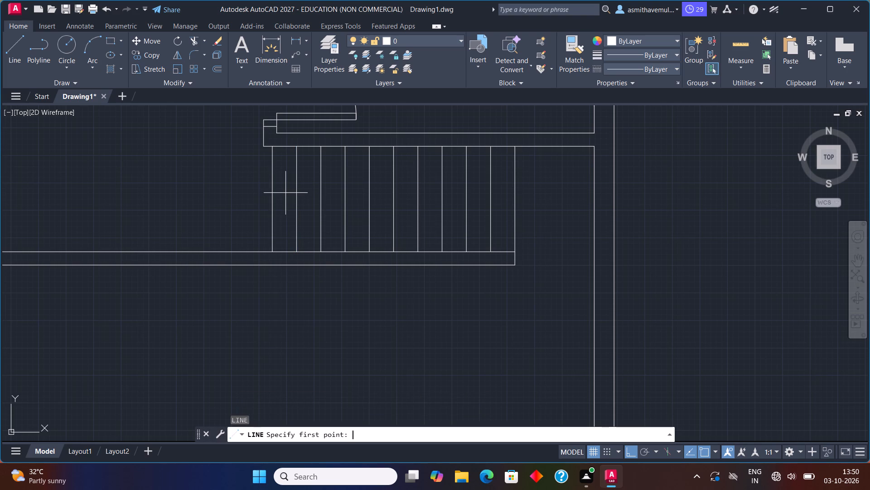
pyautogui.click(515, 269)
pyautogui.click(508, 393)
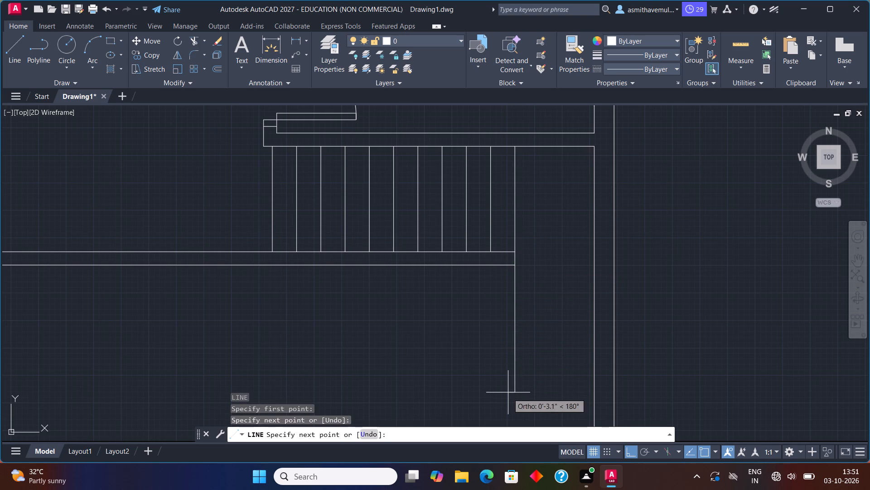
pyautogui.press('Escape')
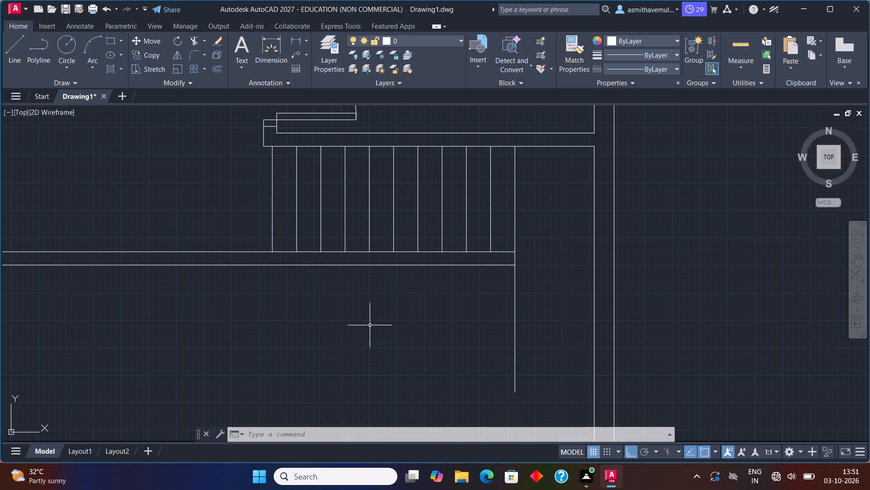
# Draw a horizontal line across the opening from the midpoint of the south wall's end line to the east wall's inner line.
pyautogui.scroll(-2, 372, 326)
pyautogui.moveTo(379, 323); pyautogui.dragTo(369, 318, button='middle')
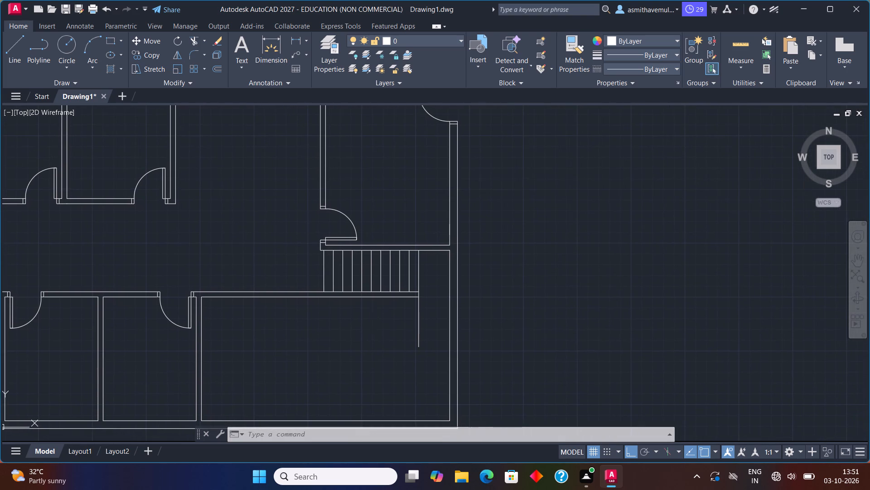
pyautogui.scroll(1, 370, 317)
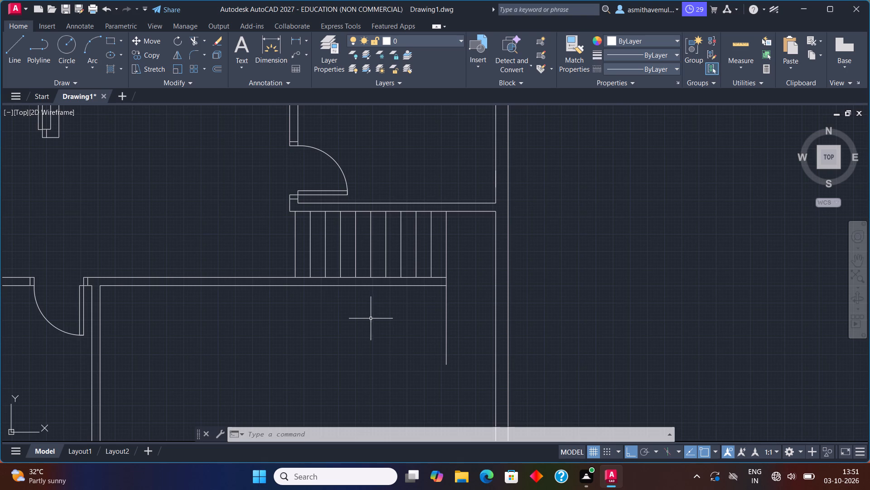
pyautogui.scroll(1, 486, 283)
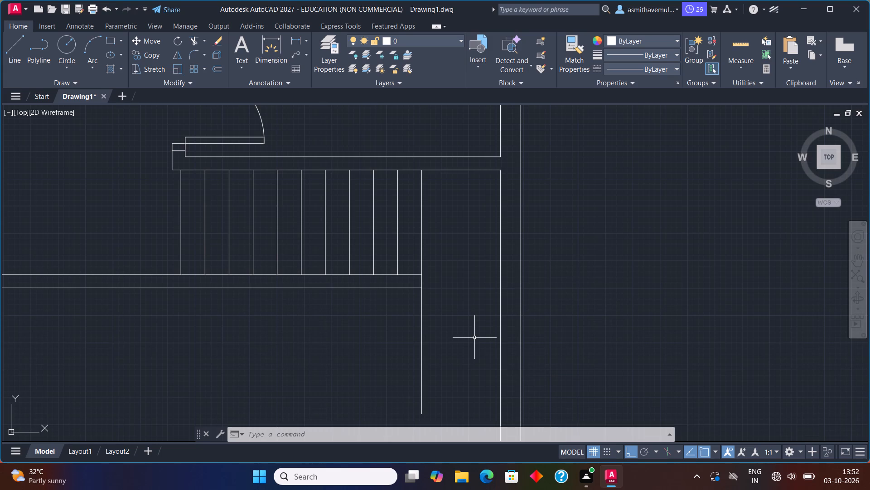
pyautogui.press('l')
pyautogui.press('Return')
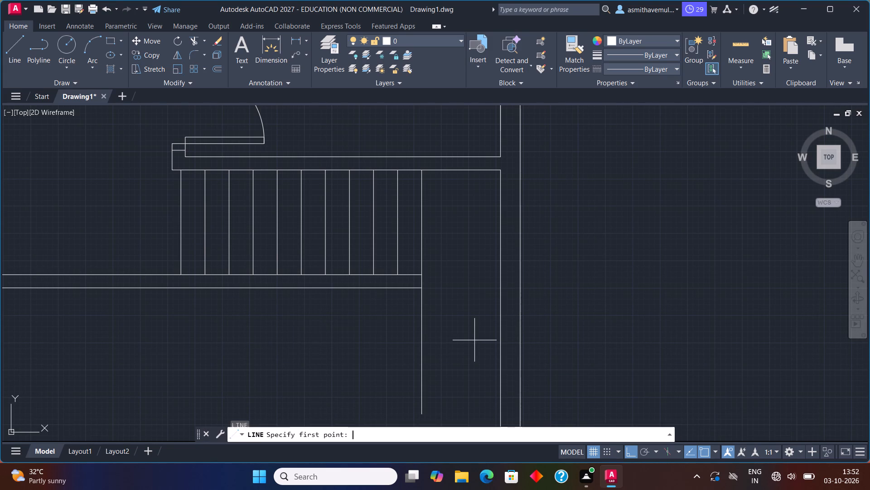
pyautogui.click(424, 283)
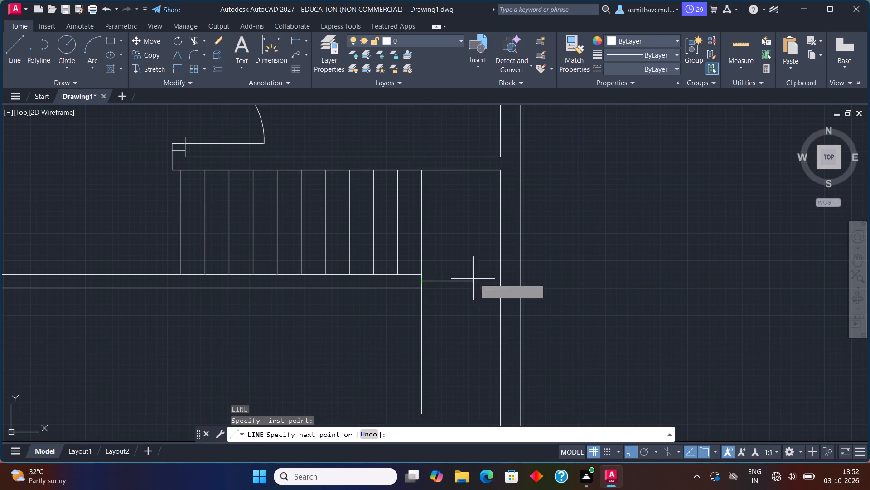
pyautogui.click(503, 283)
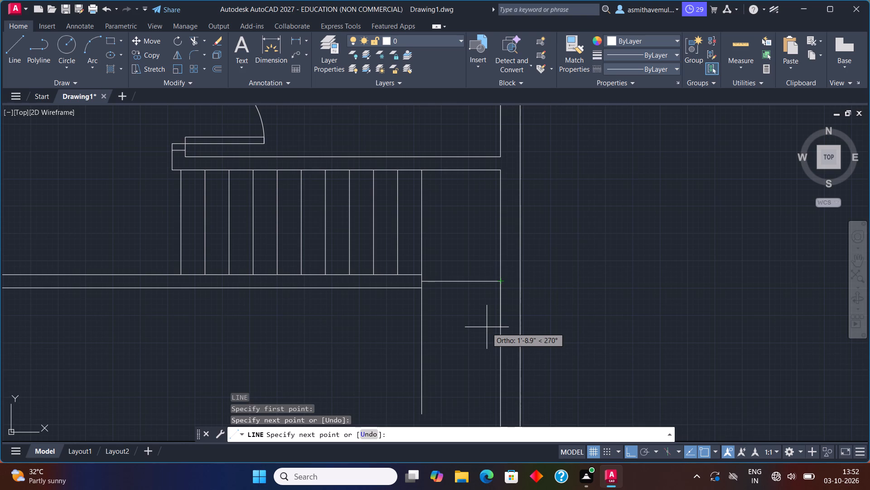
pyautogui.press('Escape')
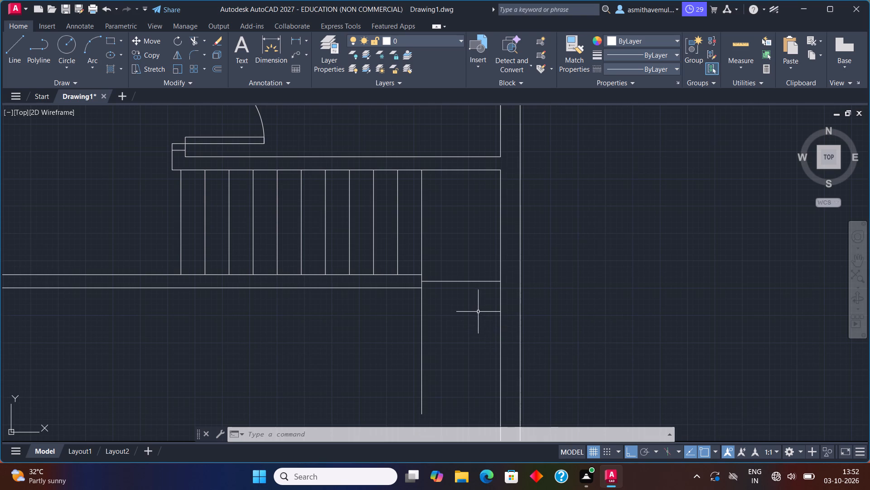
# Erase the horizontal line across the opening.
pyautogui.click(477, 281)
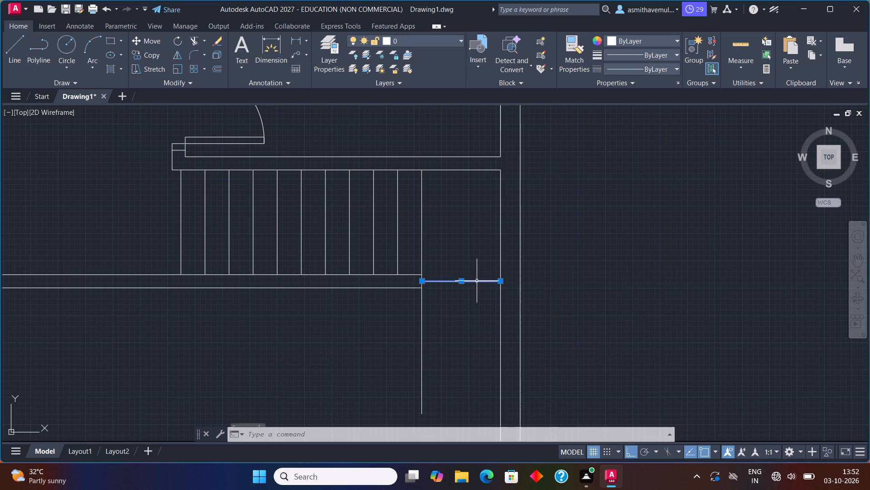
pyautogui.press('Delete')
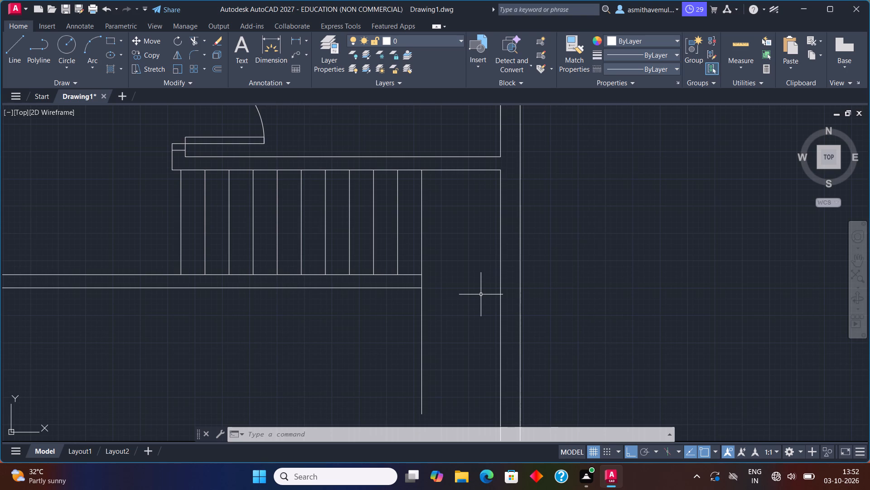
# Draw a horizontal line across the opening from the lower corner of the corridor south wall's east end to the east wall's inner line.
pyautogui.press('l')
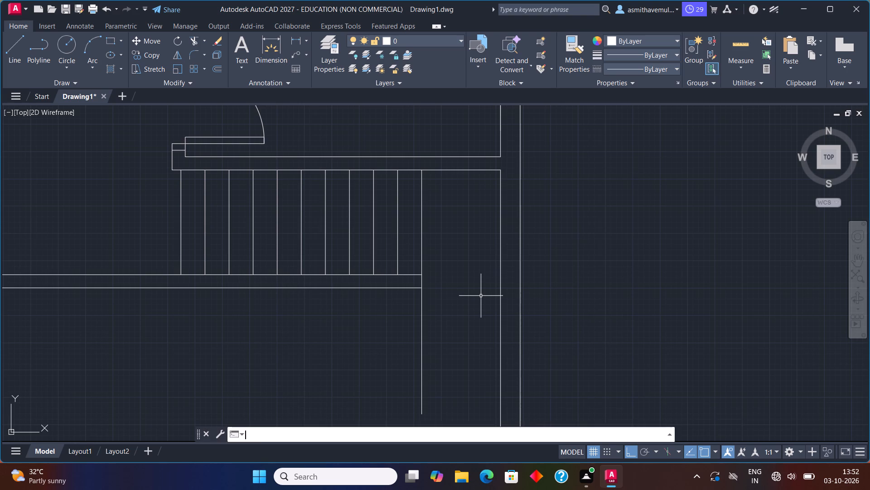
pyautogui.press('Return')
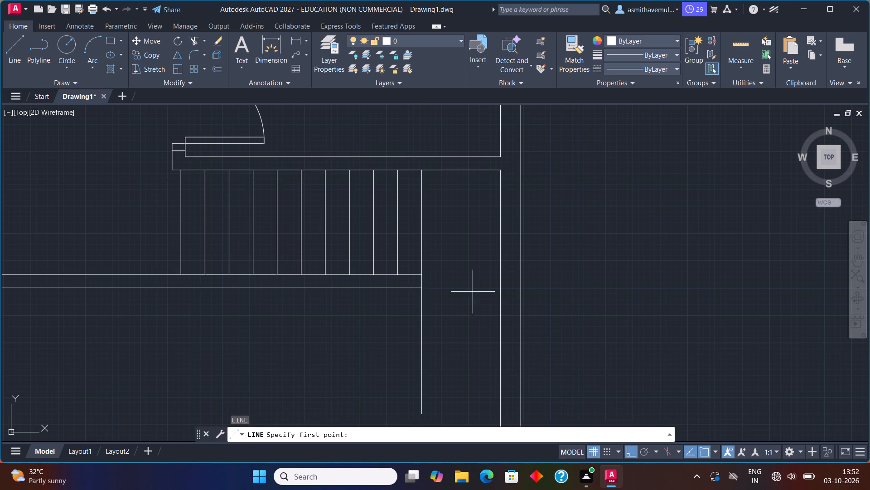
pyautogui.click(424, 289)
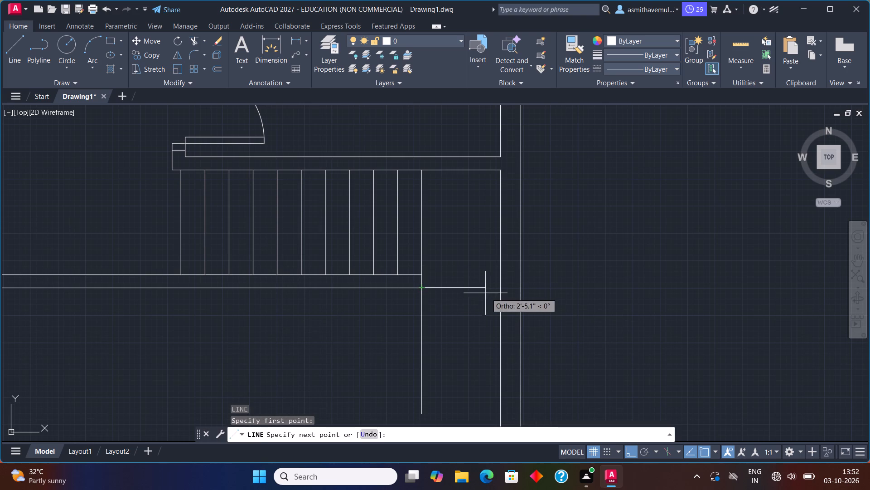
pyautogui.click(499, 286)
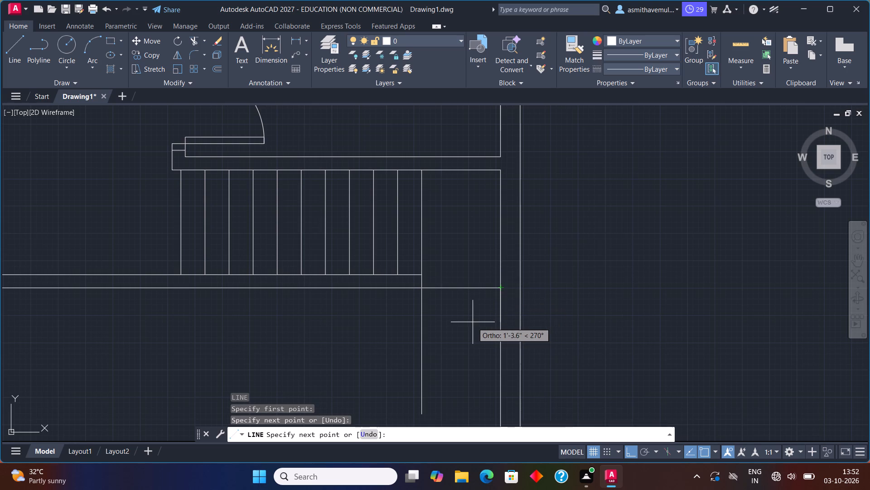
pyautogui.press('Escape')
# Offset the line across the opening southward five times in succession at 11" spacing to form the lower flight's treads.
pyautogui.press('o')
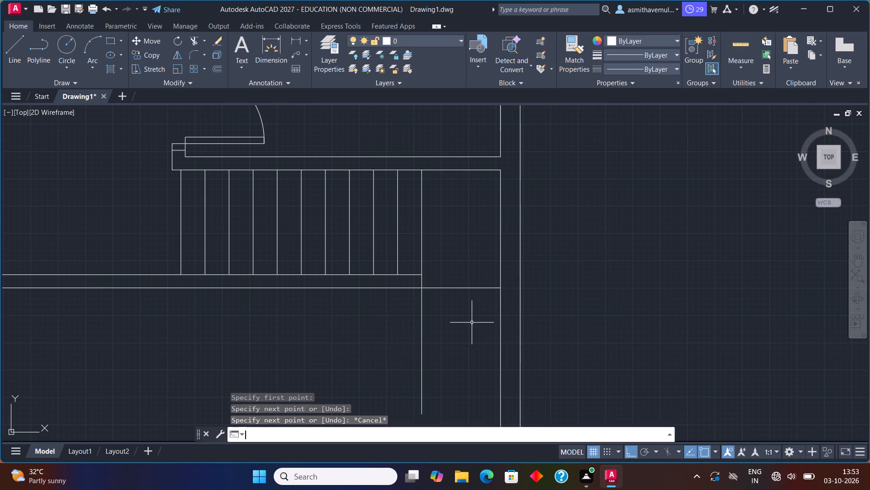
pyautogui.press('Return')
pyautogui.write('11')
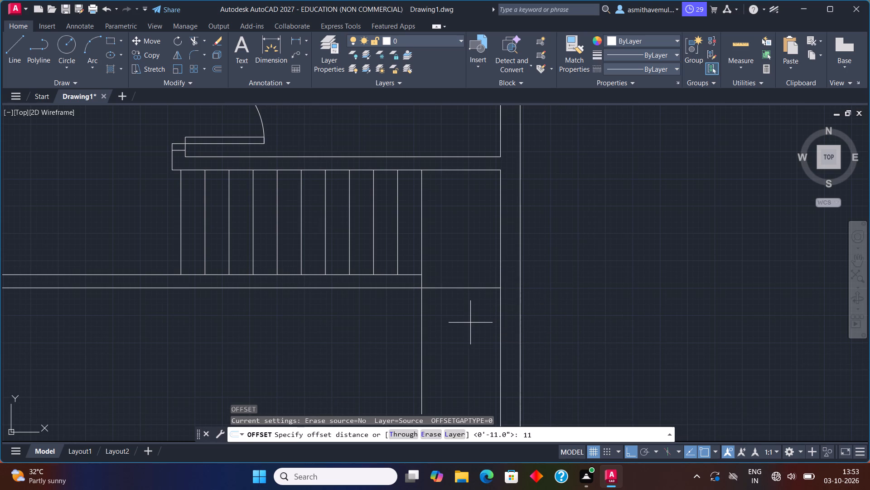
pyautogui.hotkey('shift', '"')
pyautogui.press('Return')
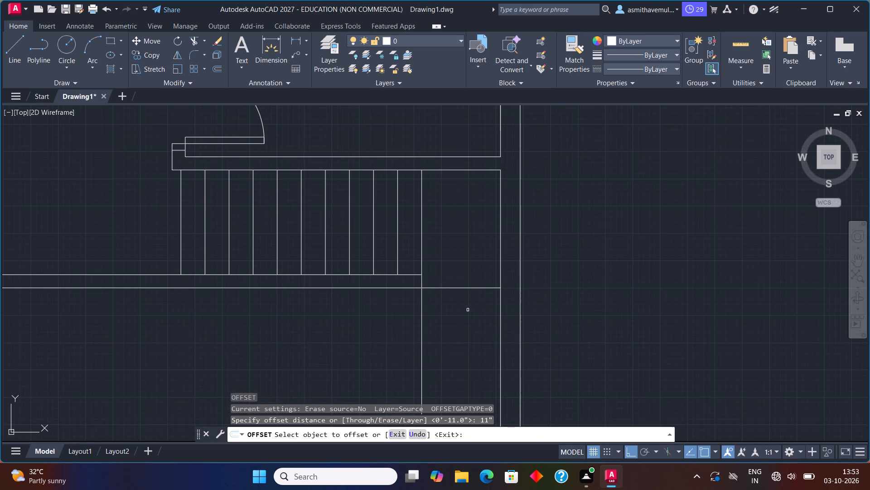
pyautogui.click(464, 289)
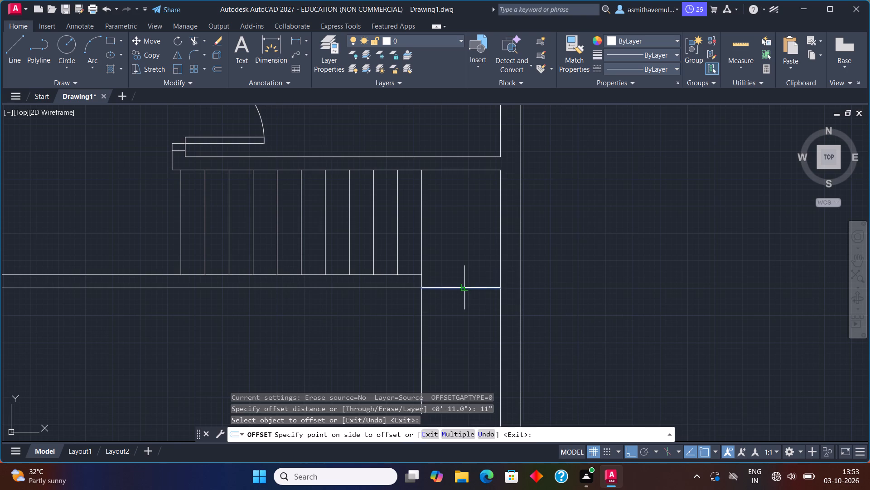
pyautogui.click(462, 318)
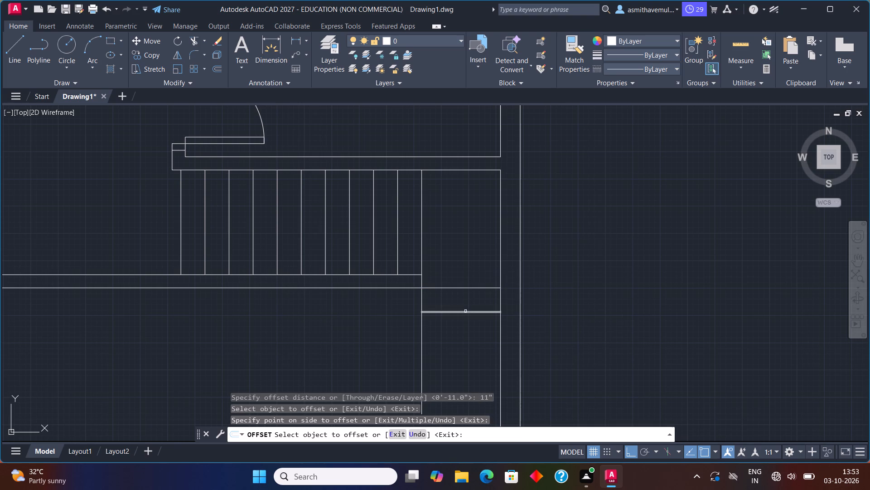
pyautogui.click(466, 312)
pyautogui.click(465, 321)
pyautogui.scroll(-1, 465, 322)
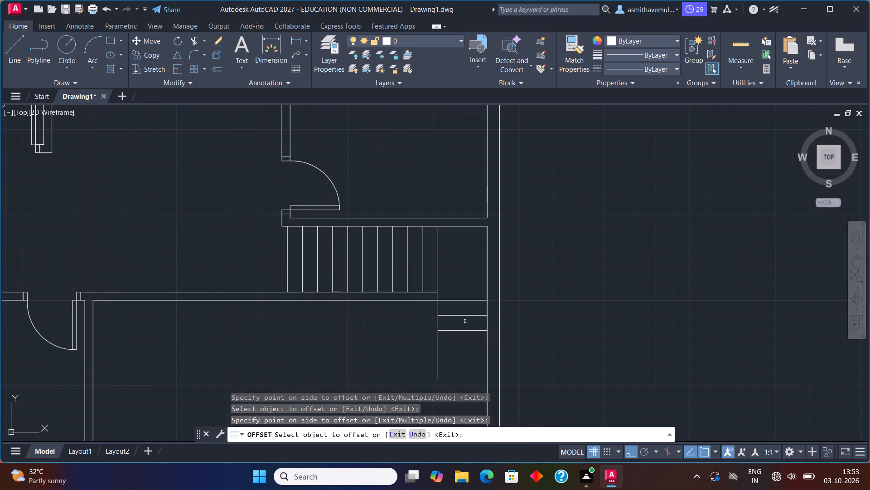
pyautogui.moveTo(465, 322); pyautogui.dragTo(483, 301, button='middle')
pyautogui.scroll(1, 483, 303)
pyautogui.click(477, 314)
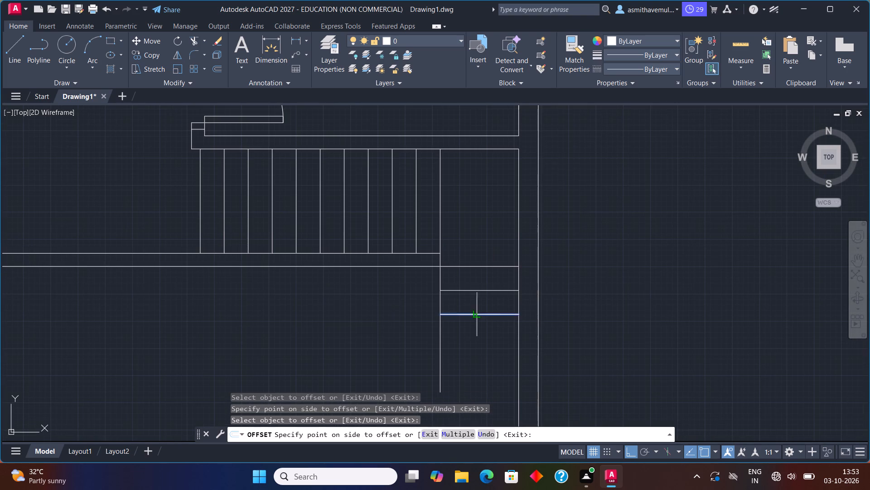
pyautogui.click(473, 330)
pyautogui.click(474, 338)
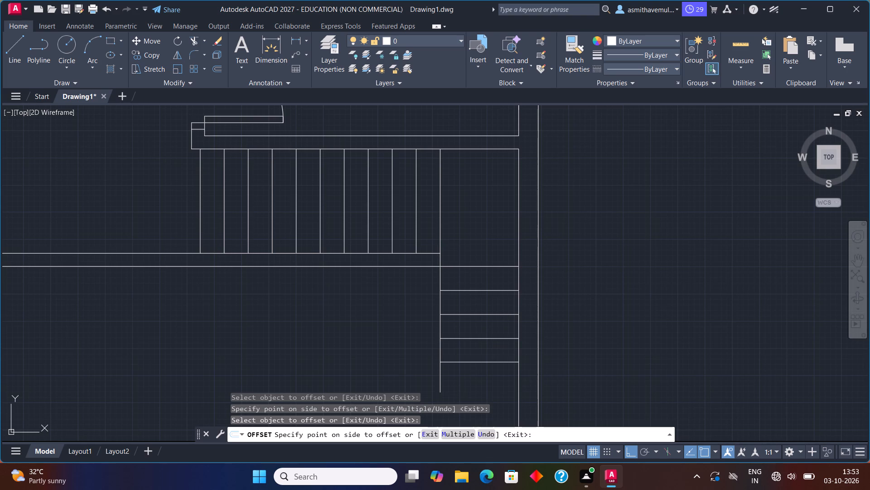
pyautogui.click(475, 356)
pyautogui.click(475, 363)
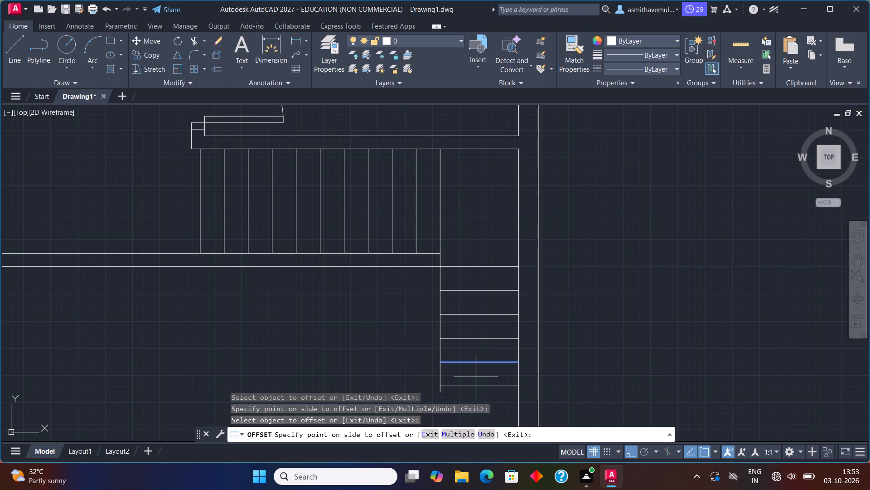
pyautogui.click(476, 378)
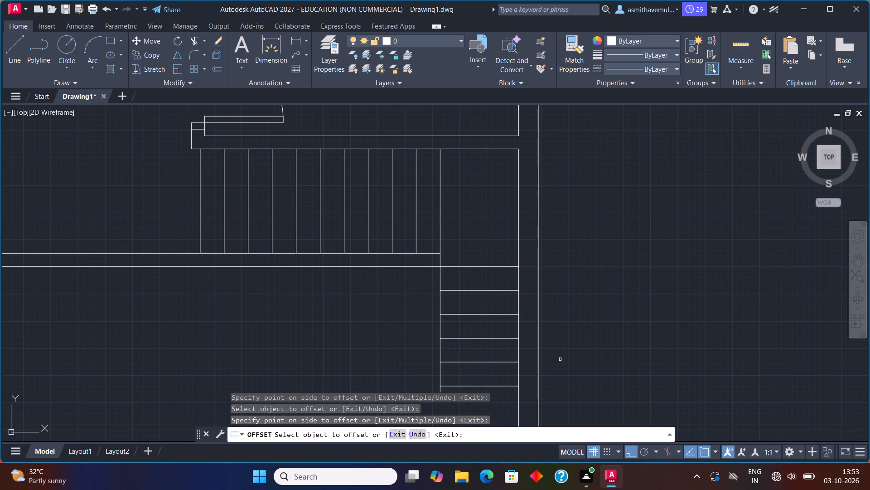
pyautogui.press('Escape')
# Trim the short end of the vertical stair side line that projects south past the lowest tread.
pyautogui.write('TR')
pyautogui.write('IM')
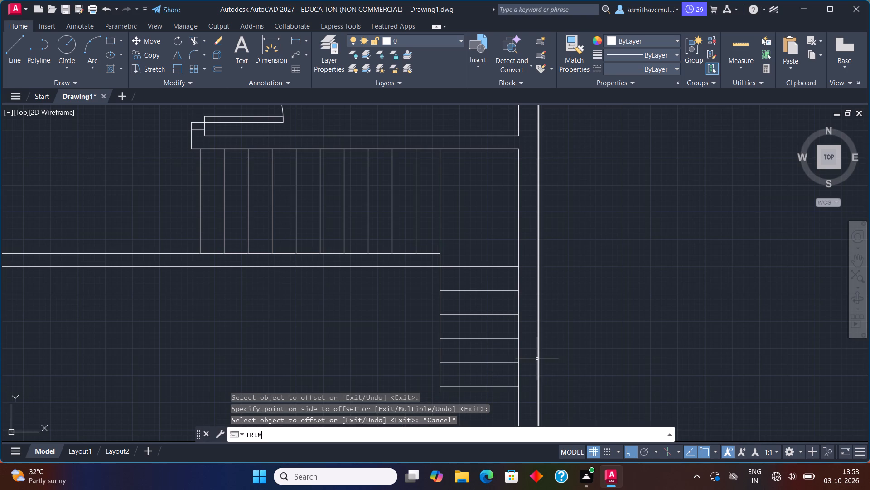
pyautogui.press('Return')
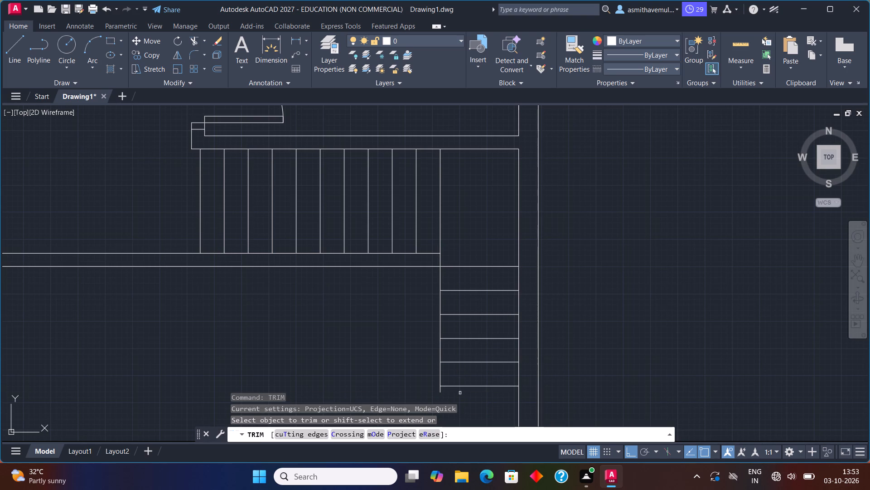
pyautogui.moveTo(450, 397); pyautogui.dragTo(440, 392)
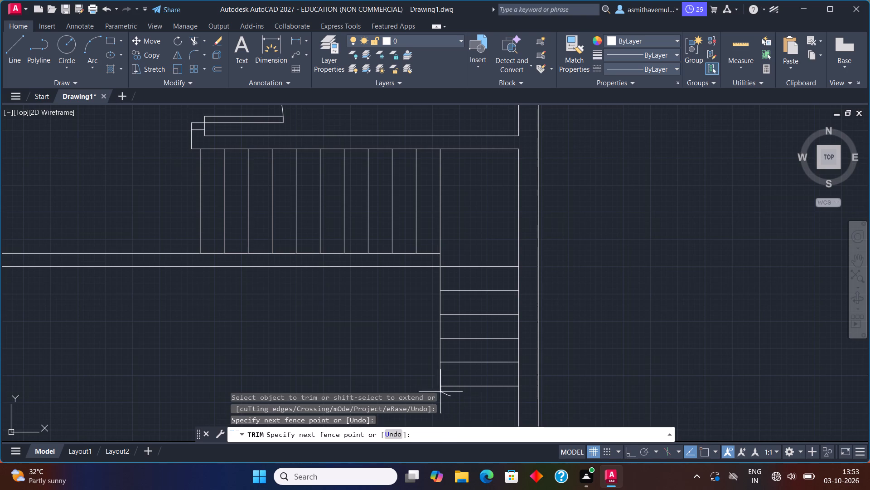
pyautogui.moveTo(440, 392); pyautogui.dragTo(430, 388)
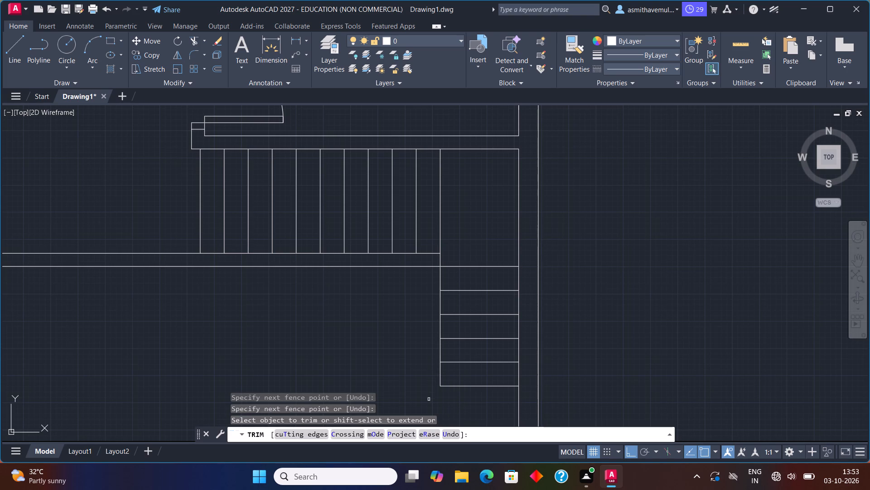
pyautogui.press('Escape')
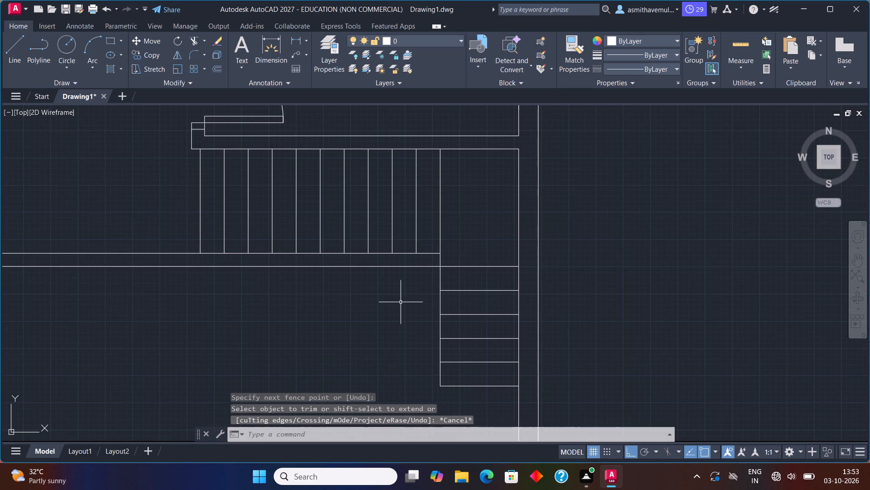
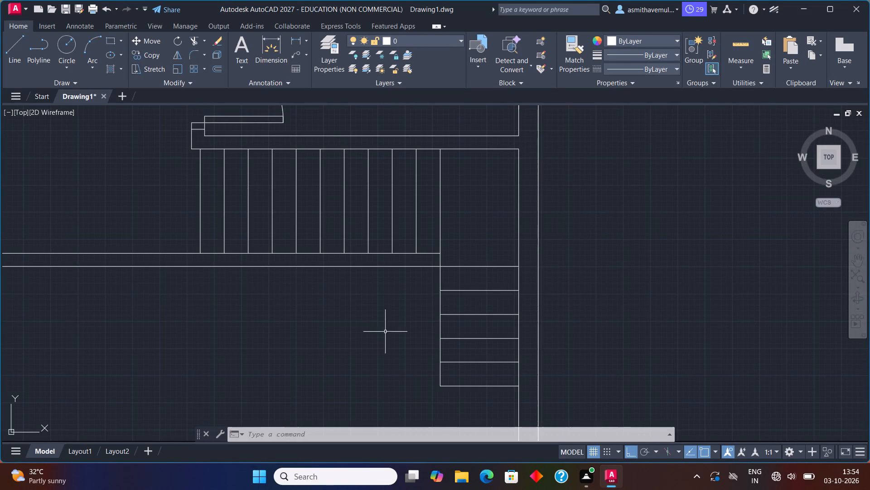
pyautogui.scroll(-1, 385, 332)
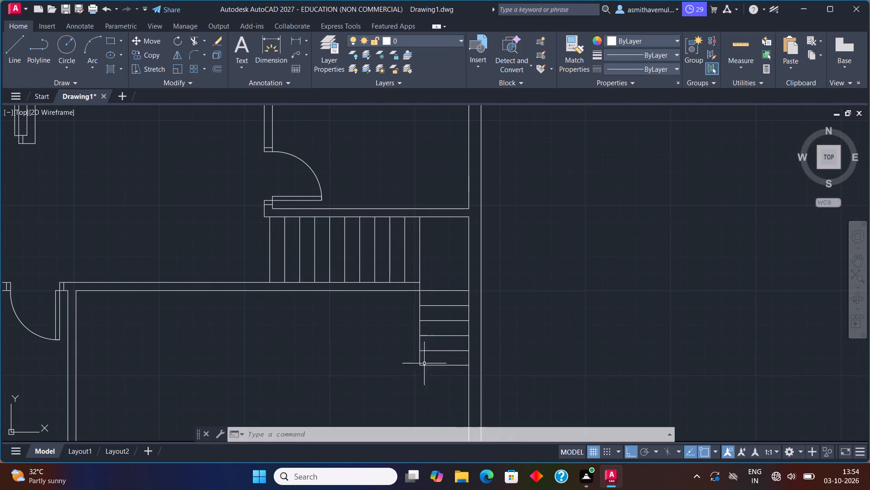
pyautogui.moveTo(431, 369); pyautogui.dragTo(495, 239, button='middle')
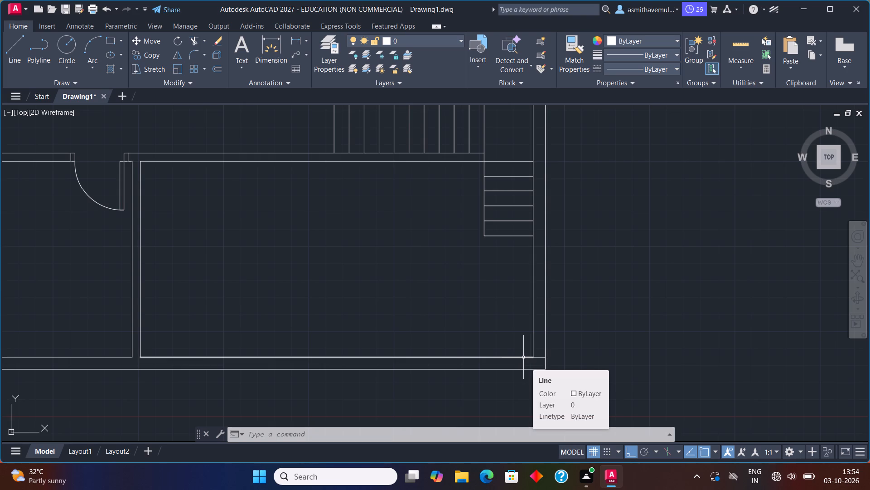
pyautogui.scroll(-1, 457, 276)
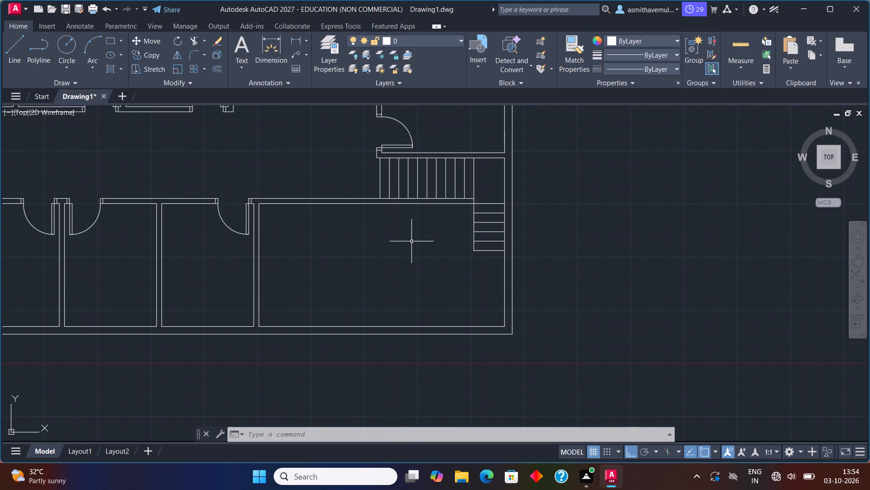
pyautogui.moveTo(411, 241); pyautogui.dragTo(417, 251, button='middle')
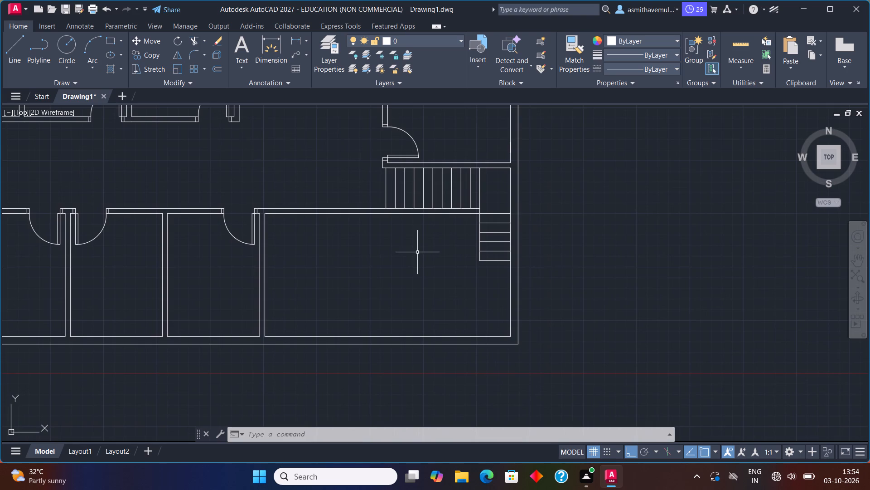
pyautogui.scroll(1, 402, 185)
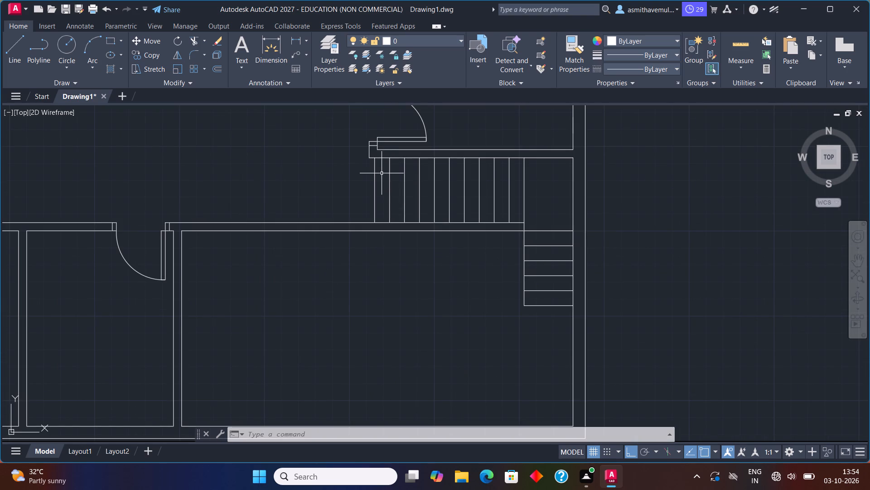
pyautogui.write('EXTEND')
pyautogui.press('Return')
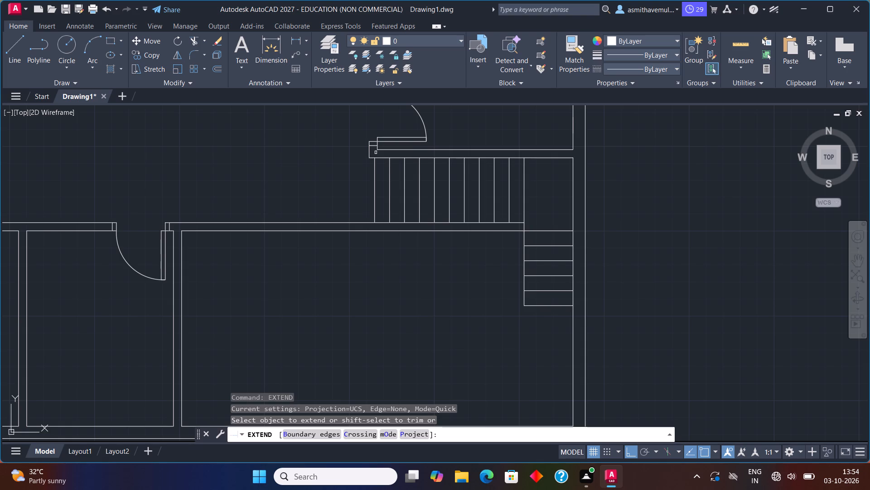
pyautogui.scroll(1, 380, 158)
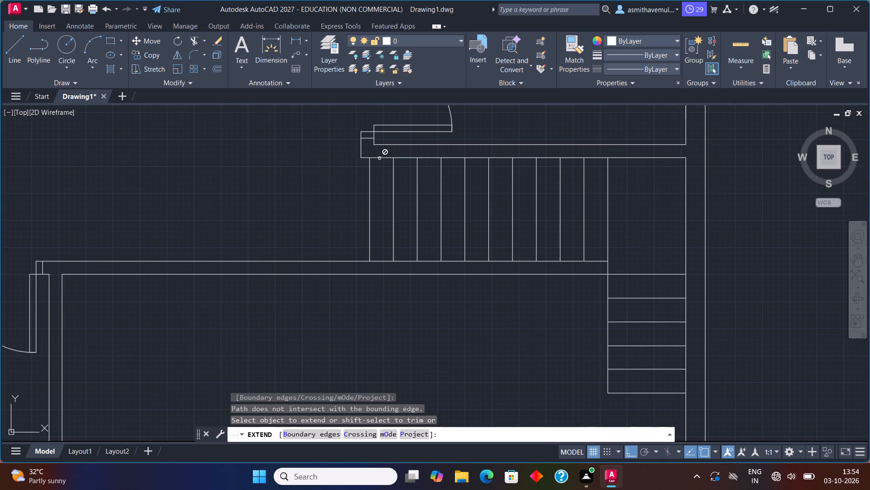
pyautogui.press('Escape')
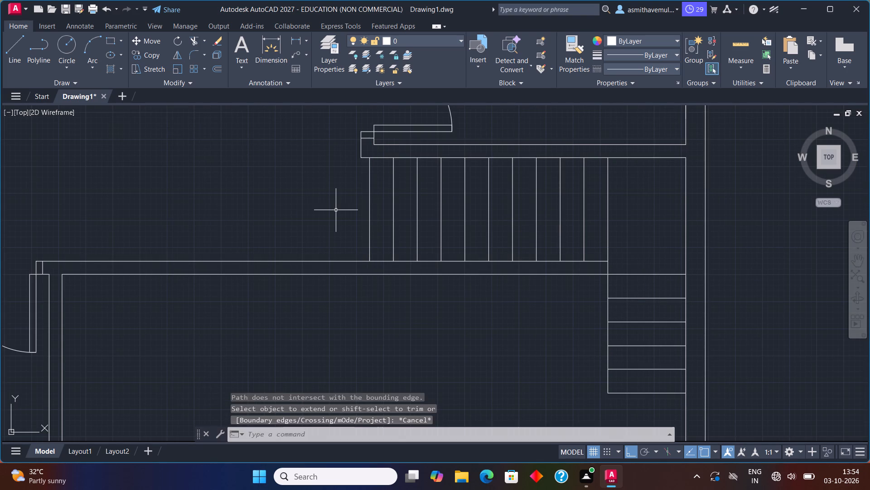
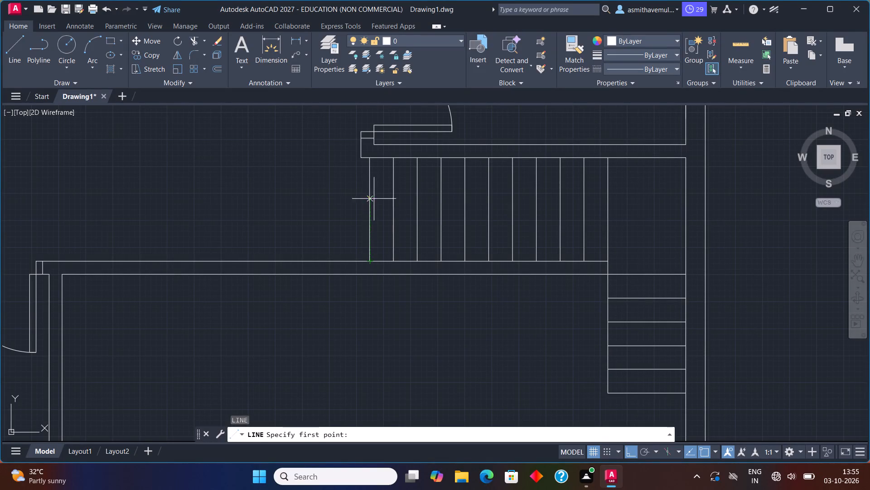
# Draw a horizontal line about 5'-7" long running west from the wall corner at the staircase's northwest end.
pyautogui.click(363, 160)
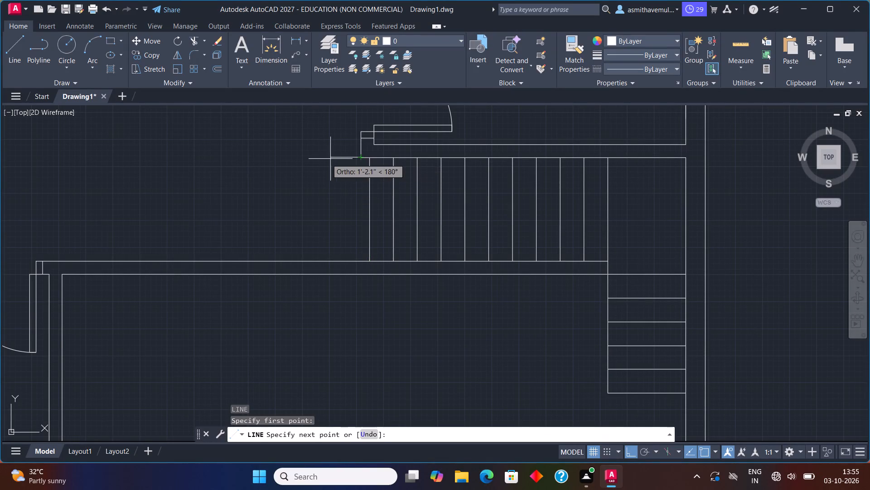
pyautogui.click(217, 162)
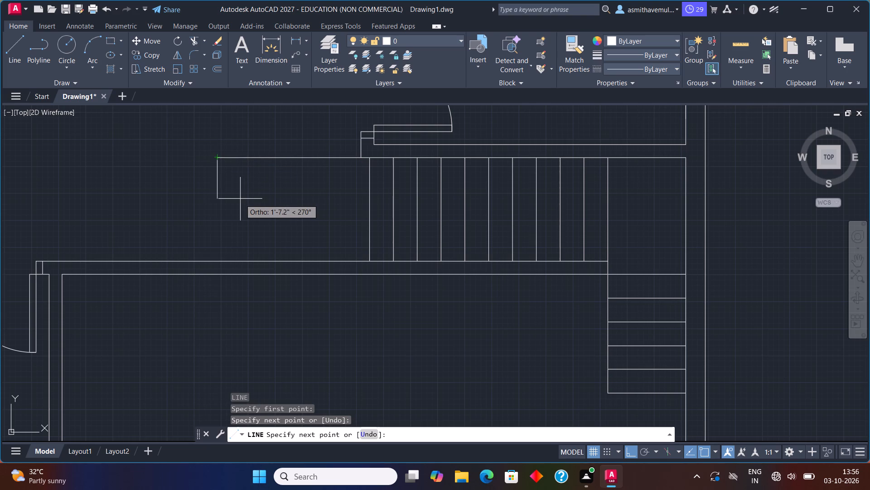
pyautogui.press('Escape')
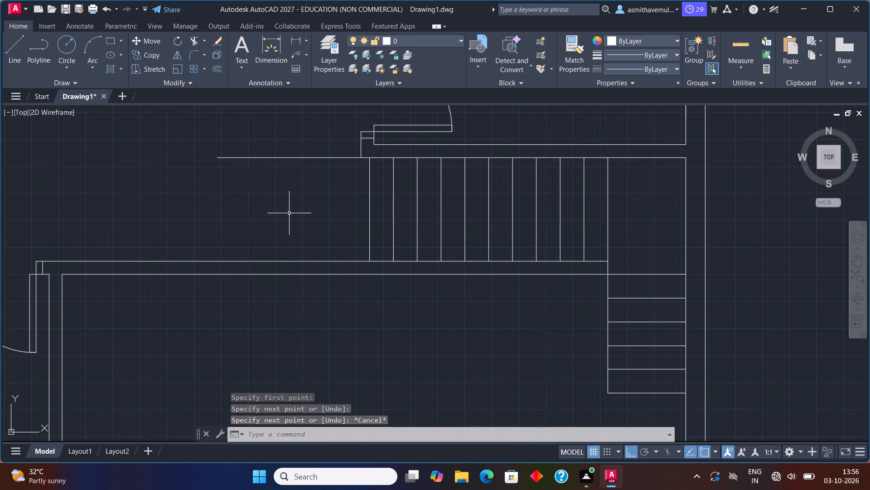
# Offset the staircase's westernmost tread line 11" west five times in succession to add five more treads in the corridor.
pyautogui.scroll(-1, 285, 226)
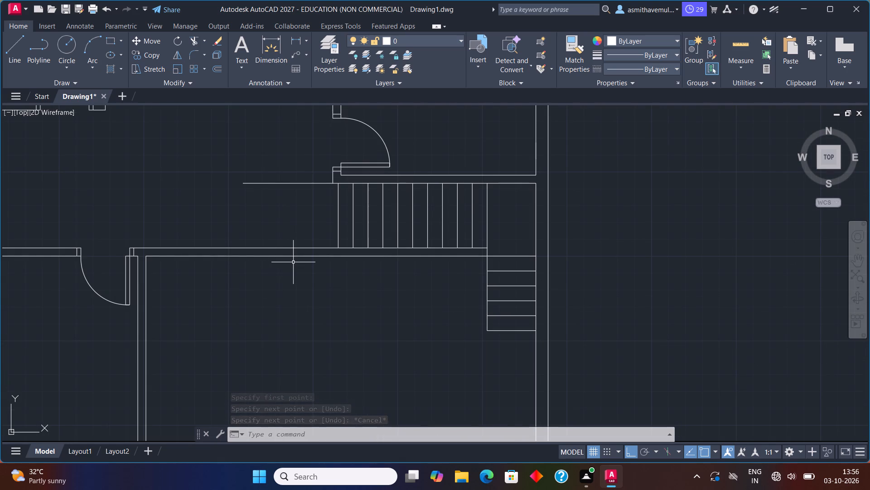
pyautogui.press('o')
pyautogui.press('Return')
pyautogui.write('11')
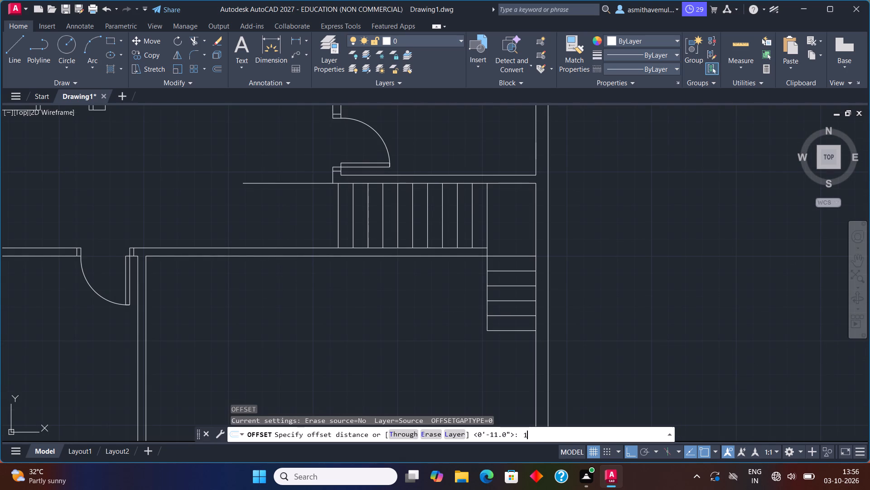
pyautogui.hotkey('shift', '"')
pyautogui.press('Return')
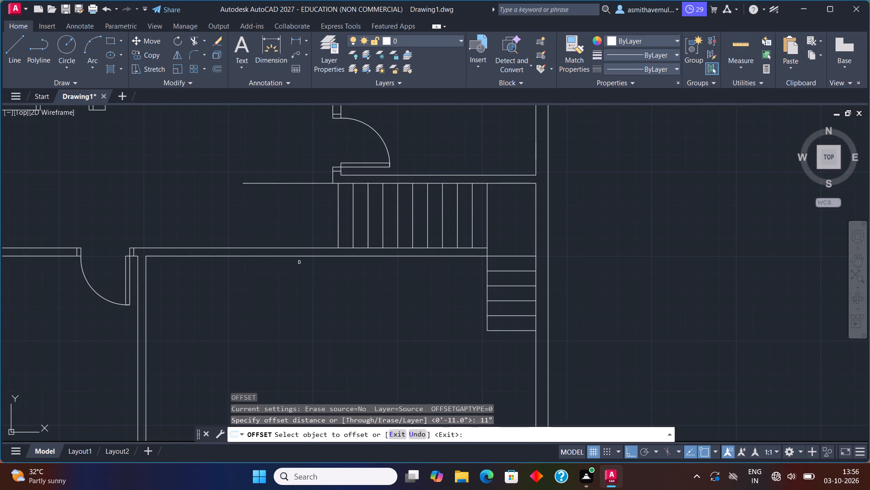
pyautogui.click(338, 226)
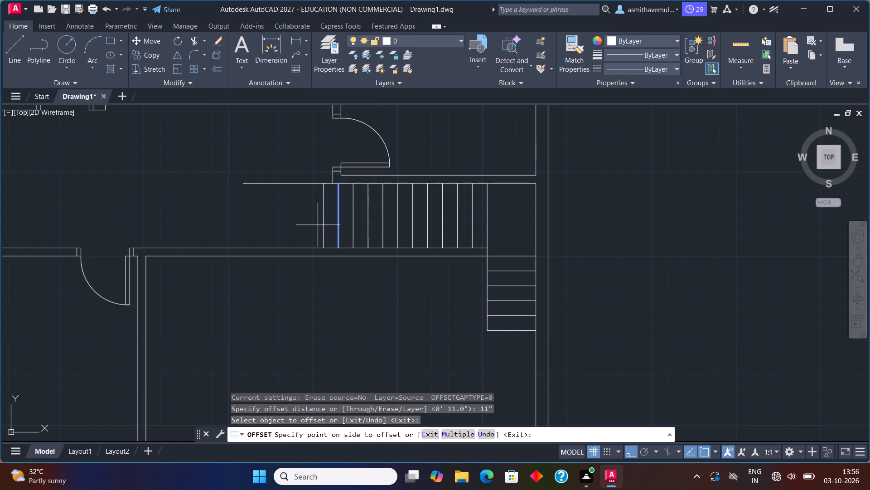
pyautogui.click(318, 225)
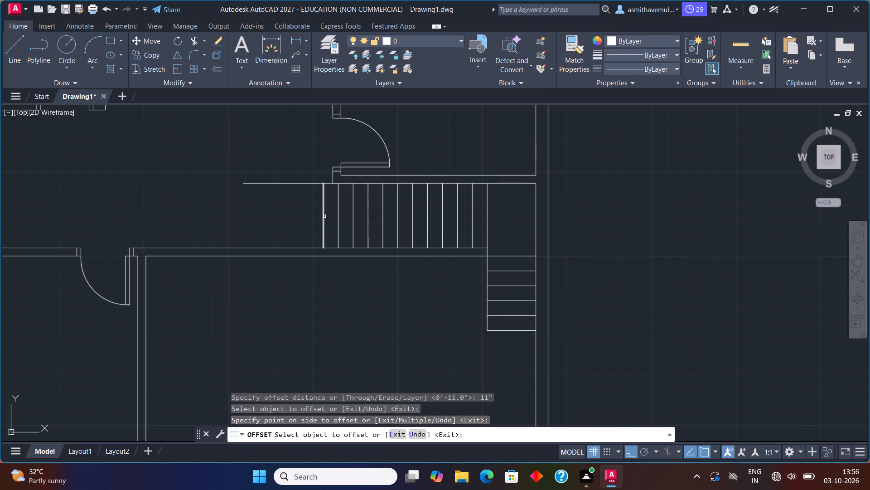
pyautogui.click(324, 217)
pyautogui.click(300, 218)
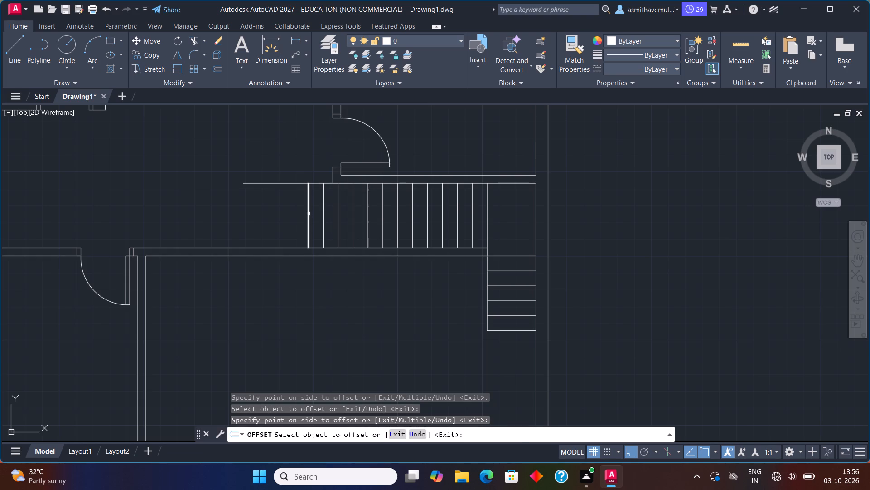
pyautogui.click(309, 214)
pyautogui.click(301, 214)
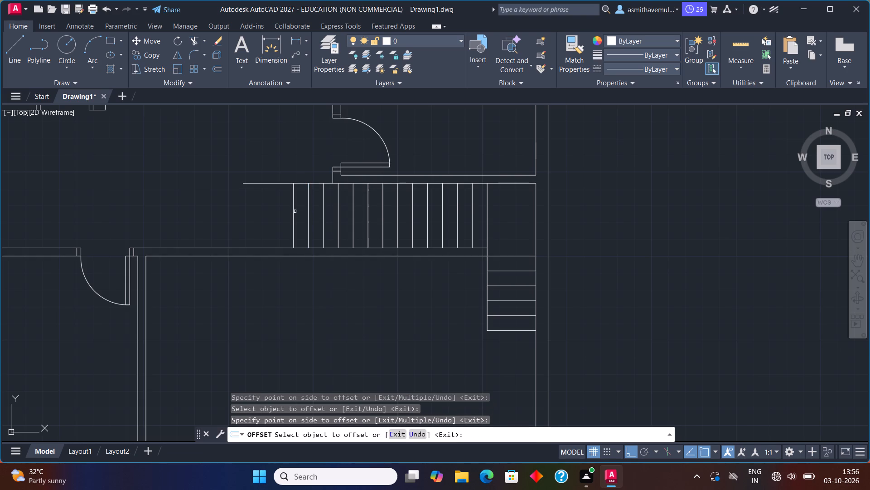
pyautogui.click(294, 210)
pyautogui.click(281, 208)
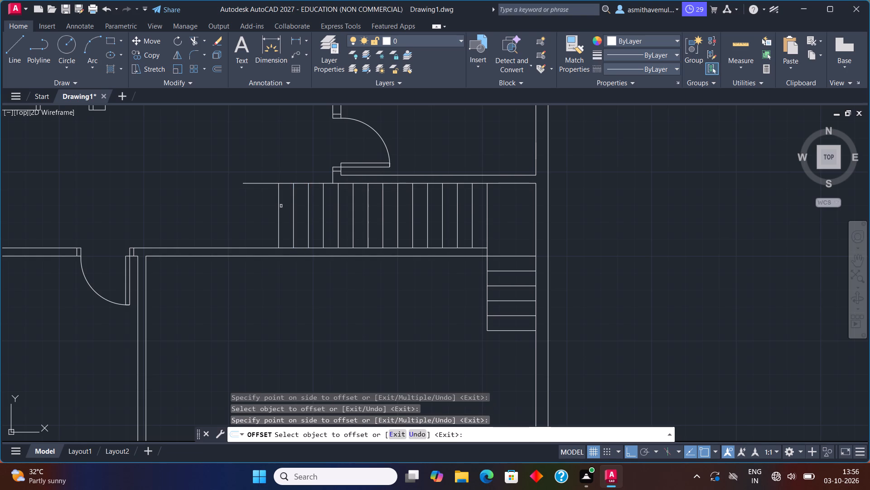
pyautogui.click(279, 206)
pyautogui.click(251, 211)
pyautogui.press('Escape')
# Trim the part of the staircase's north edge line that overhangs west of the last tread.
pyautogui.write('TRIM')
pyautogui.press('Return')
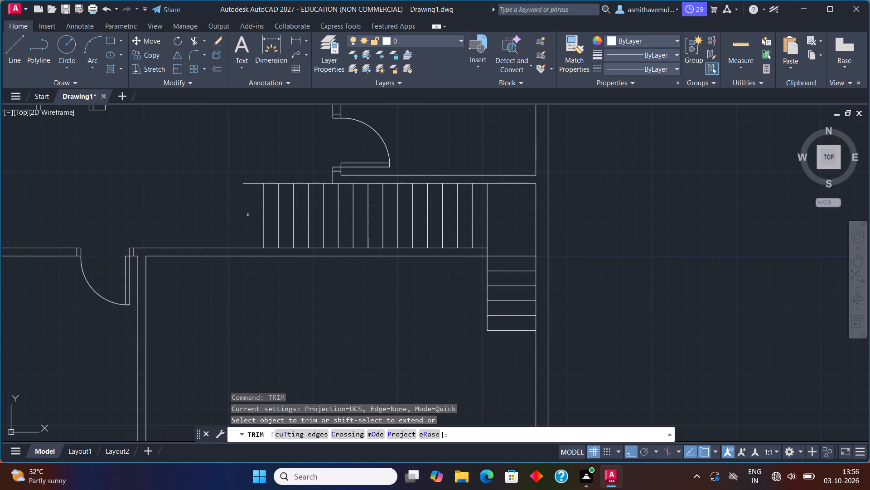
pyautogui.moveTo(248, 157); pyautogui.dragTo(243, 214)
pyautogui.scroll(-1, 242, 214)
pyautogui.moveTo(246, 209); pyautogui.dragTo(285, 209, button='middle')
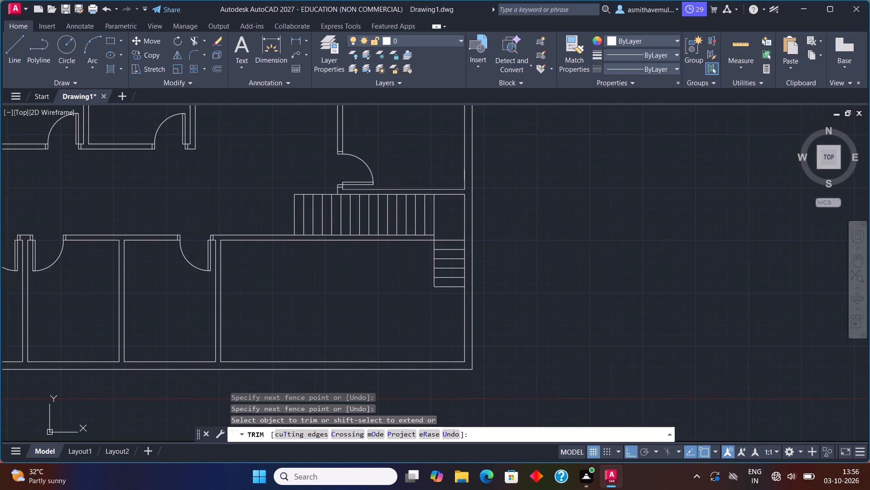
pyautogui.scroll(1, 282, 209)
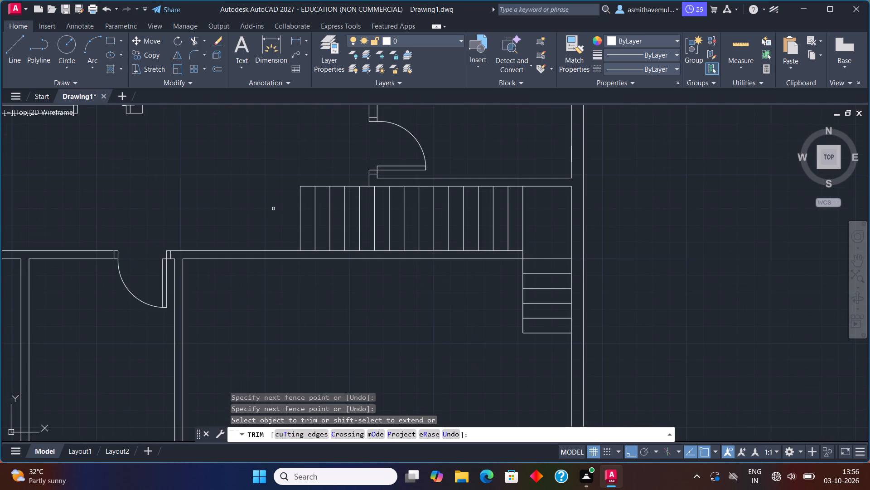
pyautogui.press('Escape')
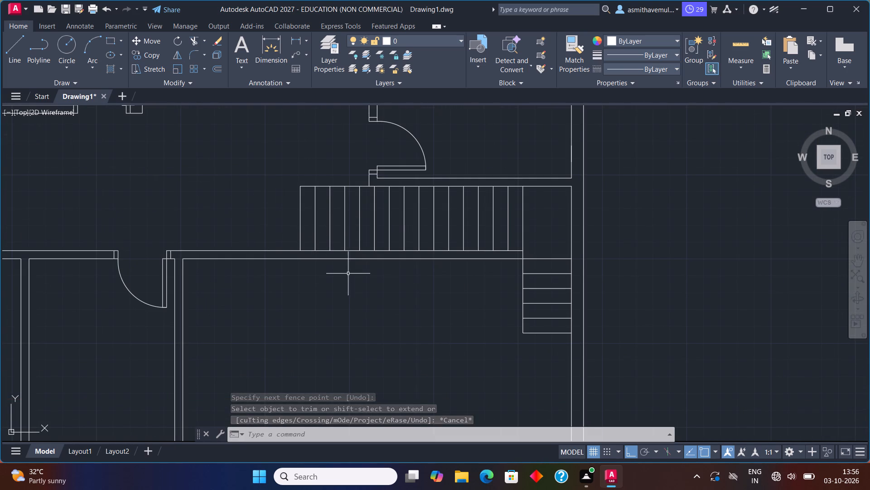
# Draw a line across the south wall's thickness, starting 3" west of the southeast room's inner southeast corner.
pyautogui.moveTo(352, 278); pyautogui.dragTo(409, 143, button='middle')
pyautogui.scroll(-1, 382, 309)
pyautogui.scroll(1, 569, 285)
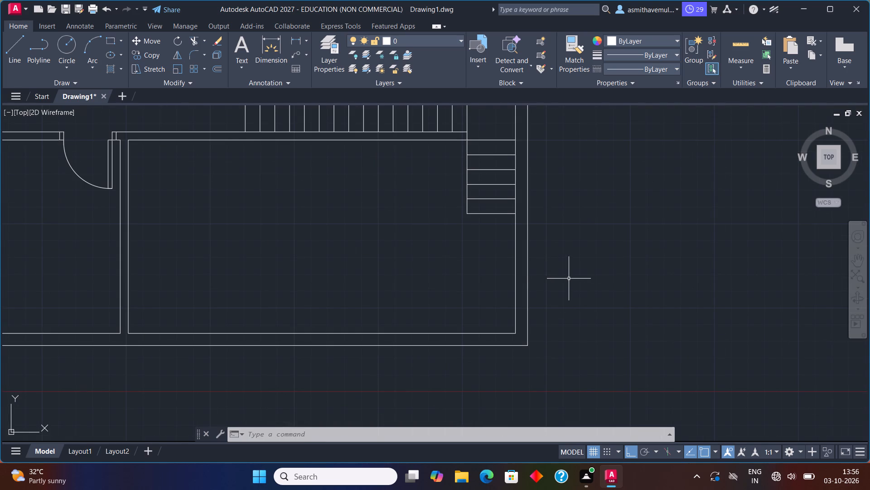
pyautogui.middleClick(575, 281)
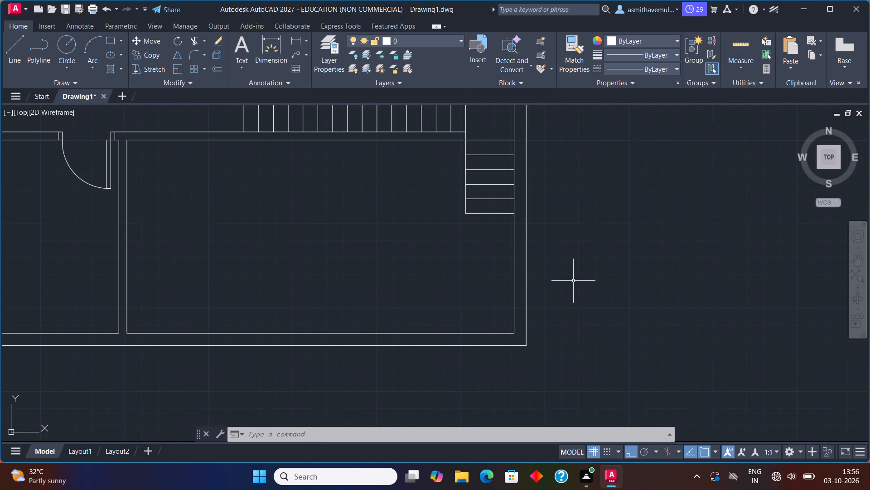
pyautogui.press('l')
pyautogui.press('Return')
pyautogui.press('g')
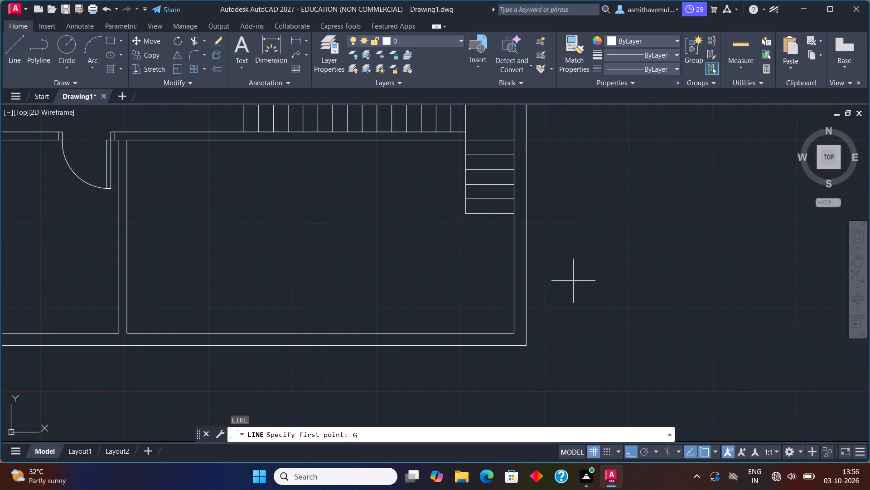
pyautogui.press('BackSpace')
pyautogui.write('FROM')
pyautogui.press('Return')
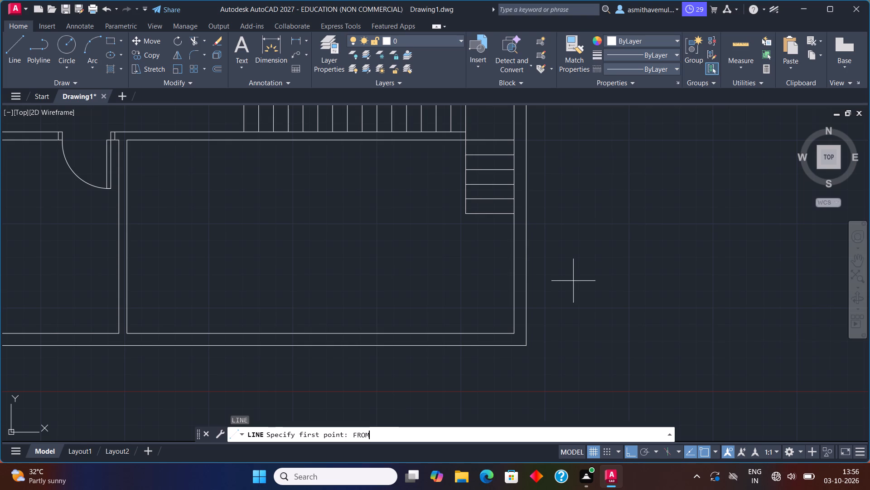
pyautogui.click(515, 336)
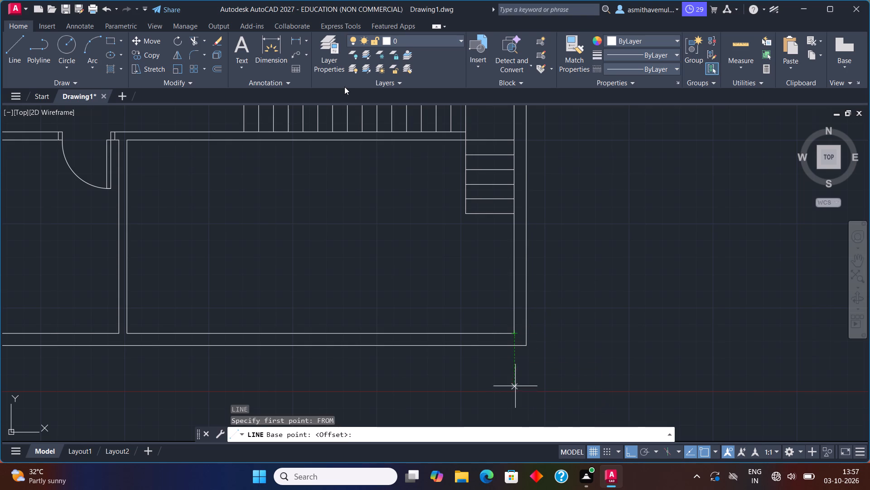
pyautogui.hotkey('shift', '@')
pyautogui.write('-3')
pyautogui.write('",0')
pyautogui.press('Return')
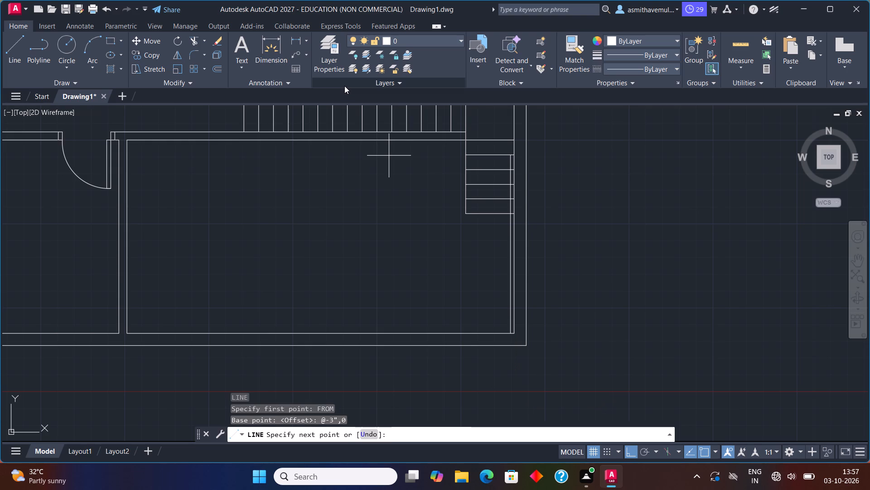
pyautogui.click(510, 347)
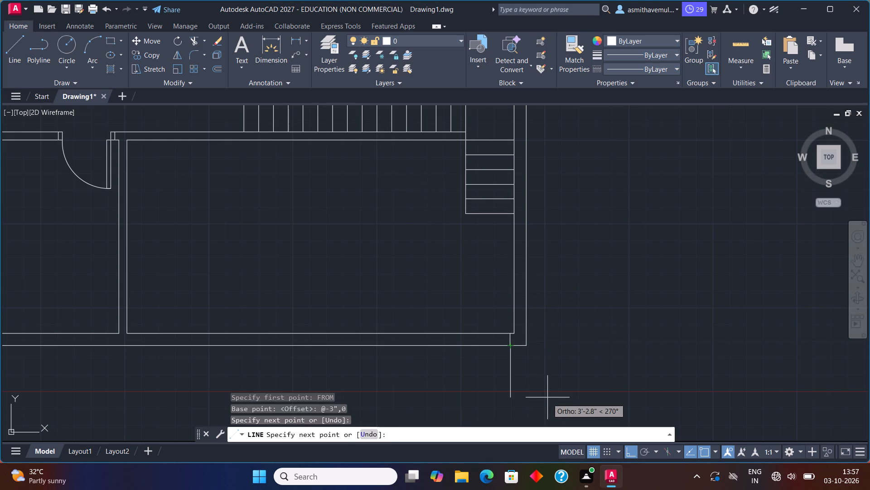
pyautogui.press('Escape')
# Offset the short line across the south wall 3" to the west.
pyautogui.press('o')
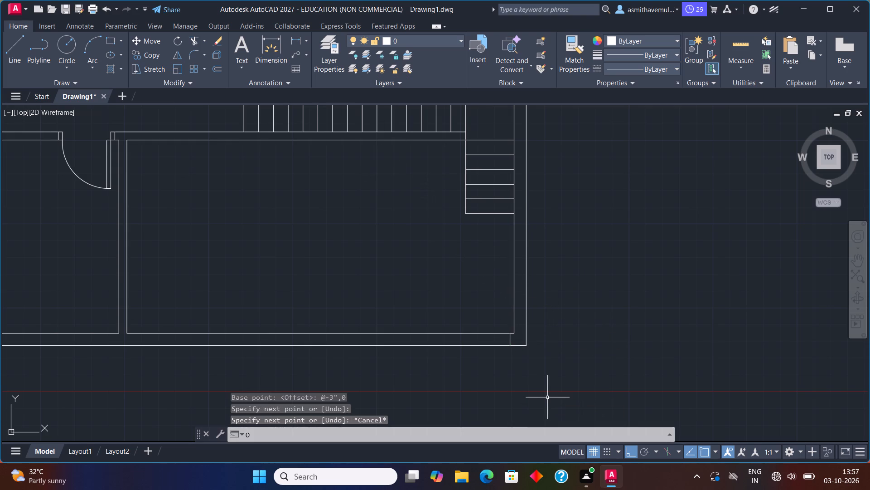
pyautogui.press('Return')
pyautogui.press('3')
pyautogui.hotkey('shift', '"')
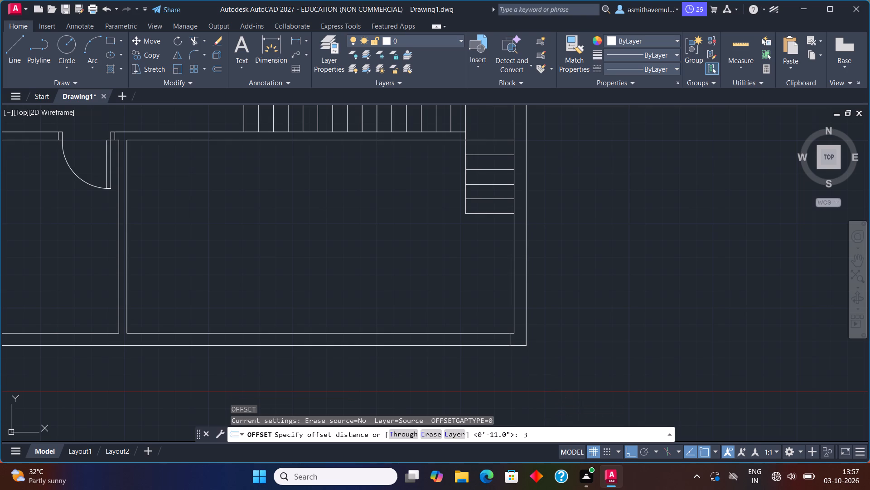
pyautogui.press('Return')
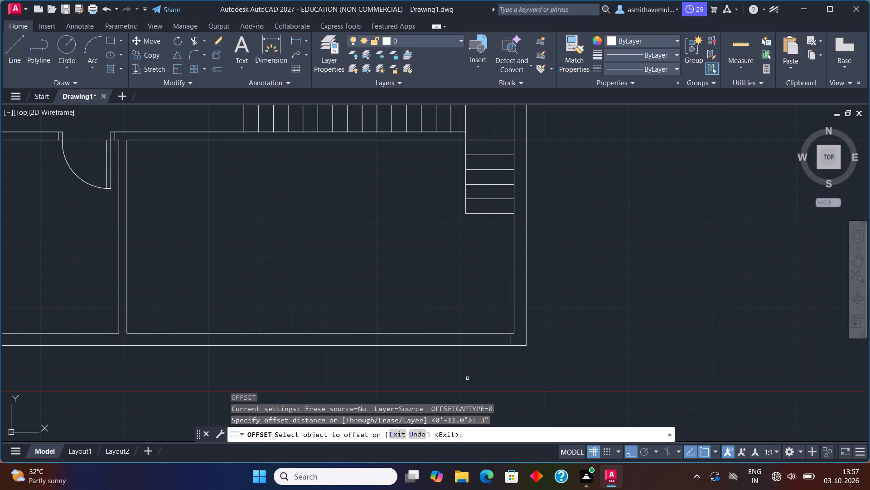
pyautogui.scroll(1, 508, 350)
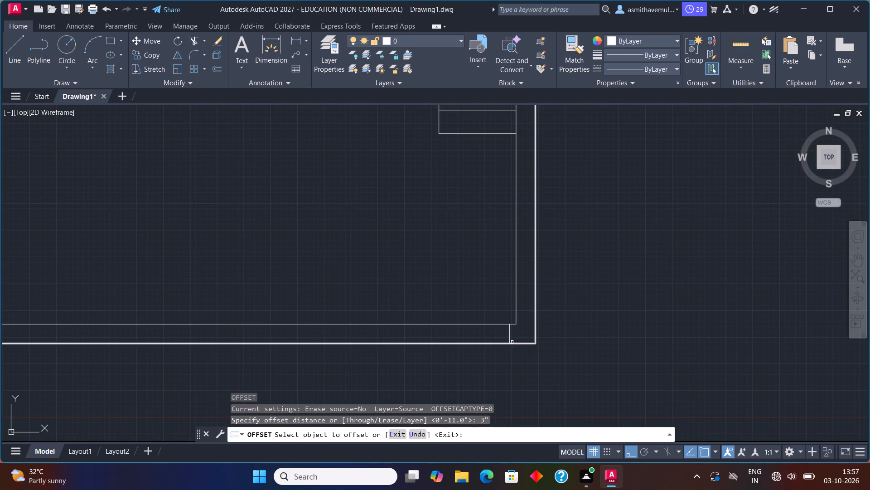
pyautogui.click(510, 335)
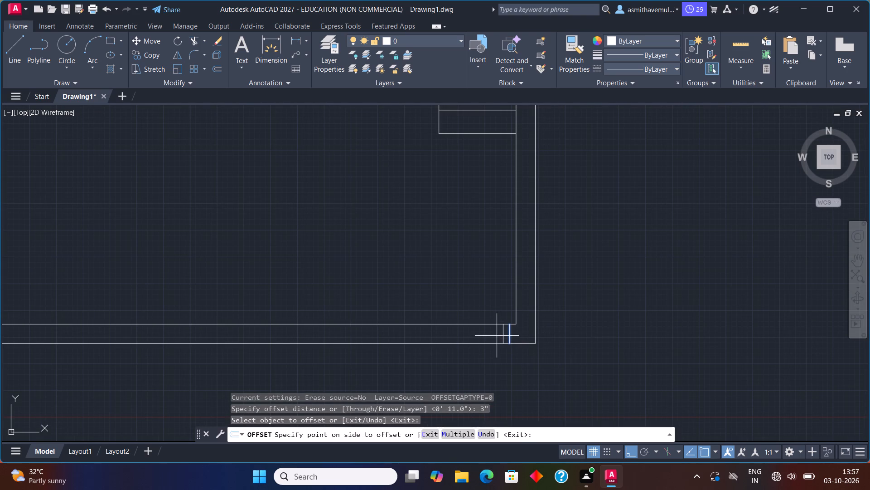
pyautogui.click(497, 336)
pyautogui.press('Escape')
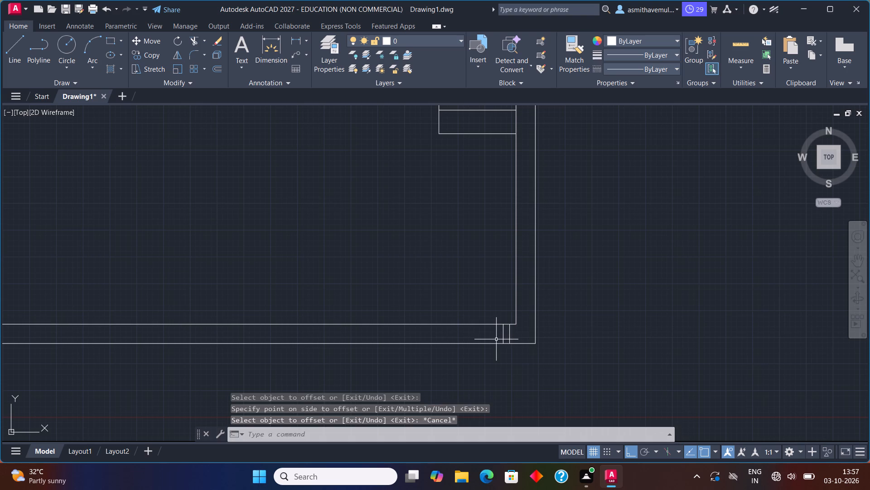
# Offset the western short line 3' west along the south wall, and offset the resulting line another 3' west.
pyautogui.press('o')
pyautogui.press('Return')
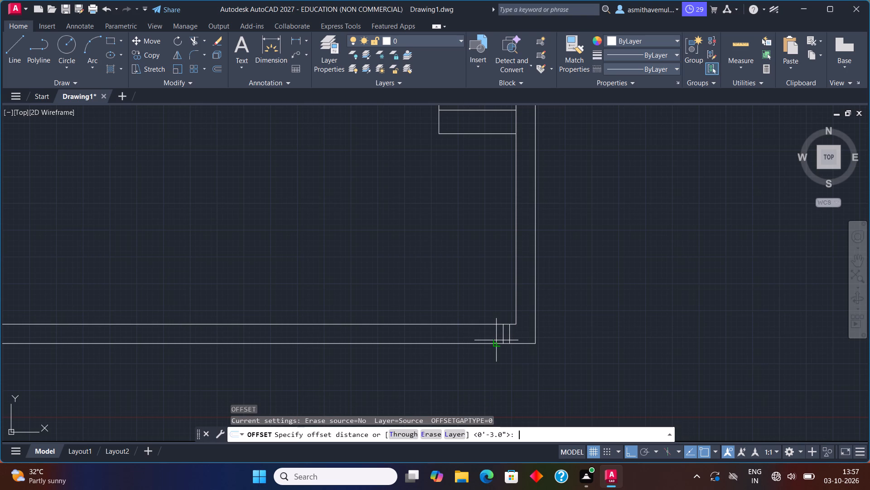
pyautogui.write("3'")
pyautogui.press('Return')
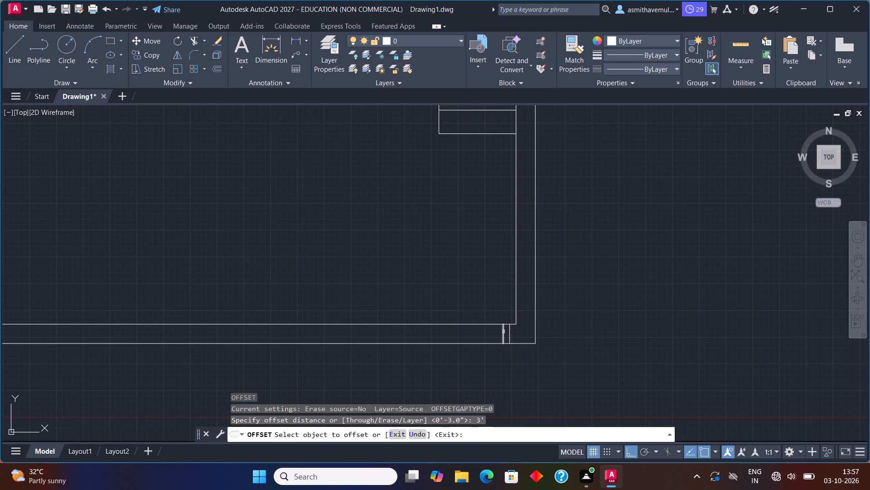
pyautogui.click(503, 332)
pyautogui.click(451, 329)
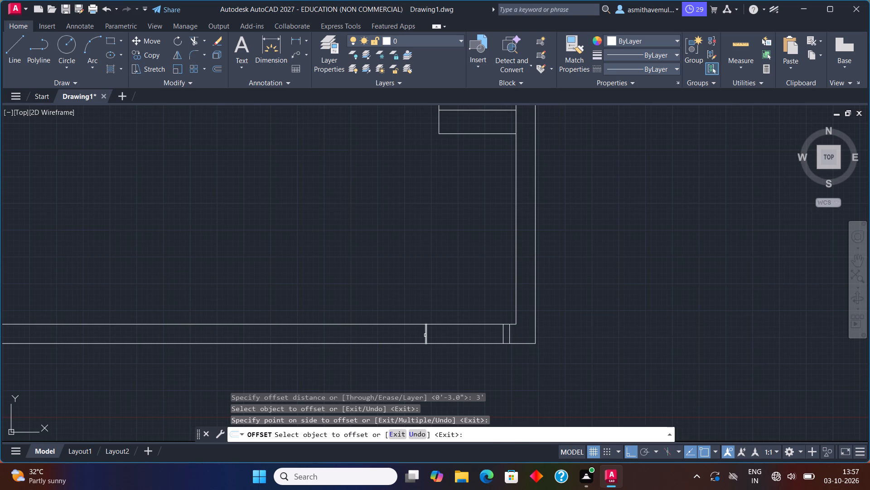
pyautogui.click(426, 336)
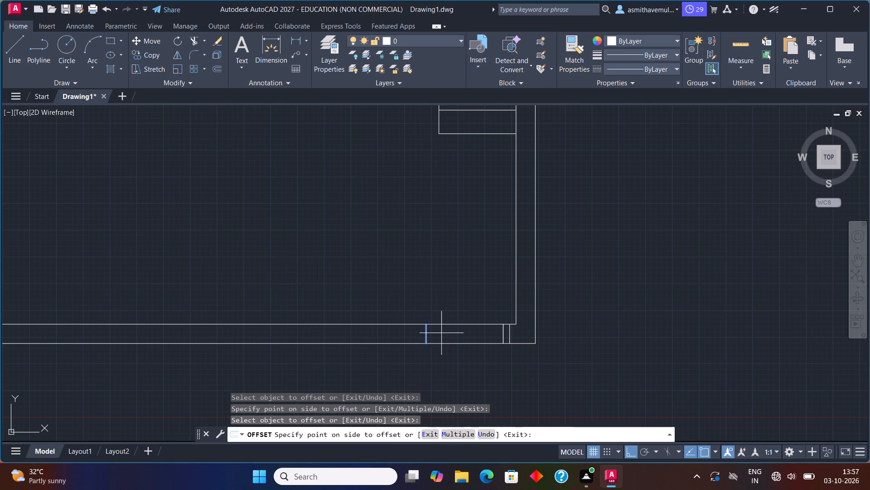
pyautogui.click(424, 336)
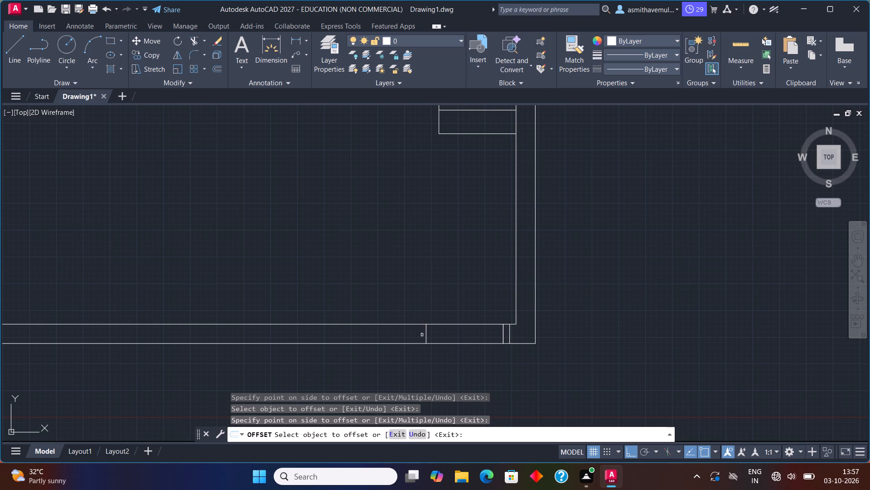
pyautogui.click(427, 335)
pyautogui.click(405, 333)
# Offset the westernmost line across the south wall 3" to the west.
pyautogui.press('Escape')
pyautogui.press('o')
pyautogui.press('Return')
pyautogui.press('3')
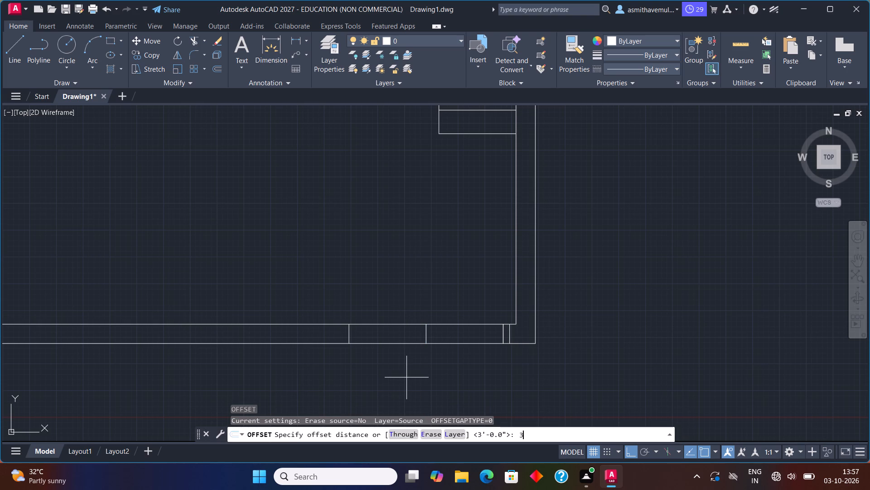
pyautogui.hotkey('shift', '"')
pyautogui.press('Return')
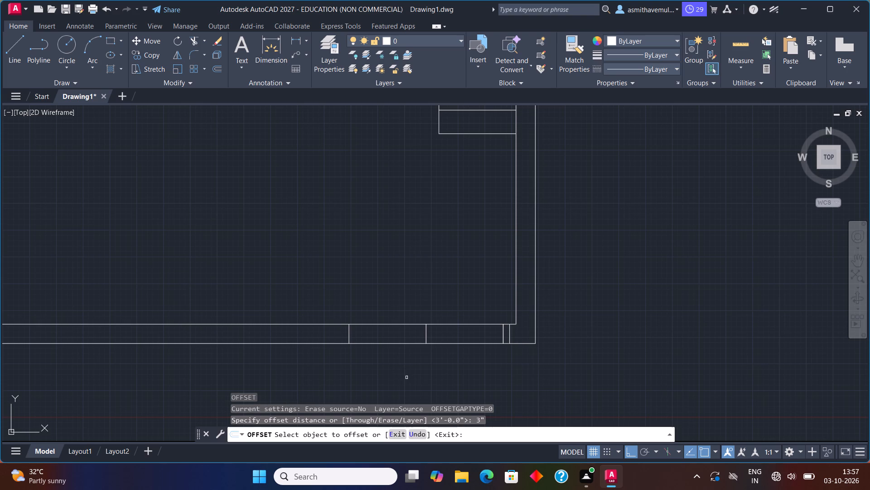
pyautogui.click(350, 338)
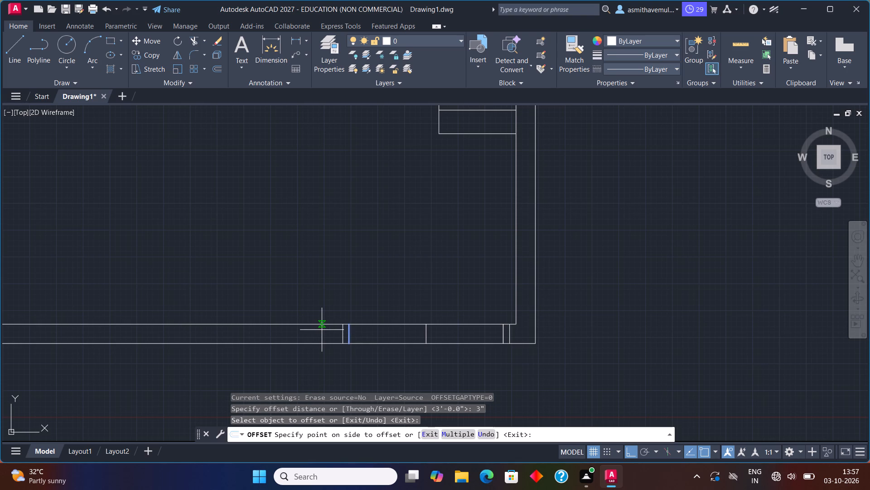
pyautogui.click(321, 330)
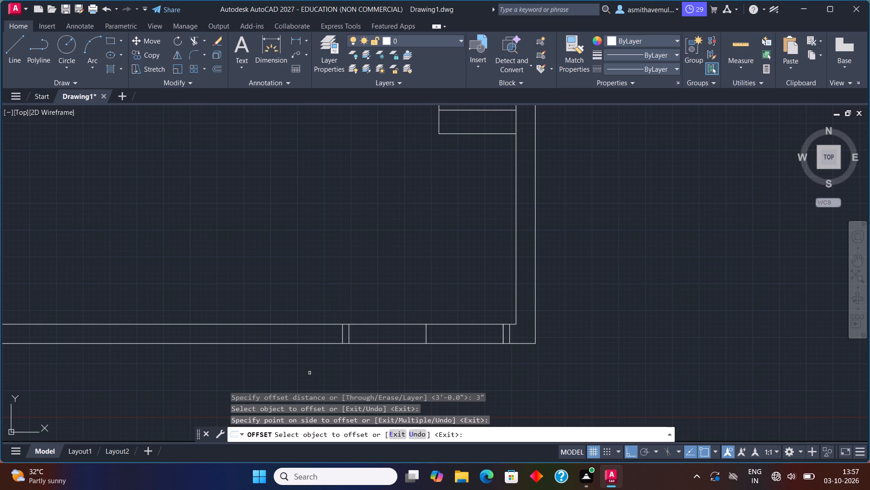
pyautogui.press('Escape')
# Trim the south wall's inner and outer lines across both 3' divisions, leaving the short middle line.
pyautogui.write('TRIM')
pyautogui.press('Return')
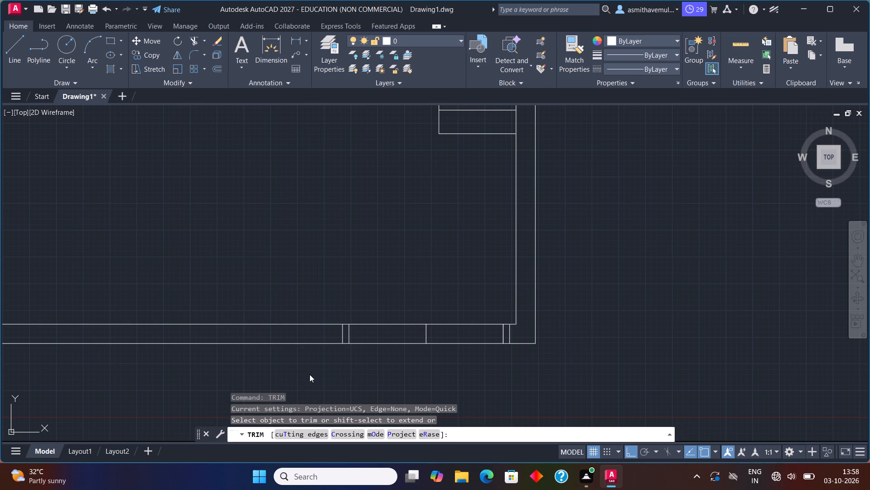
pyautogui.moveTo(374, 367); pyautogui.dragTo(396, 314)
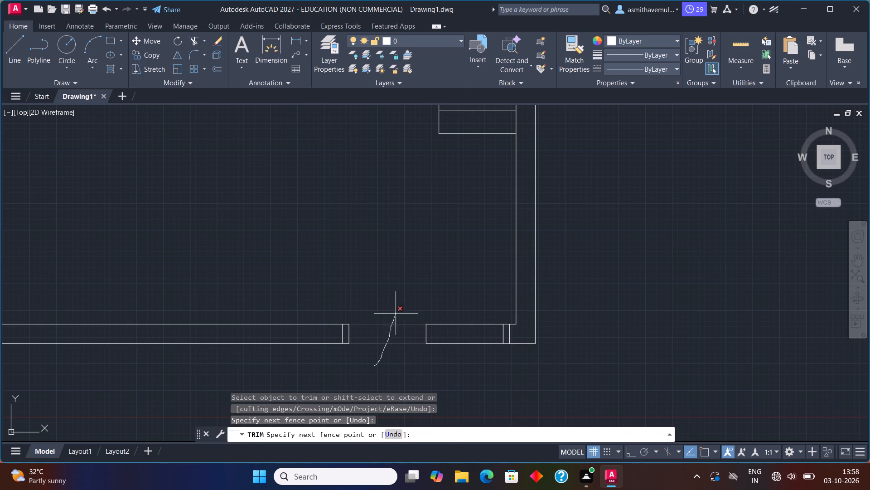
pyautogui.moveTo(403, 306); pyautogui.dragTo(482, 373)
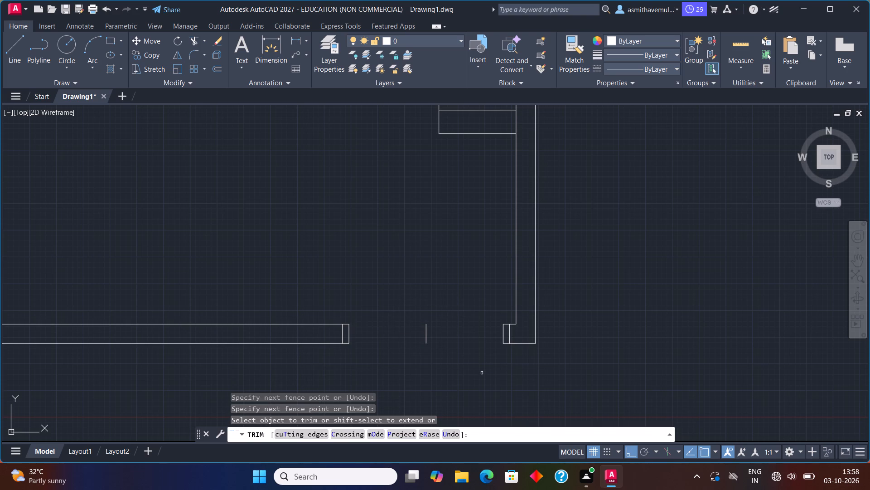
pyautogui.press('Escape')
# Draw a 3" by 3' rectangular door leaf from the inner corner of the opening's west jamb, extending north into the room.
pyautogui.write('REC')
pyautogui.press('Return')
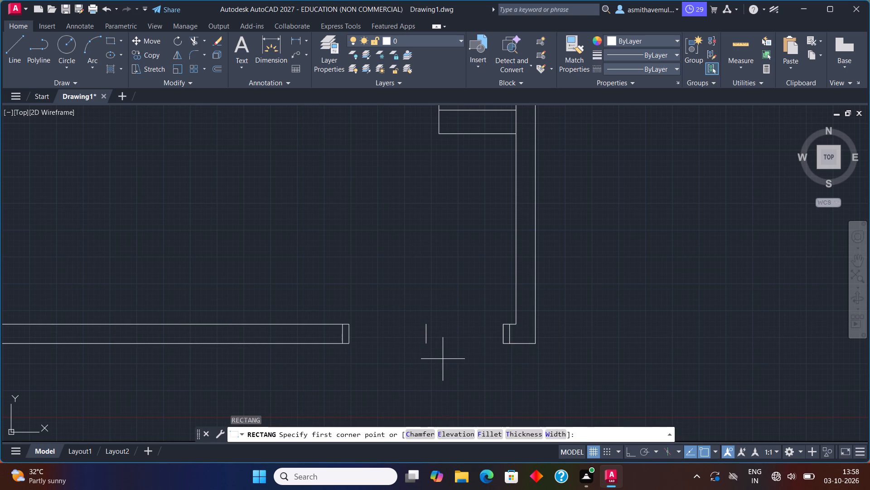
pyautogui.click(351, 324)
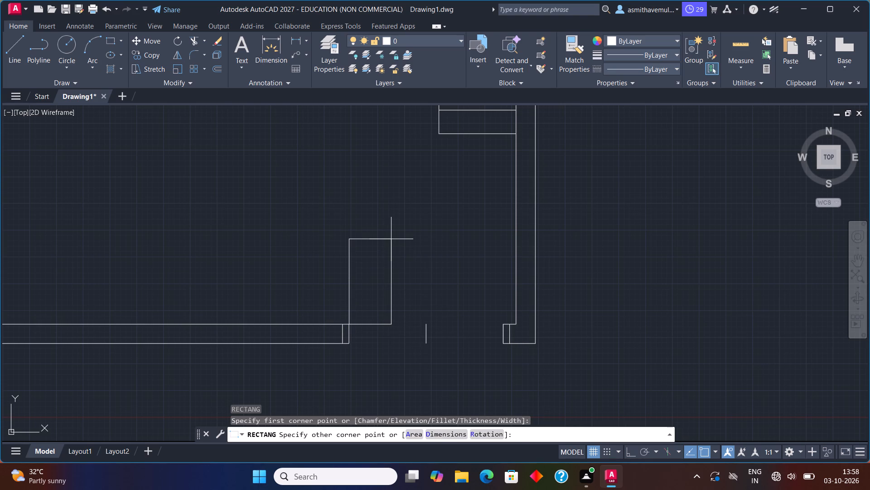
pyautogui.press('d')
pyautogui.press('Return')
pyautogui.press('3')
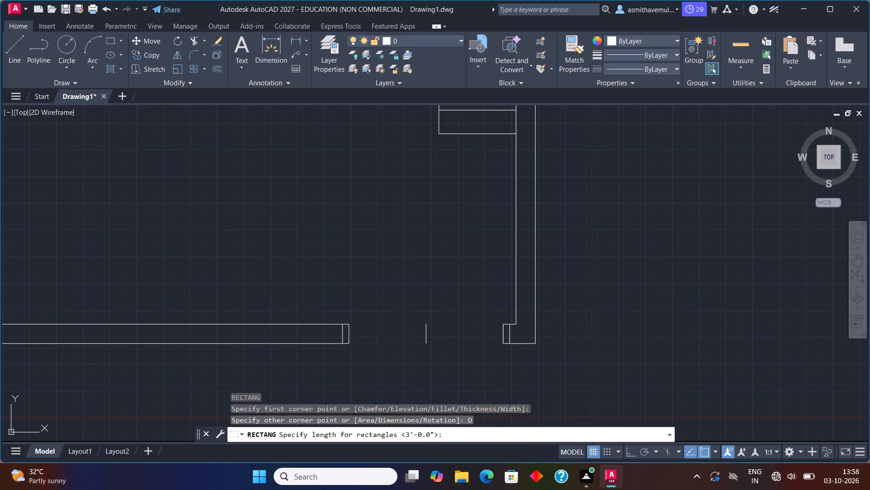
pyautogui.hotkey('shift', '"')
pyautogui.press('Return')
pyautogui.write("3'")
pyautogui.press('Return')
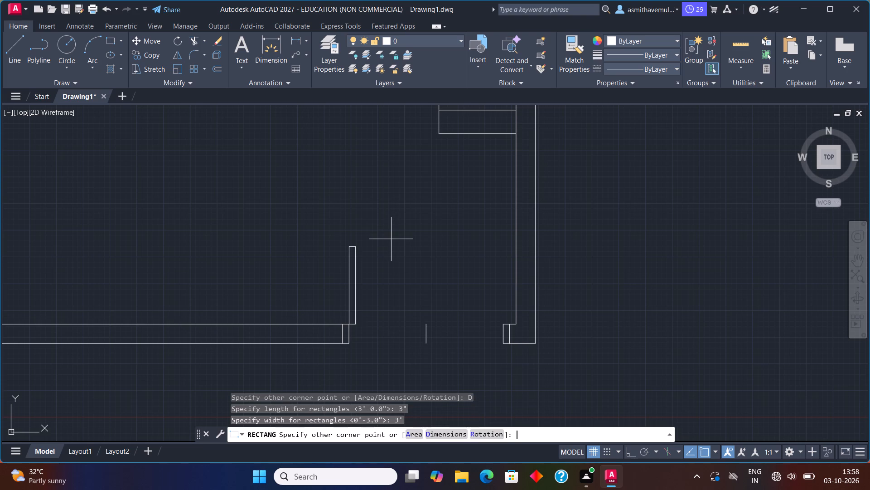
pyautogui.click(391, 240)
pyautogui.write('ARC')
pyautogui.press('Return')
pyautogui.scroll(1, 379, 248)
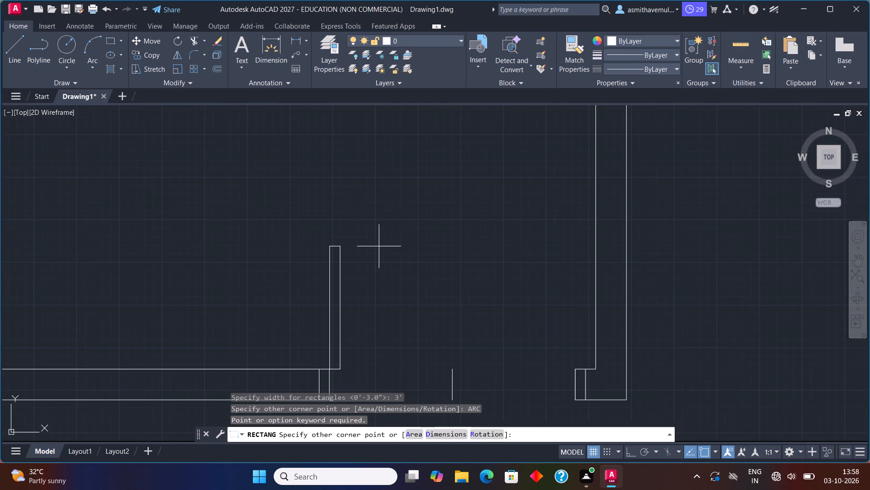
pyautogui.scroll(1, 294, 230)
pyautogui.click(414, 269)
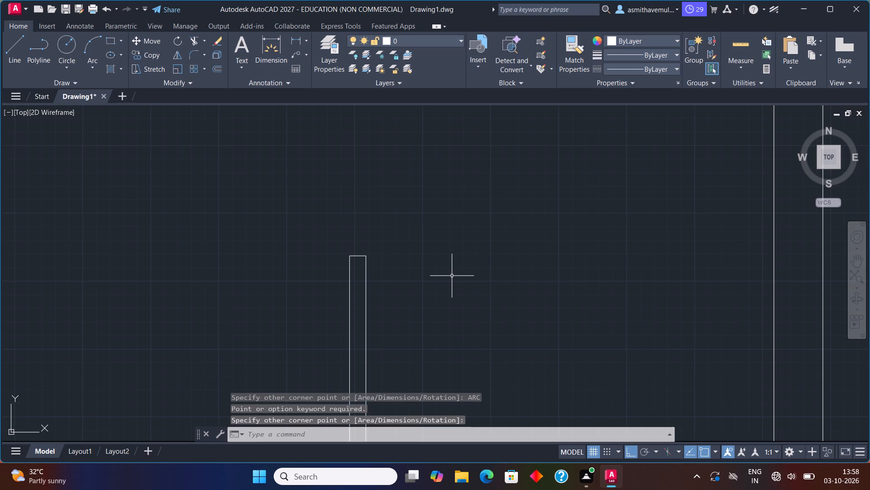
# Draw a three-point swing arc through the west leaf's two north corners, ending at the north end of the opening's middle line.
pyautogui.write('ARC')
pyautogui.press('Return')
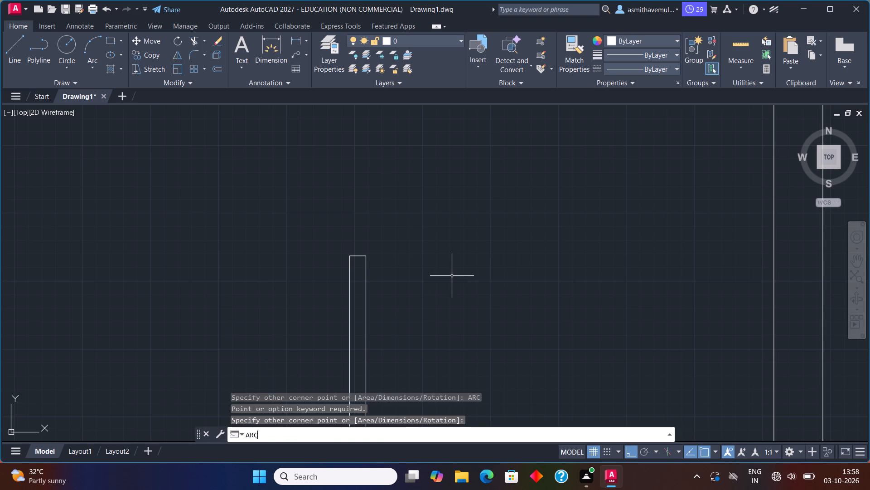
pyautogui.click(349, 258)
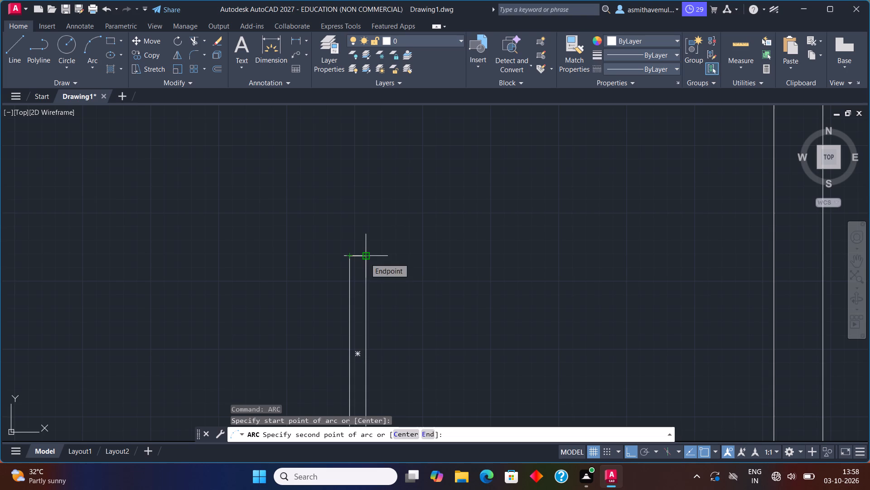
pyautogui.click(366, 258)
pyautogui.scroll(-2, 599, 356)
pyautogui.moveTo(601, 356); pyautogui.dragTo(559, 263, button='middle')
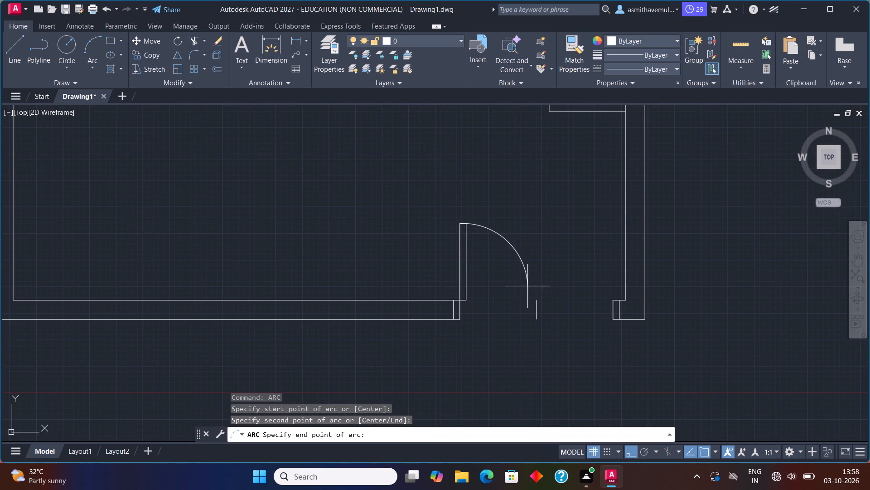
pyautogui.click(539, 299)
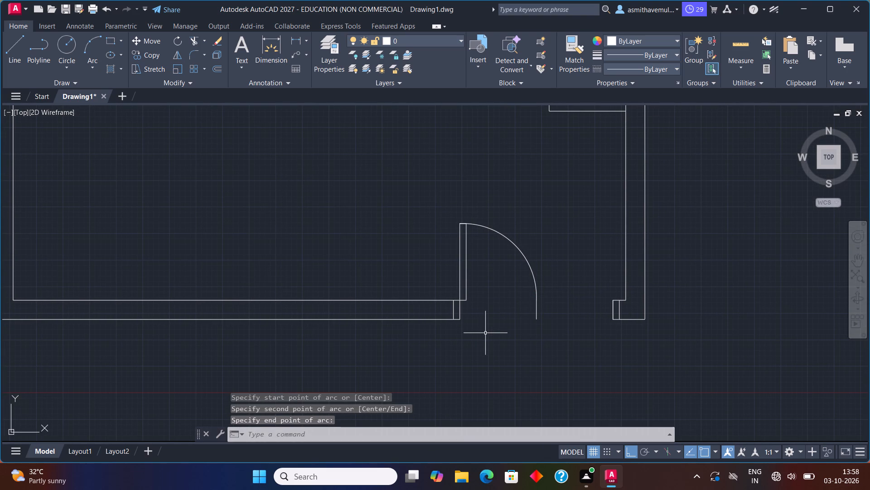
# Draw a matching 3" by 3' door leaf from the inner corner of the opening's east jamb, extending north and lying west of the jamb.
pyautogui.write('REC')
pyautogui.press('Return')
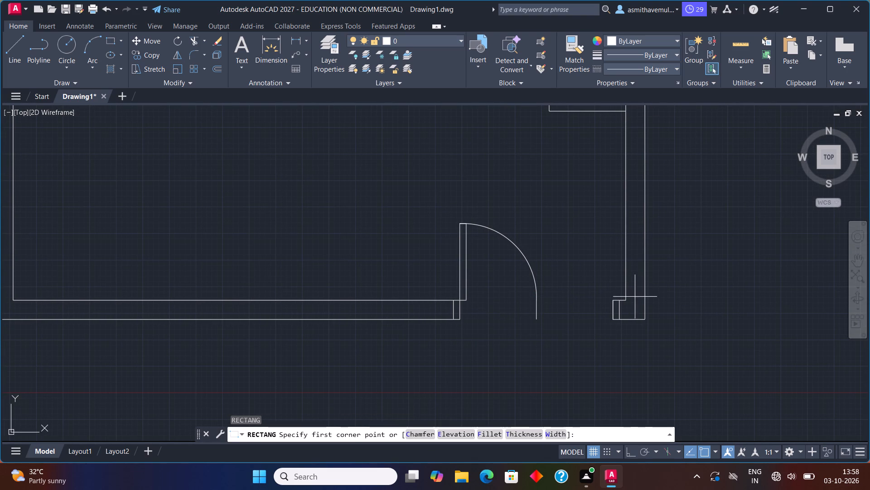
pyautogui.scroll(1, 641, 284)
pyautogui.click(594, 314)
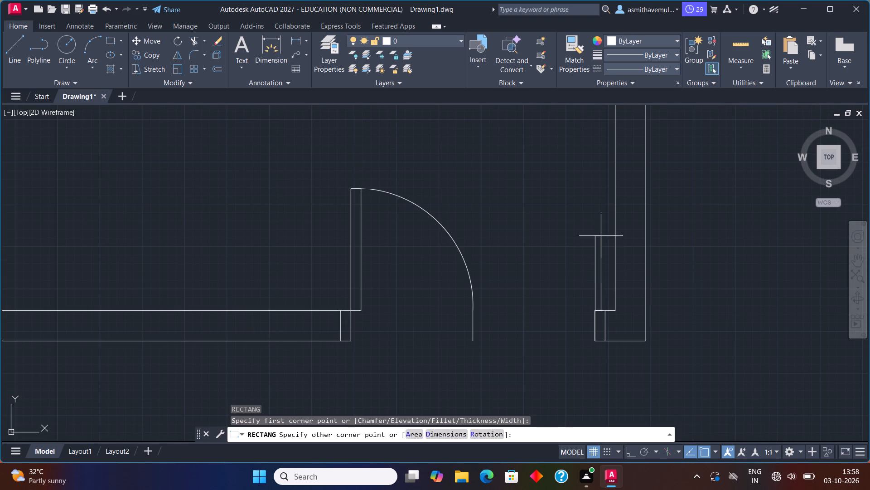
pyautogui.press('d')
pyautogui.press('Return')
pyautogui.press('3')
pyautogui.hotkey('shift', '"')
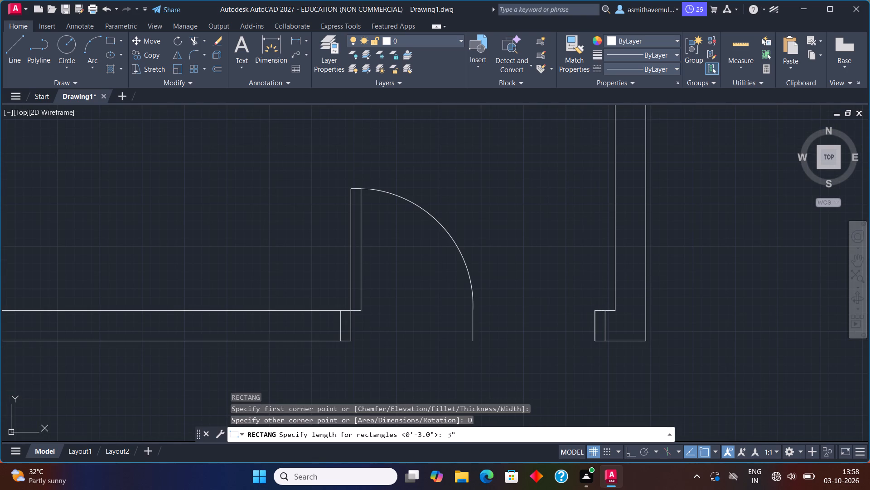
pyautogui.press('Return')
pyautogui.write("3'")
pyautogui.press('Return')
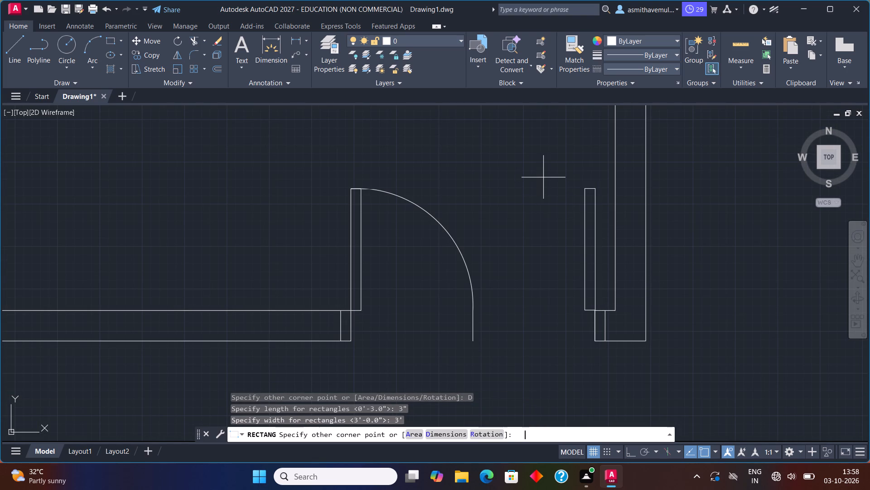
pyautogui.click(543, 177)
pyautogui.click(534, 205)
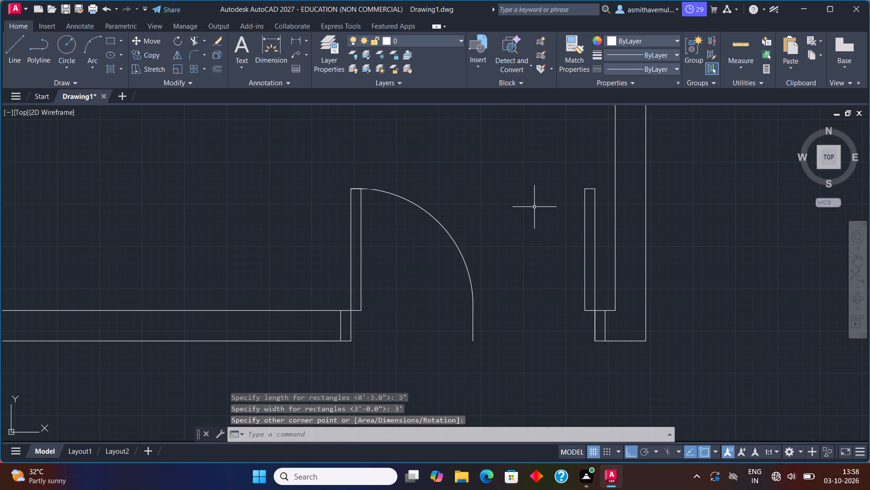
pyautogui.click(535, 208)
pyautogui.click(536, 207)
# Draw a three-point swing arc through the east leaf's two north corners, ending where the west leaf's arc ends.
pyautogui.write('ARC')
pyautogui.press('Return')
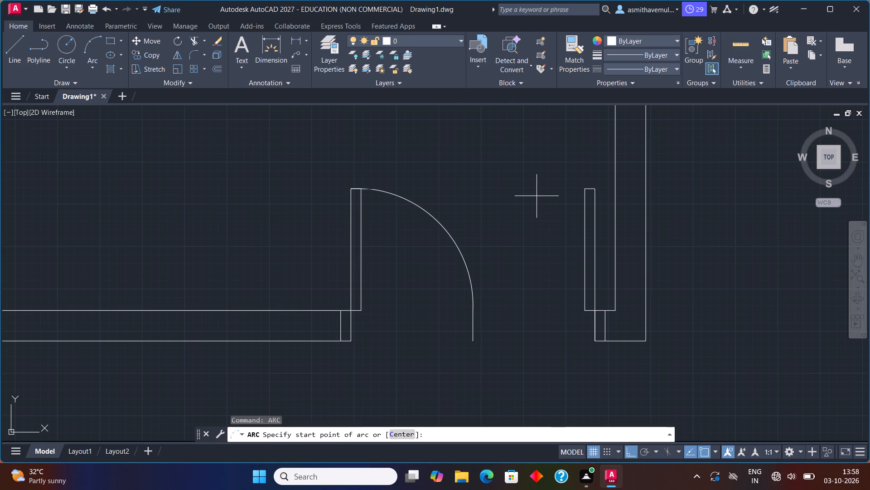
pyautogui.click(597, 191)
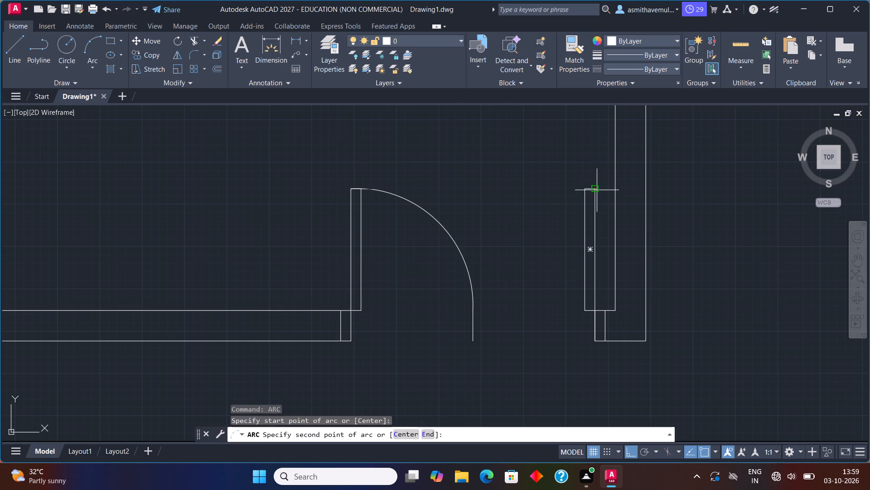
pyautogui.click(583, 189)
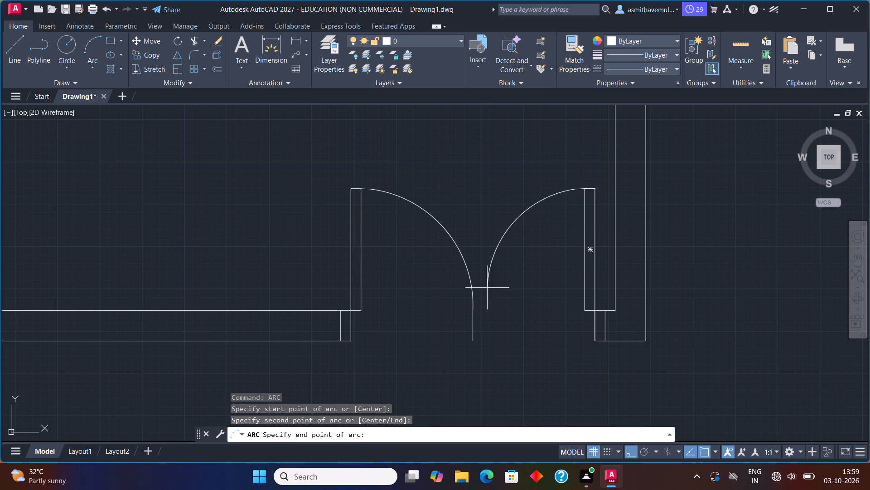
pyautogui.click(470, 307)
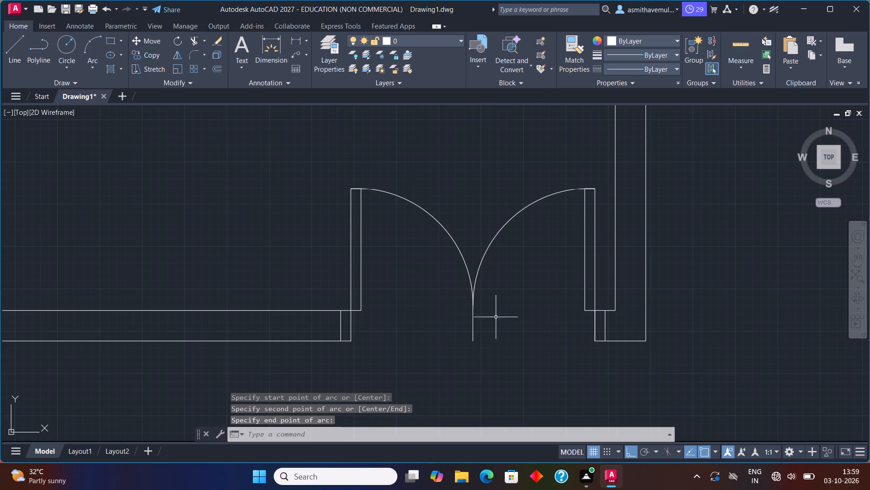
# Erase the short middle line between the two door leaves in the south wall opening.
pyautogui.moveTo(491, 319); pyautogui.dragTo(384, 330)
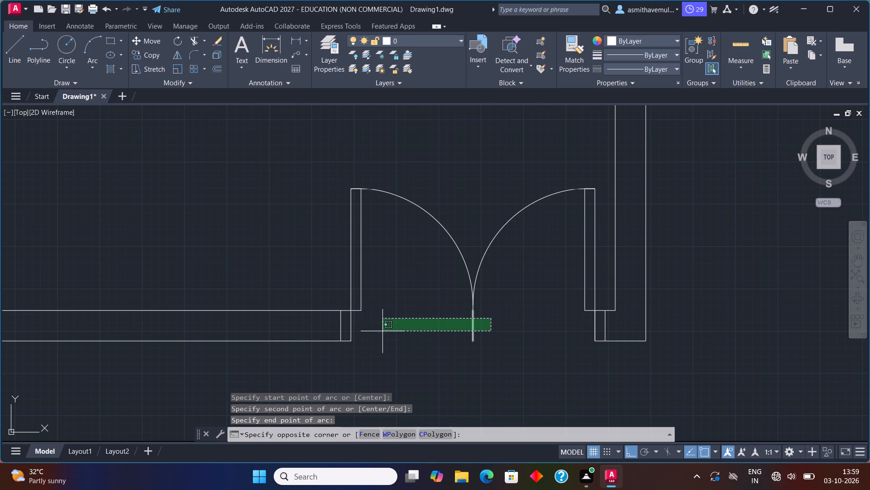
pyautogui.click(382, 332)
pyautogui.press('Delete')
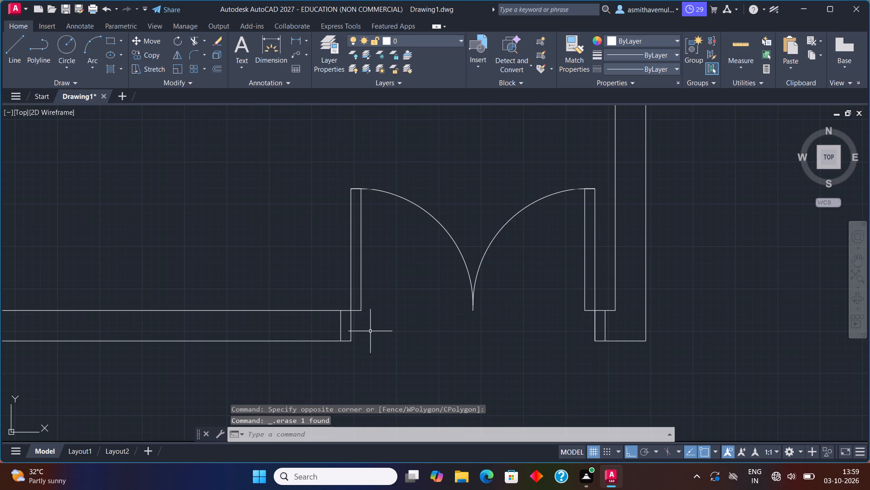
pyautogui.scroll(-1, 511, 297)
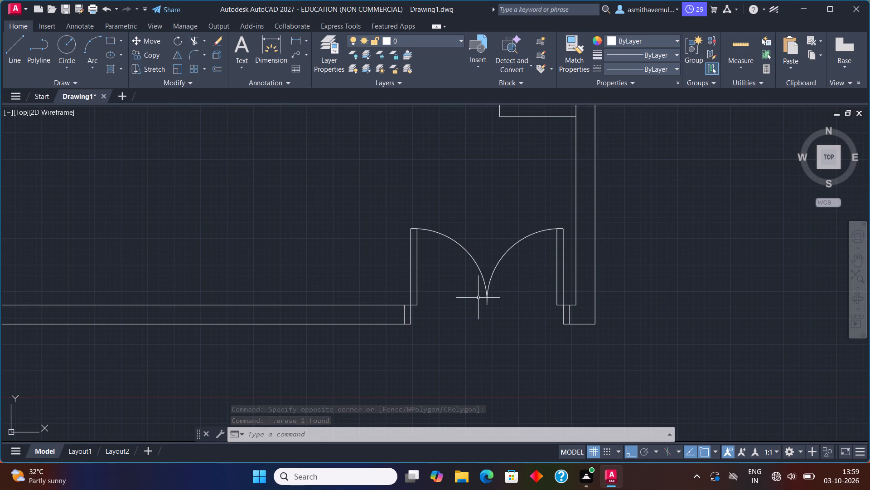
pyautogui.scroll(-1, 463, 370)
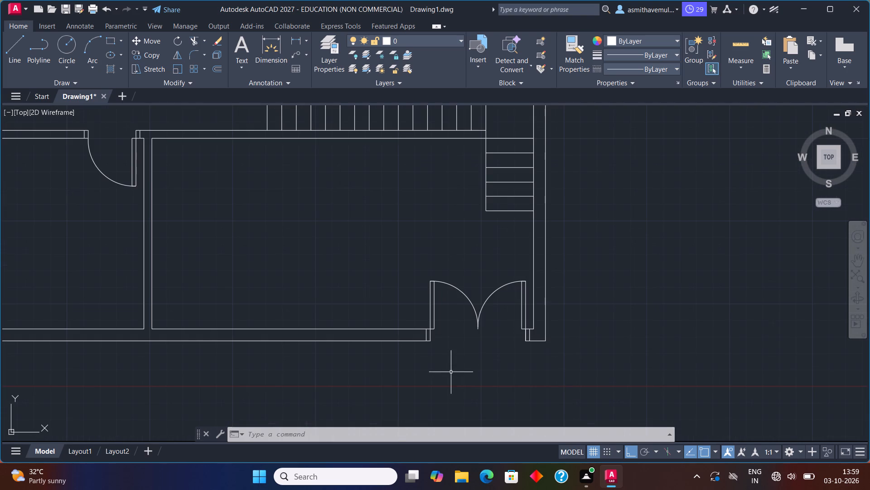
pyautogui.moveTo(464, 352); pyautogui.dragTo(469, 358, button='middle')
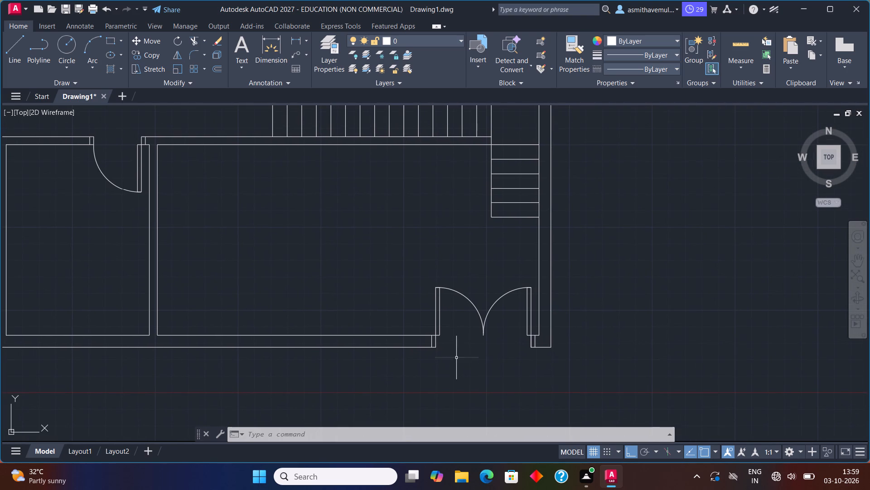
# Extend the upper flight's west end line to the wall's south face and the southeast room's west wall line to the wall's north face.
pyautogui.moveTo(435, 321); pyautogui.dragTo(504, 365, button='middle')
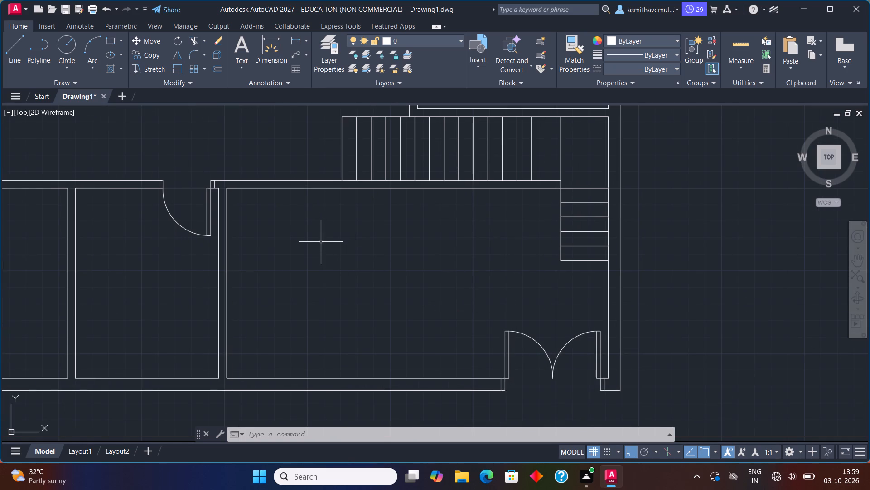
pyautogui.write('ECY')
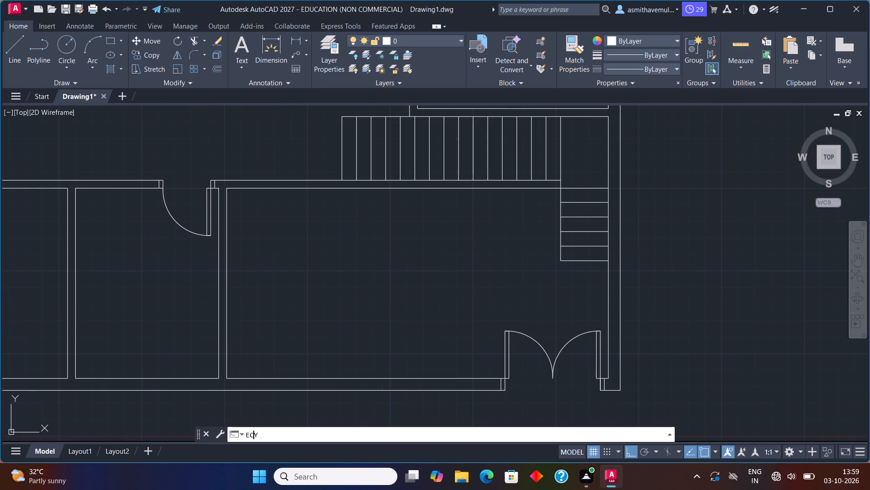
pyautogui.press('BackSpace')
pyautogui.write('TEND')
pyautogui.press('Return')
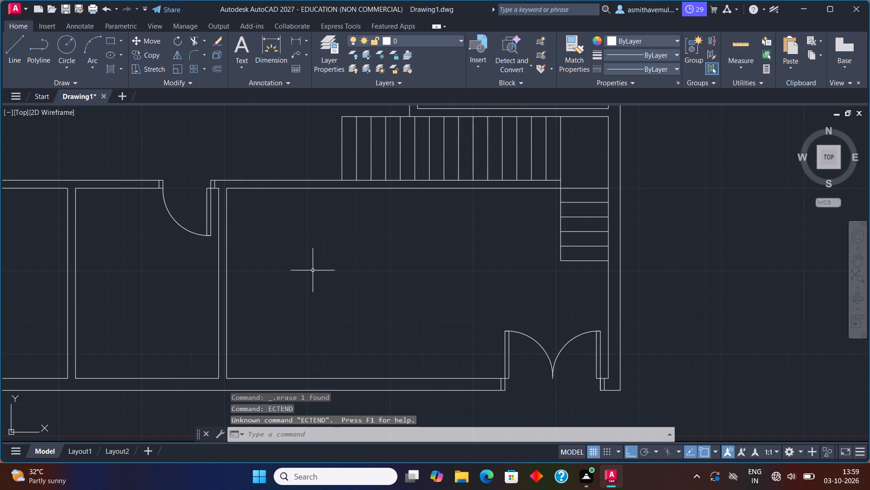
pyautogui.press('Escape')
pyautogui.write('EXTEND')
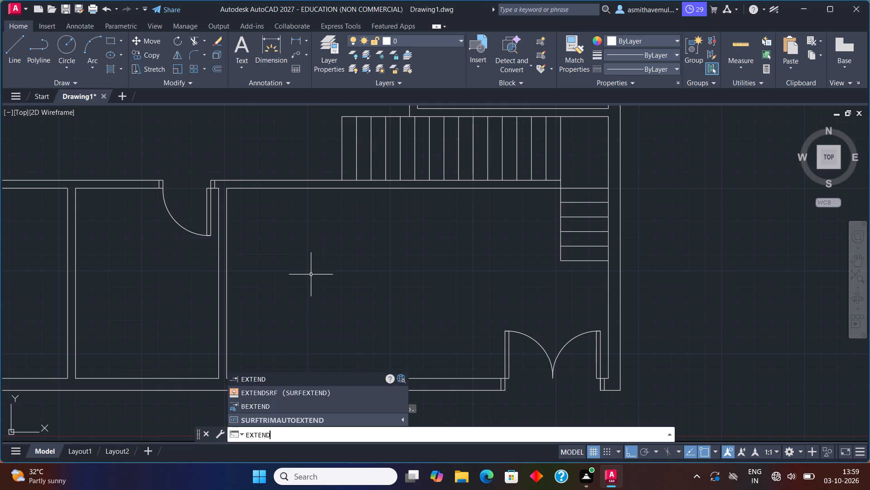
pyautogui.press('Return')
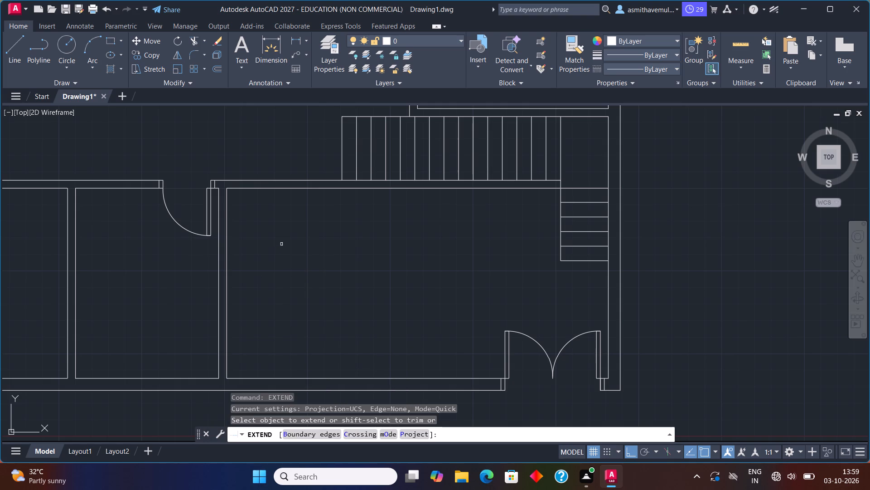
pyautogui.moveTo(281, 245); pyautogui.dragTo(293, 278, button='middle')
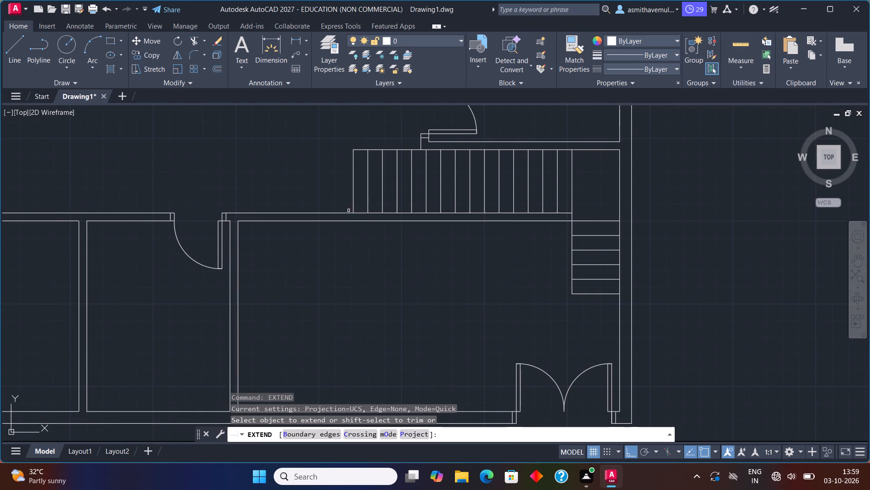
pyautogui.click(353, 207)
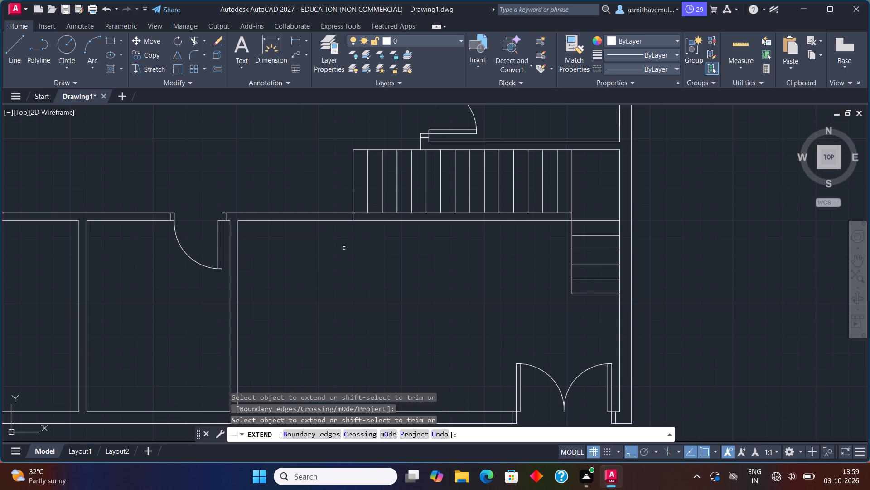
pyautogui.click(239, 231)
pyautogui.press('Escape')
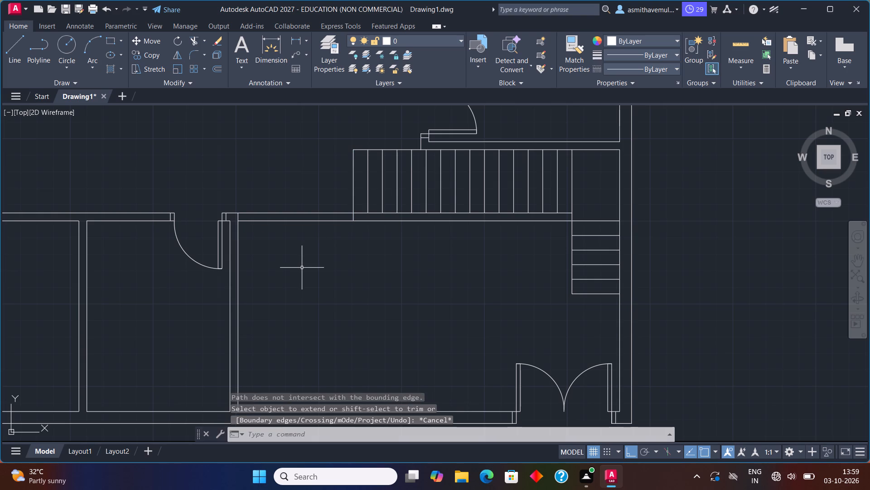
# Trim away both wall lines between the southeast room's west wall and the west end of the stairs.
pyautogui.write('TRIM')
pyautogui.press('Return')
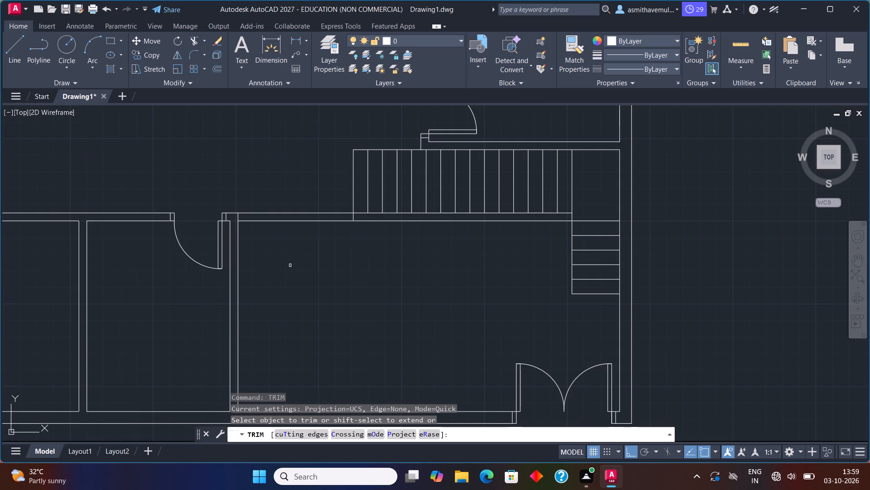
pyautogui.click(309, 223)
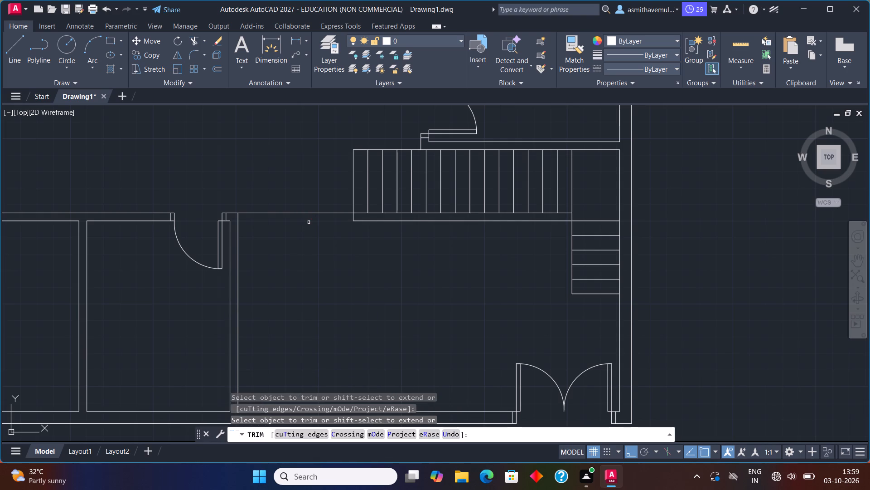
pyautogui.click(310, 213)
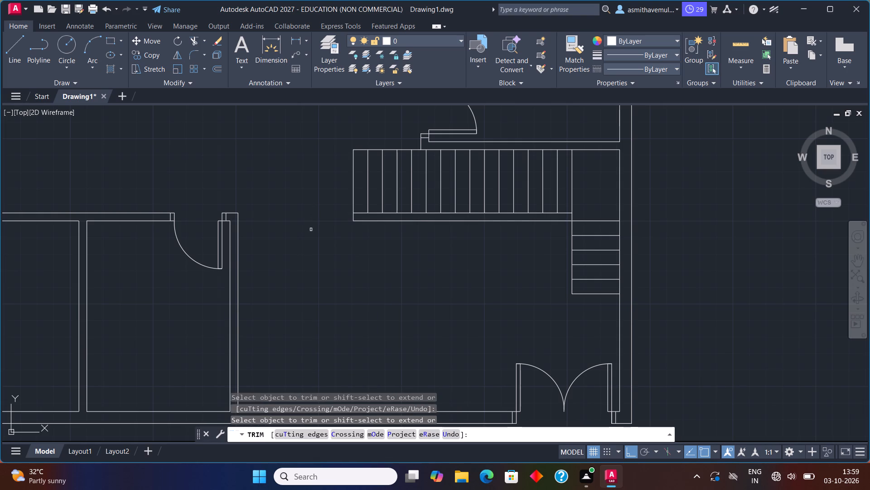
pyautogui.press('Escape')
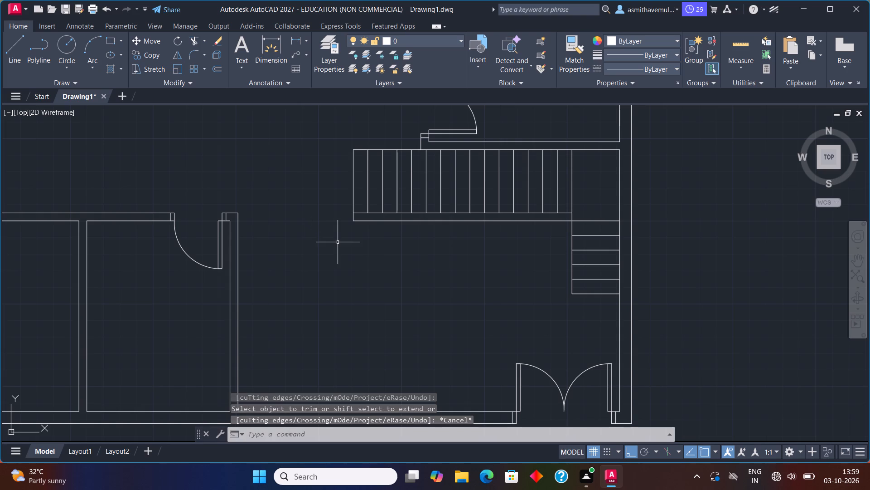
# Offset the upper flight's south edge 3" southward and the lower flight's west edge 3" westward.
pyautogui.press('o')
pyautogui.press('Return')
pyautogui.press('3')
pyautogui.hotkey('shift', '"')
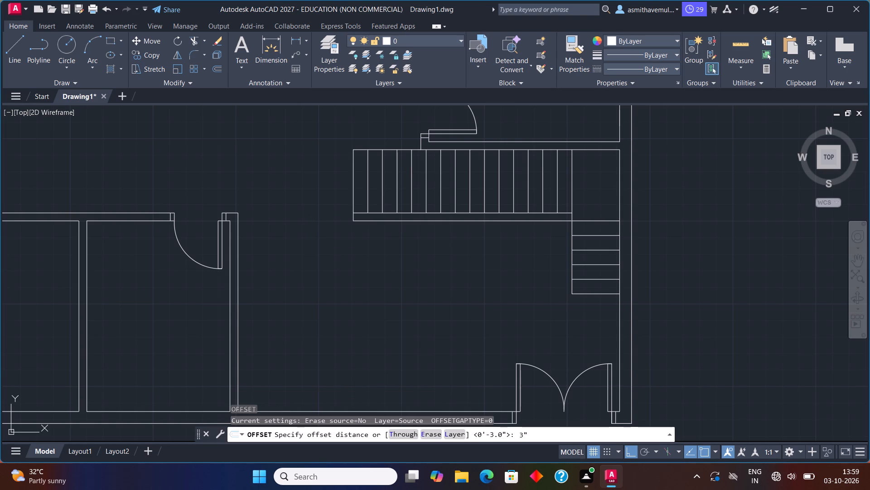
pyautogui.press('Return')
pyautogui.scroll(1, 403, 230)
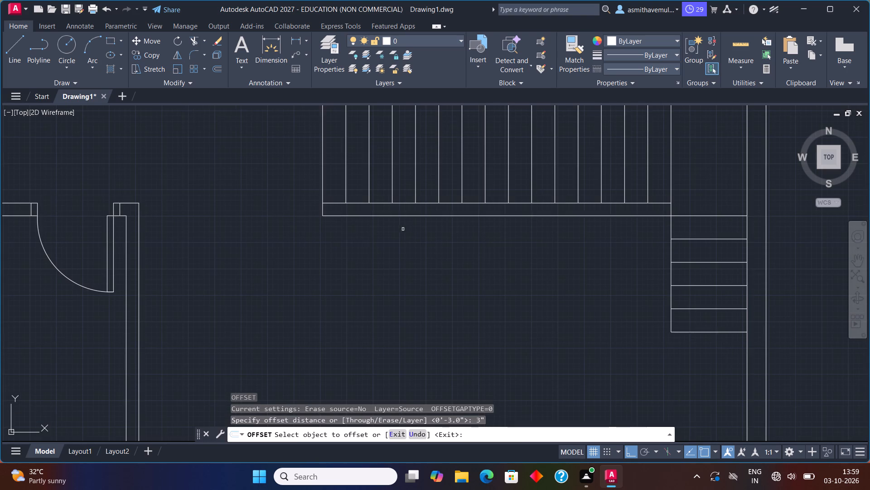
pyautogui.click(425, 204)
pyautogui.click(424, 210)
pyautogui.click(671, 276)
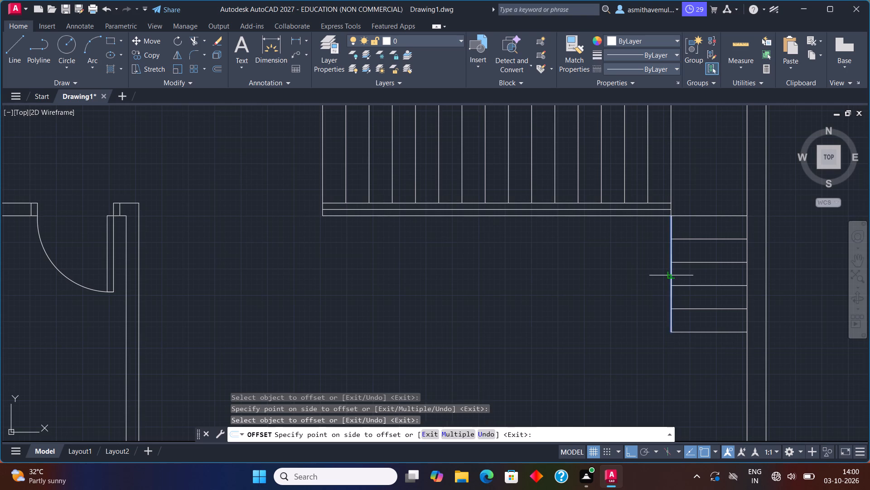
pyautogui.click(662, 278)
pyautogui.press('Escape')
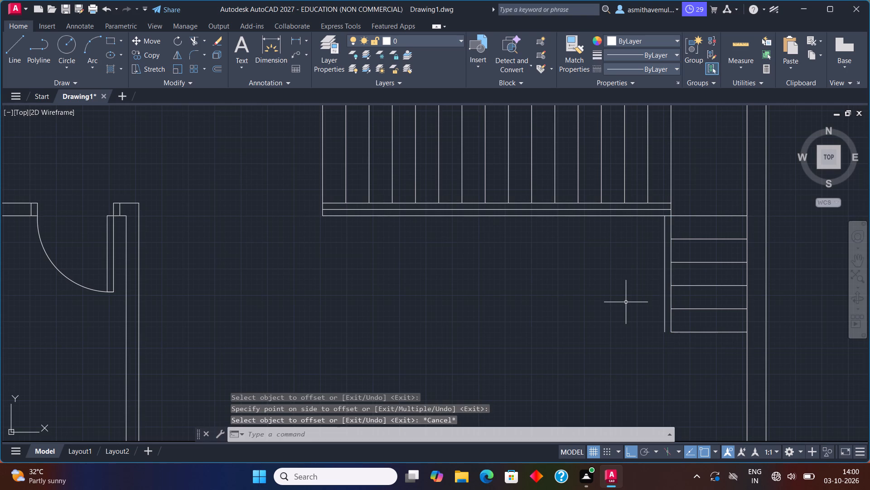
# Trim away the old wall line south of the upper flight, including its west end stub and the short piece beside the lower flight.
pyautogui.write('TRIM')
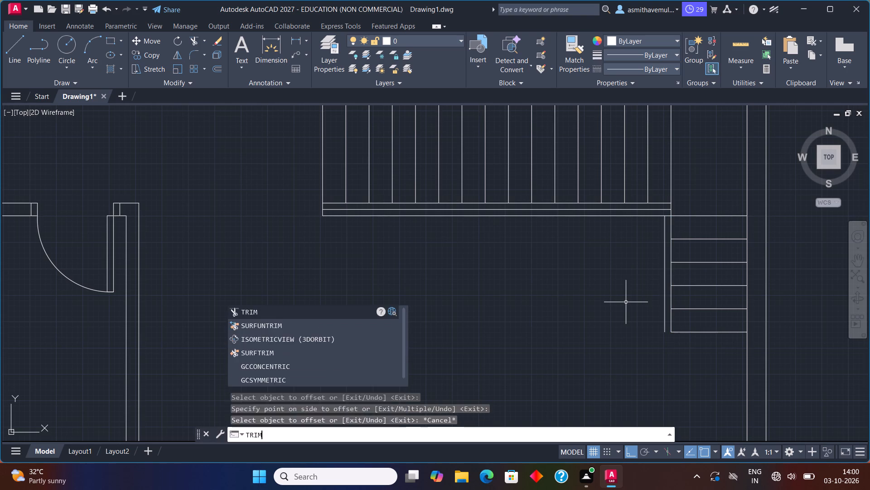
pyautogui.press('Return')
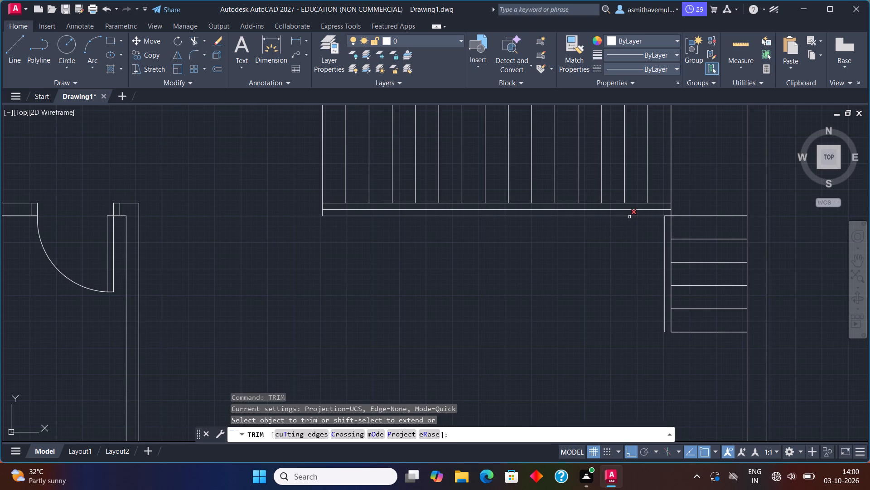
pyautogui.click(629, 217)
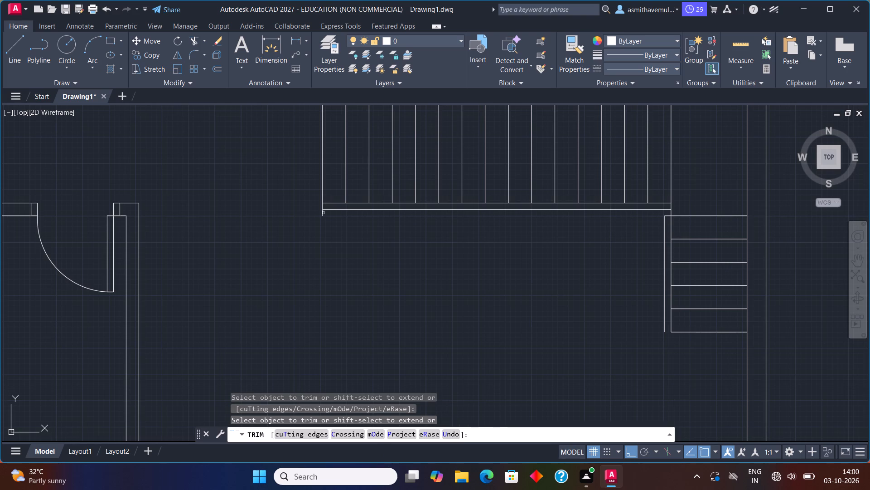
pyautogui.click(321, 213)
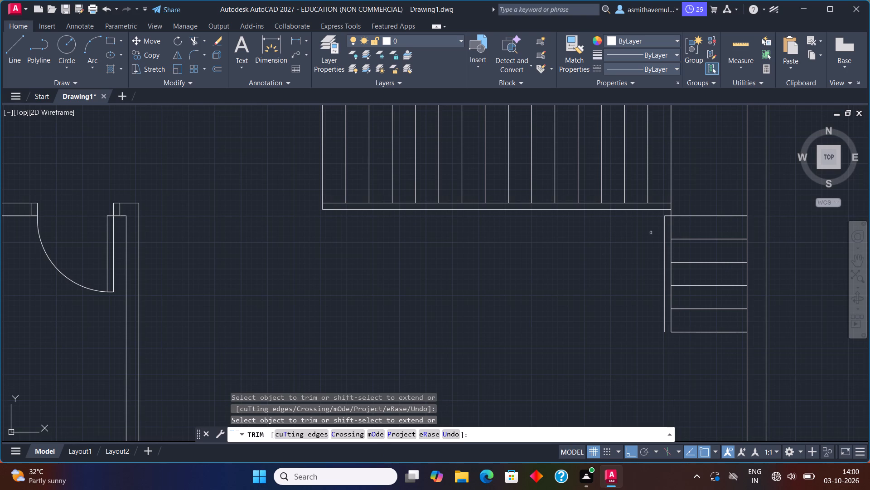
pyautogui.scroll(1, 663, 223)
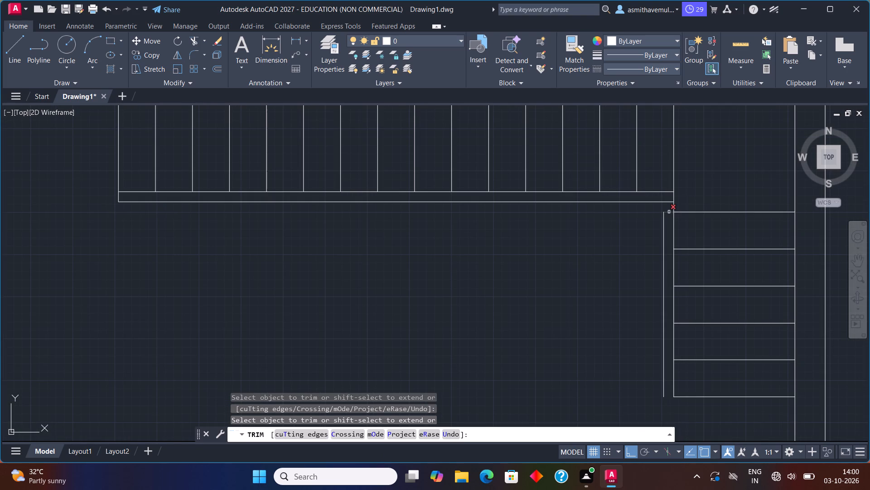
pyautogui.click(669, 212)
pyautogui.press('Escape')
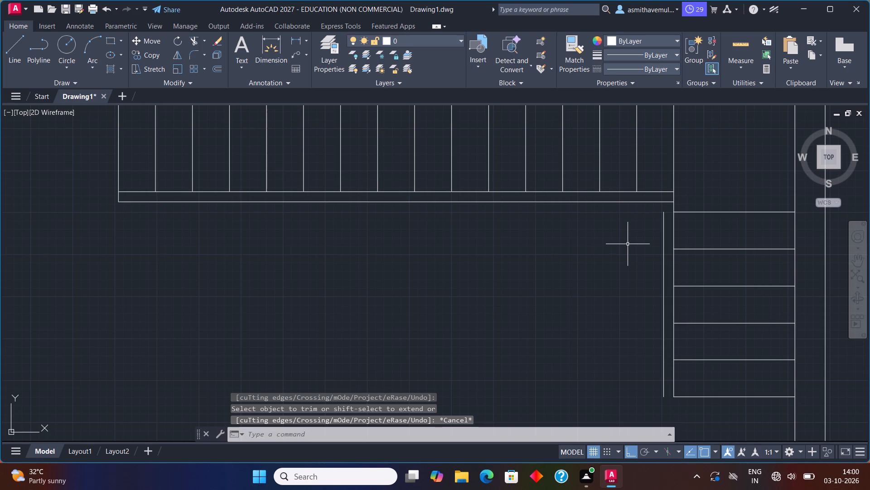
# Extend the lower flight's offset line north to the upper flight's offset line.
pyautogui.write('EXTEN')
pyautogui.press('d')
pyautogui.press('Return')
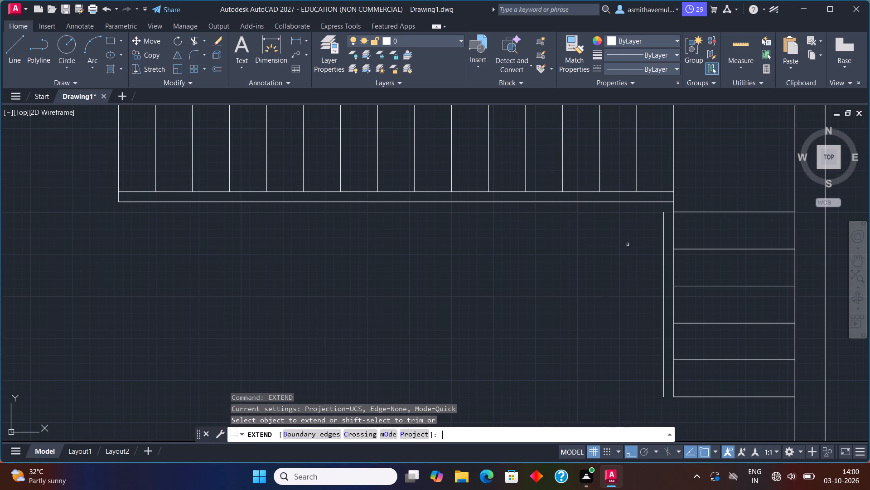
pyautogui.click(665, 238)
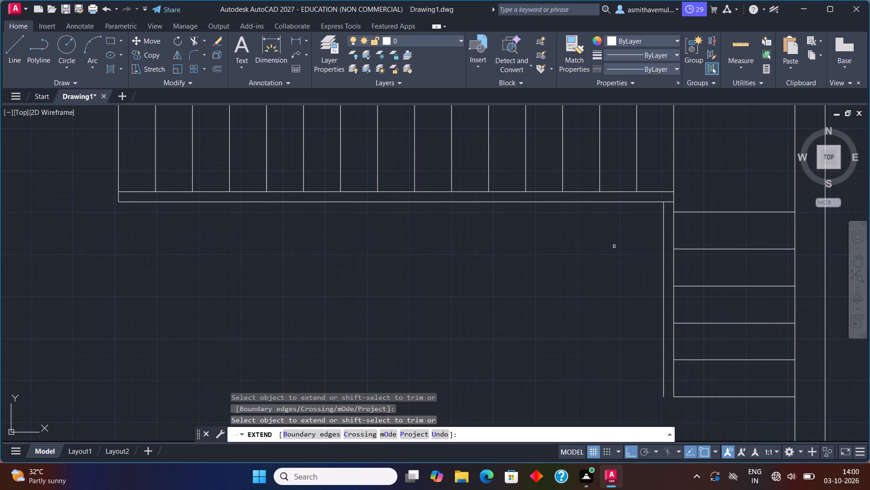
pyautogui.press('Escape')
# Trim the upper flight's offset line where it overruns the inner corner with the lower flight's offset line.
pyautogui.write('TRIM')
pyautogui.press('Return')
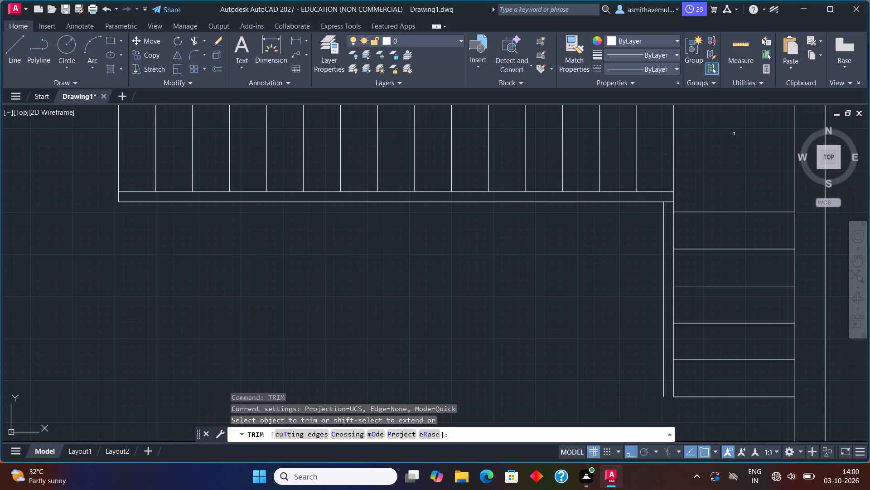
pyautogui.scroll(1, 704, 200)
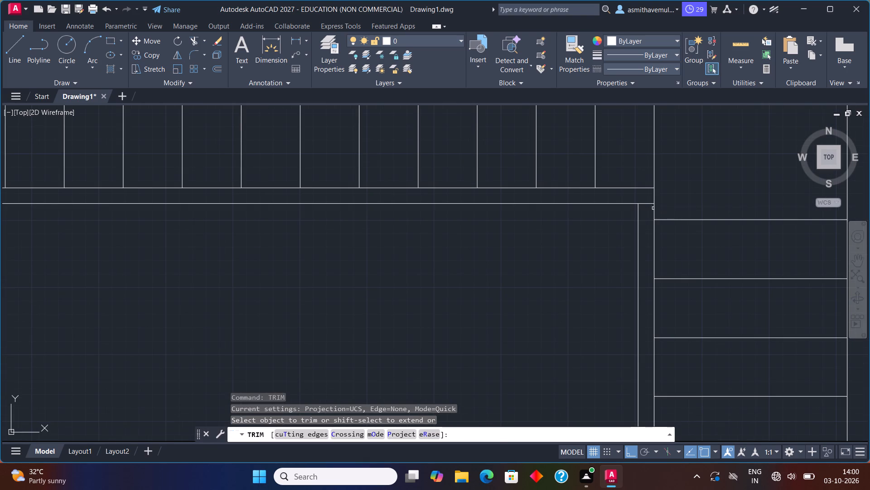
pyautogui.click(648, 206)
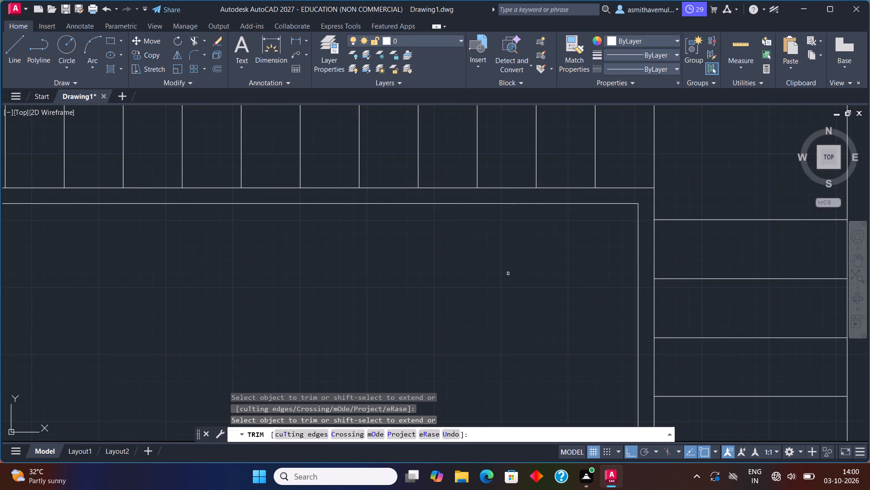
pyautogui.press('Escape')
# Select the upper flight's fifth vertical line from the west and load the ISO dash linetype ACAD_ISO02W100 from acad.lin.
pyautogui.scroll(-3, 520, 282)
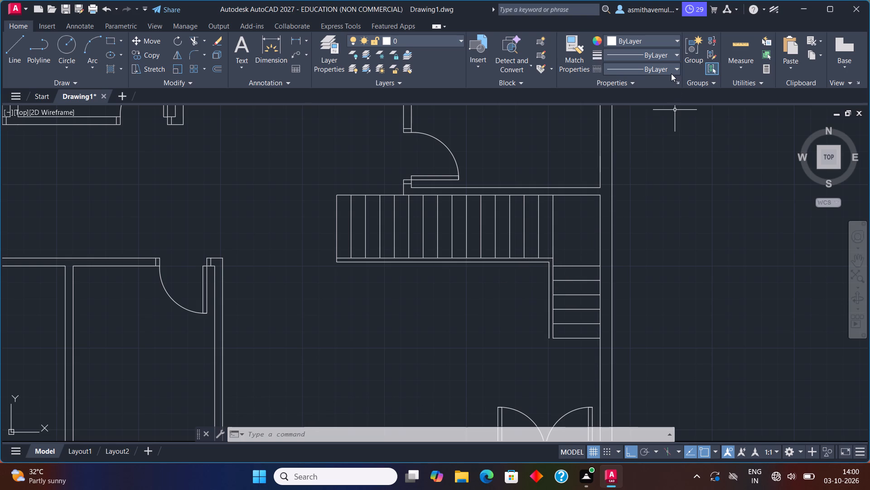
pyautogui.click(394, 232)
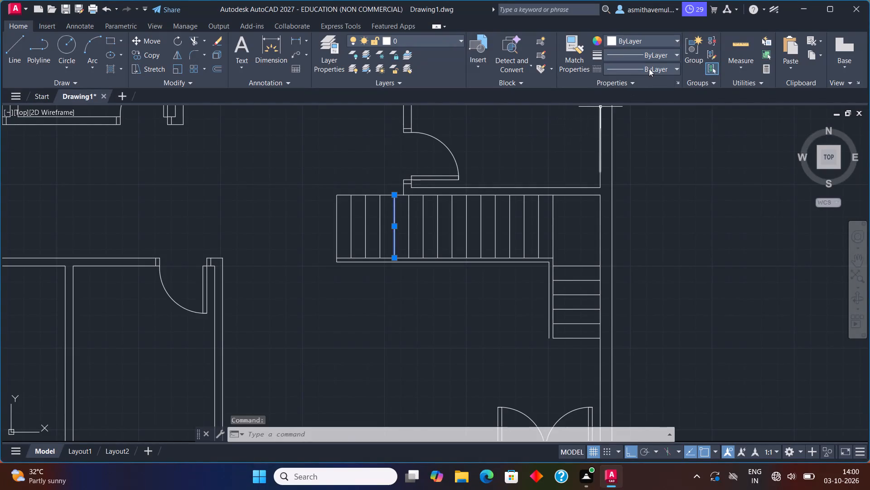
pyautogui.click(649, 66)
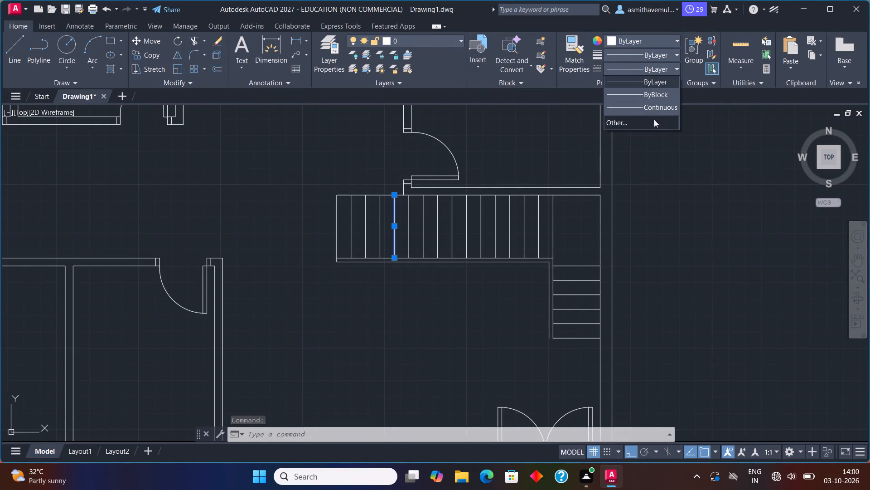
pyautogui.click(654, 119)
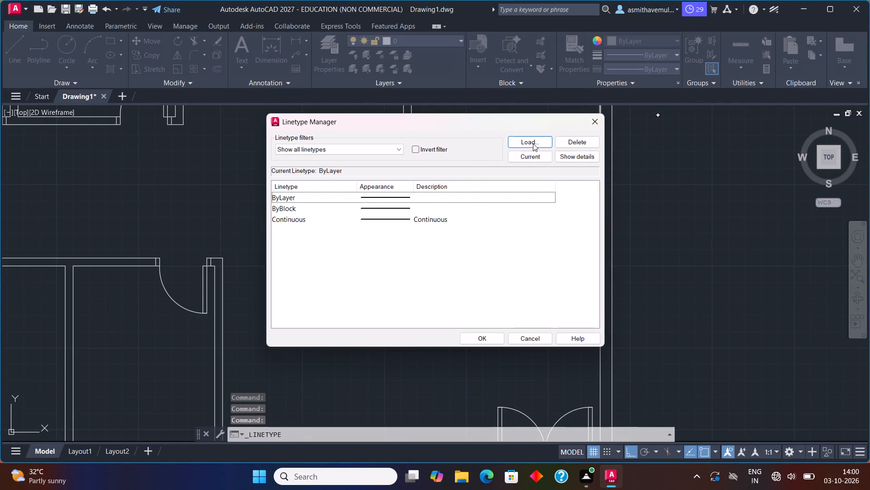
pyautogui.click(532, 145)
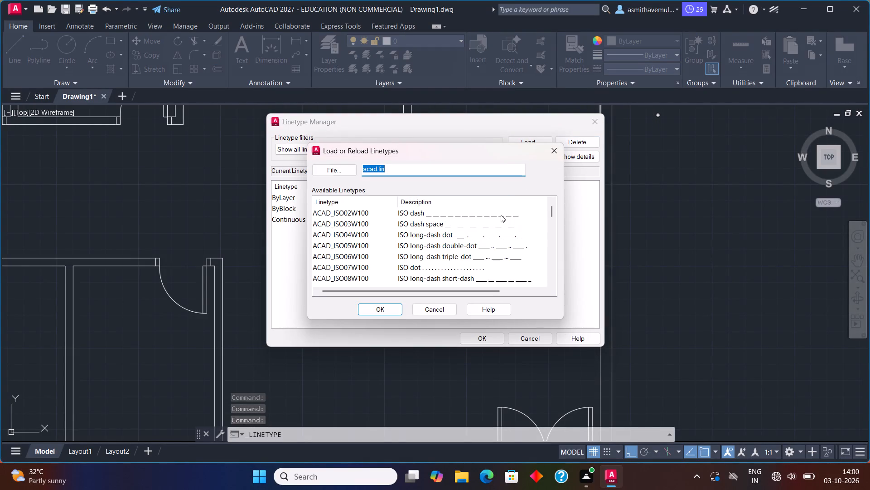
pyautogui.click(501, 215)
pyautogui.click(365, 313)
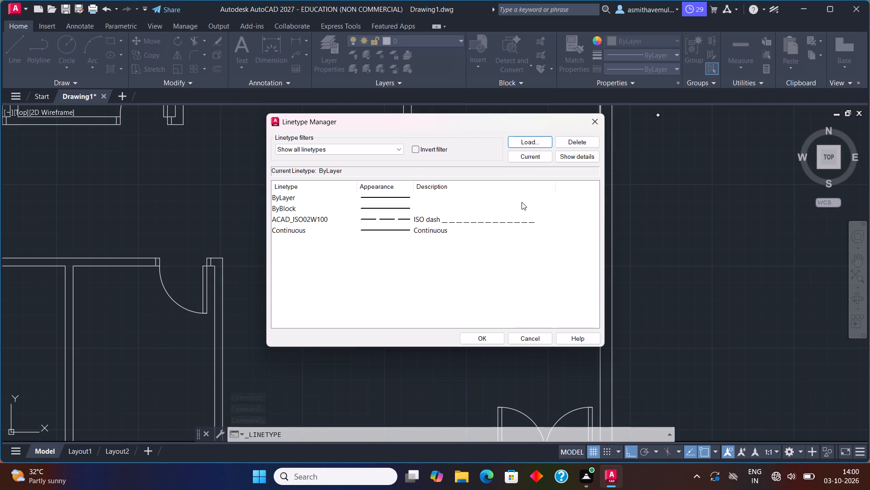
pyautogui.click(486, 220)
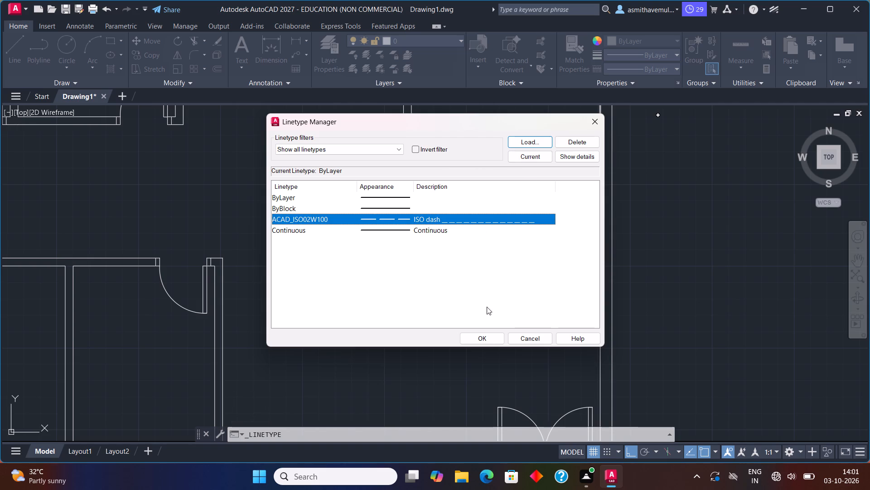
pyautogui.click(488, 338)
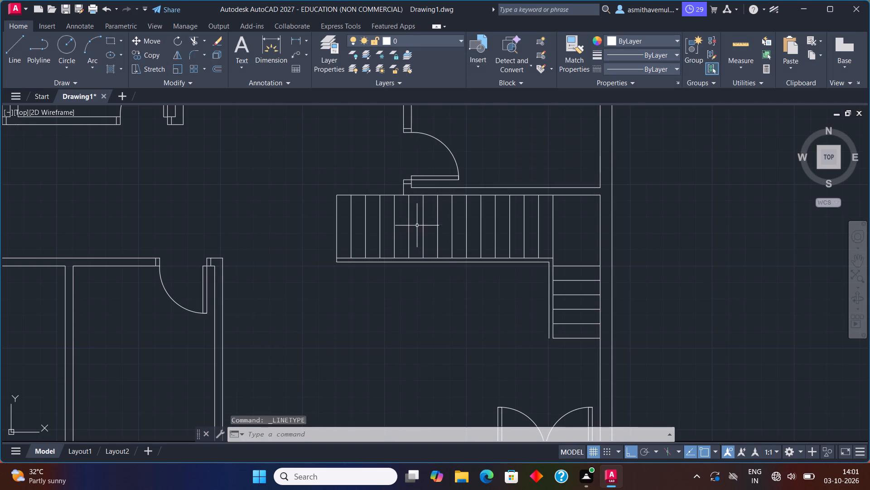
# Apply the ACAD_ISO02W100 dashed linetype to the upper flight's second to fifth vertical lines from the west.
pyautogui.click(396, 232)
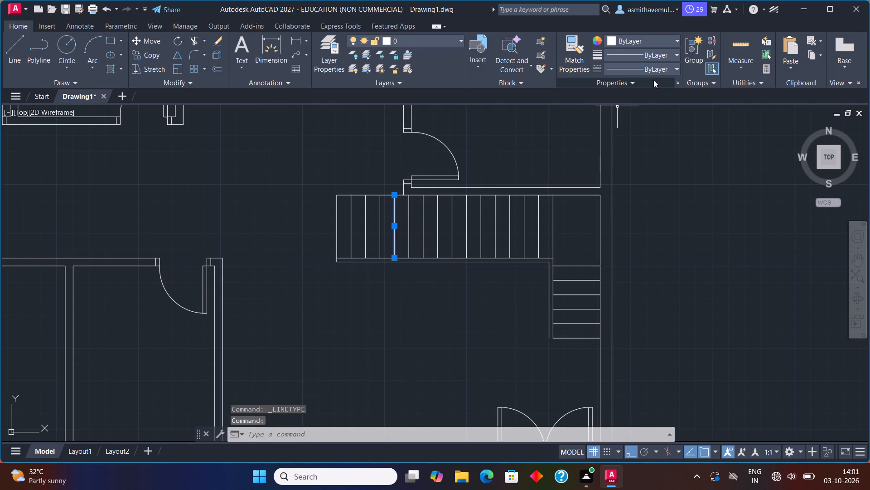
pyautogui.click(658, 69)
pyautogui.click(655, 103)
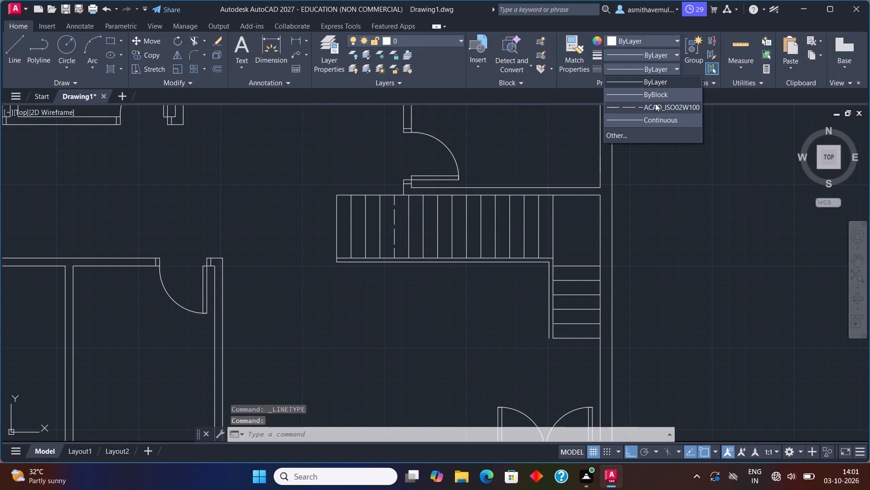
pyautogui.click(381, 237)
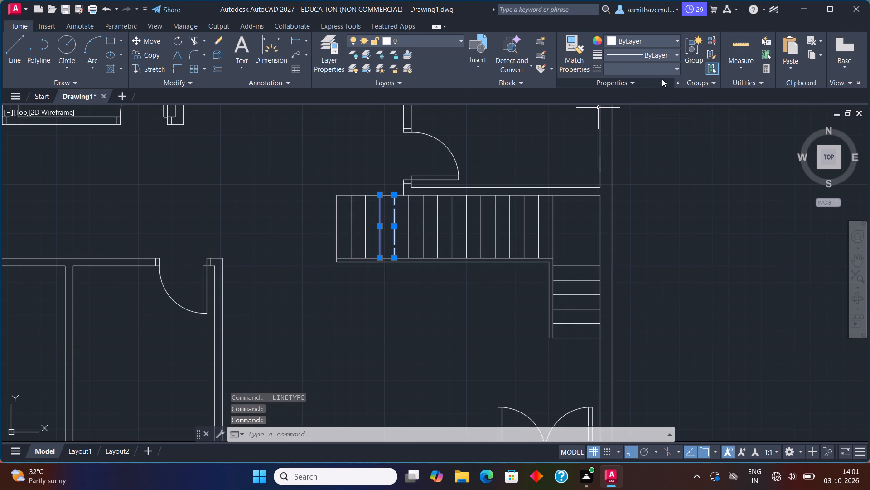
pyautogui.click(662, 70)
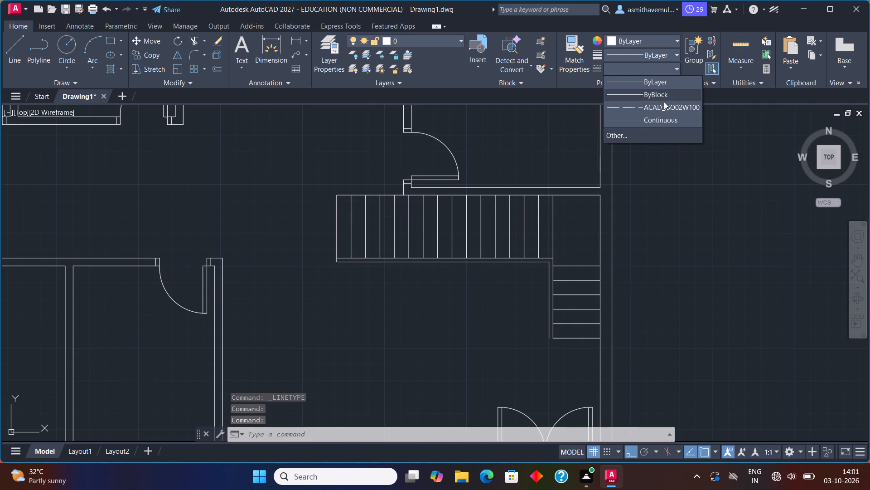
pyautogui.click(666, 104)
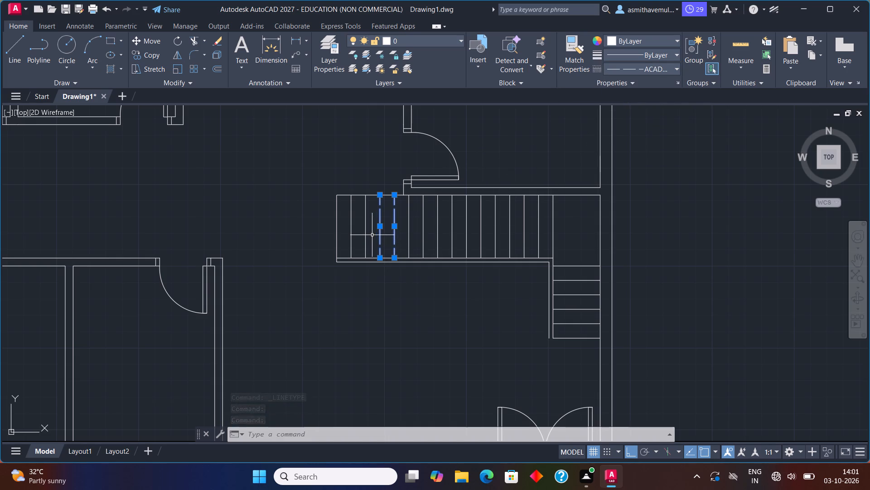
pyautogui.click(366, 230)
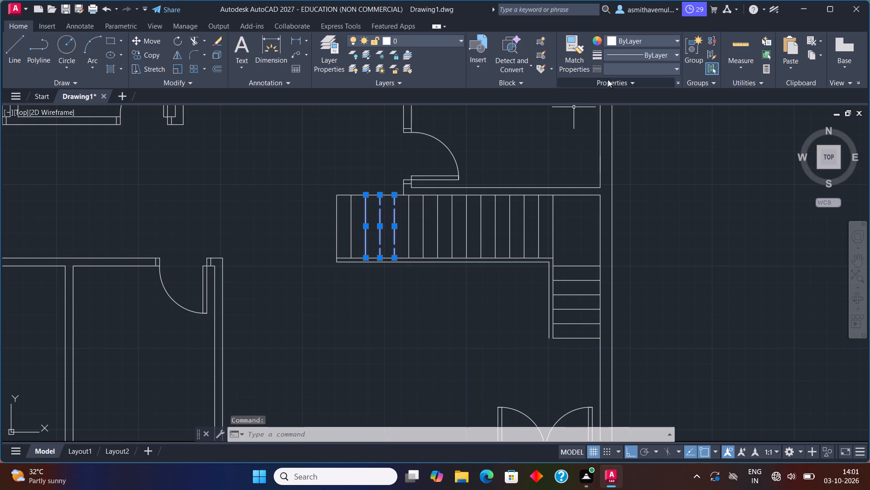
pyautogui.click(653, 65)
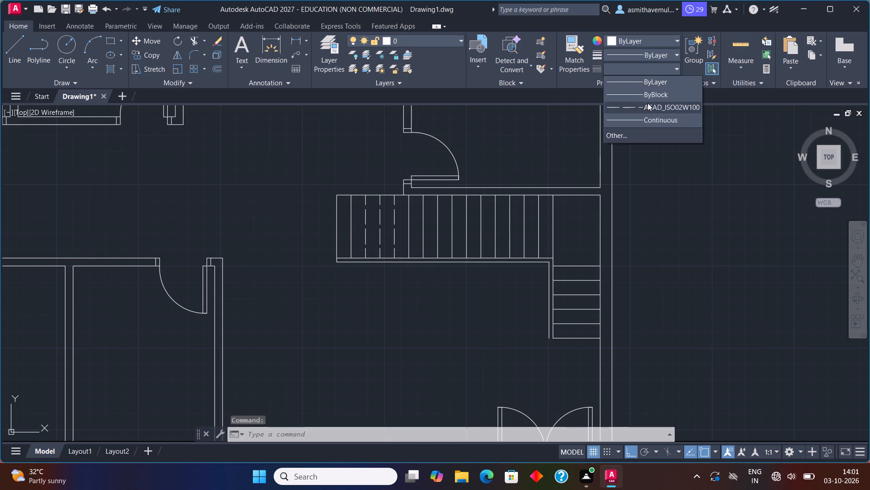
pyautogui.click(648, 103)
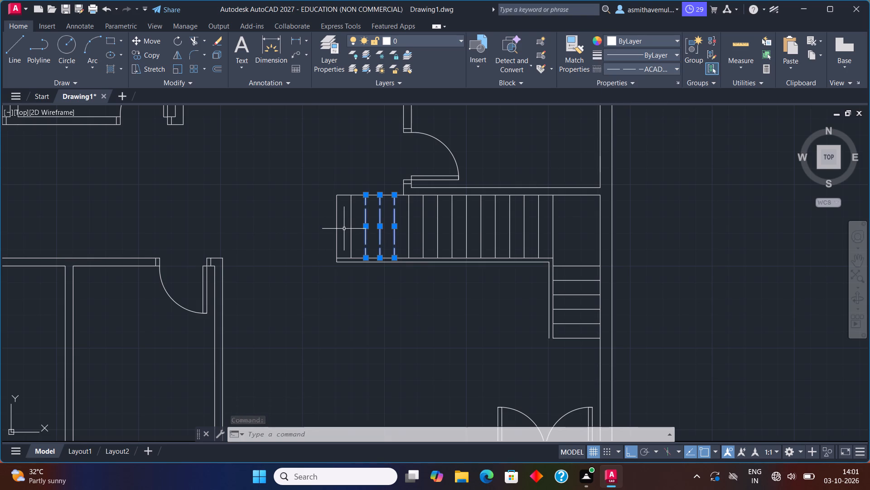
pyautogui.click(350, 229)
pyautogui.click(666, 67)
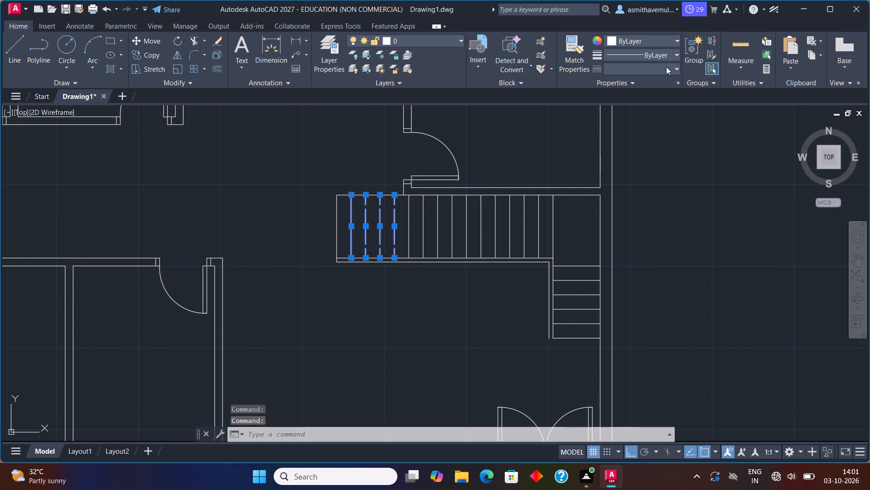
pyautogui.click(668, 108)
pyautogui.press('Escape')
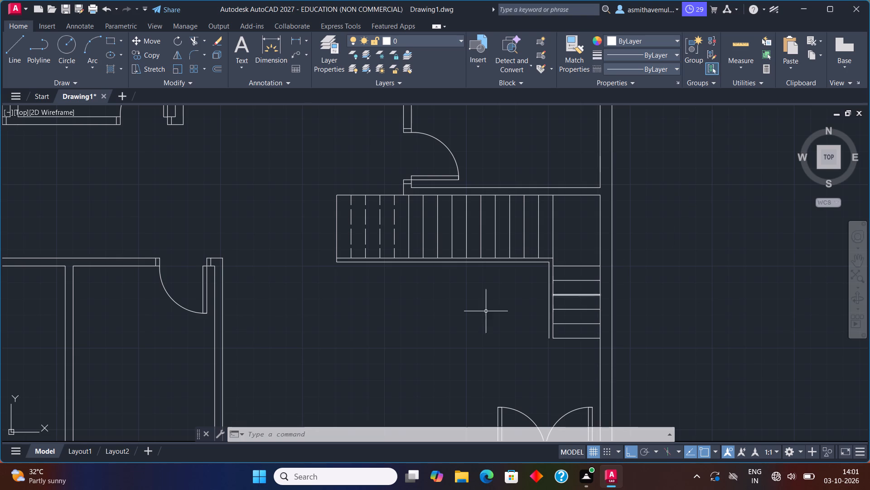
# With the linetype set to ByLayer, draw a horizontal line from the wall's inner corner beside the door east to just past the stairs' west end.
pyautogui.moveTo(443, 321); pyautogui.dragTo(460, 311, button='middle')
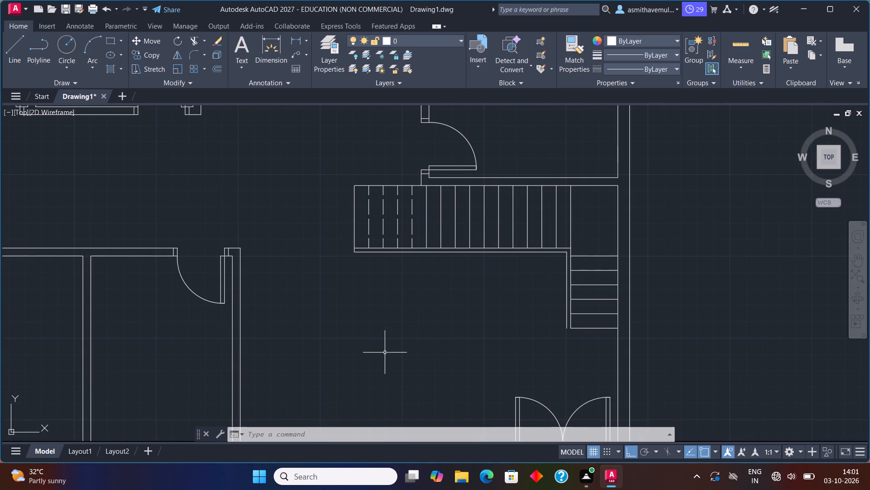
pyautogui.moveTo(380, 355); pyautogui.dragTo(416, 363, button='middle')
pyautogui.moveTo(360, 341); pyautogui.dragTo(370, 279, button='middle')
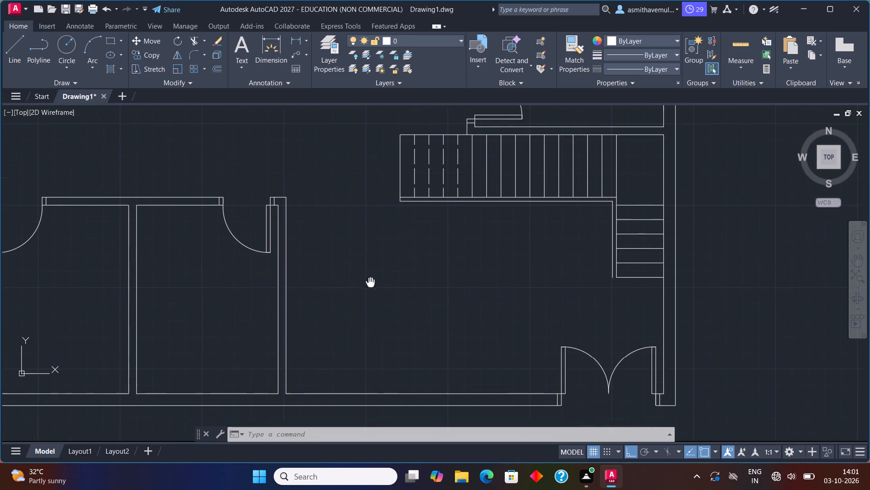
pyautogui.moveTo(370, 279); pyautogui.dragTo(370, 276, button='middle')
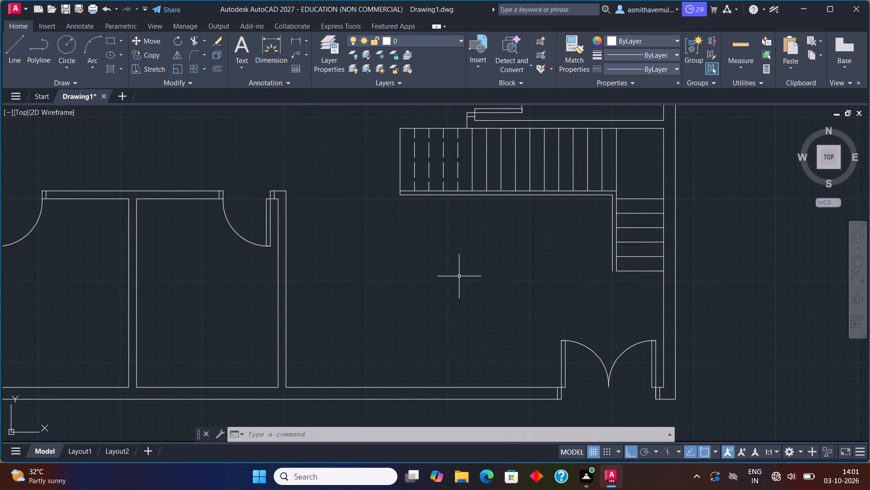
pyautogui.scroll(1, 285, 214)
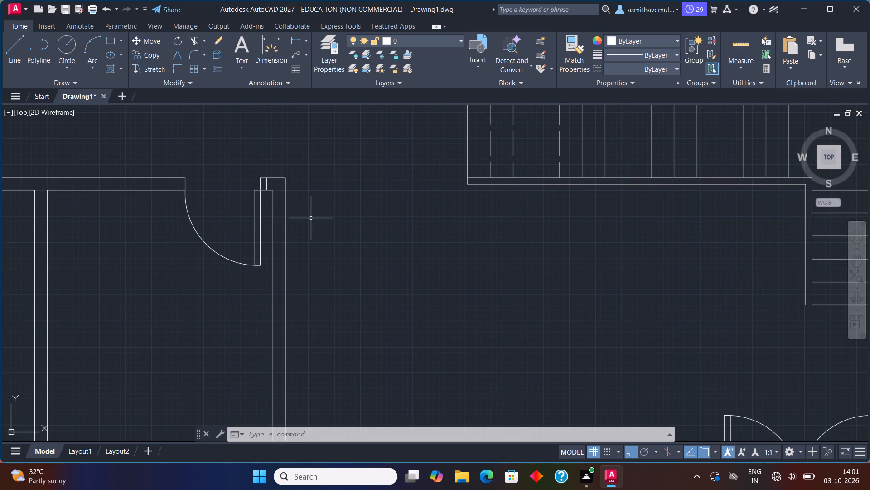
pyautogui.press('l')
pyautogui.press('Return')
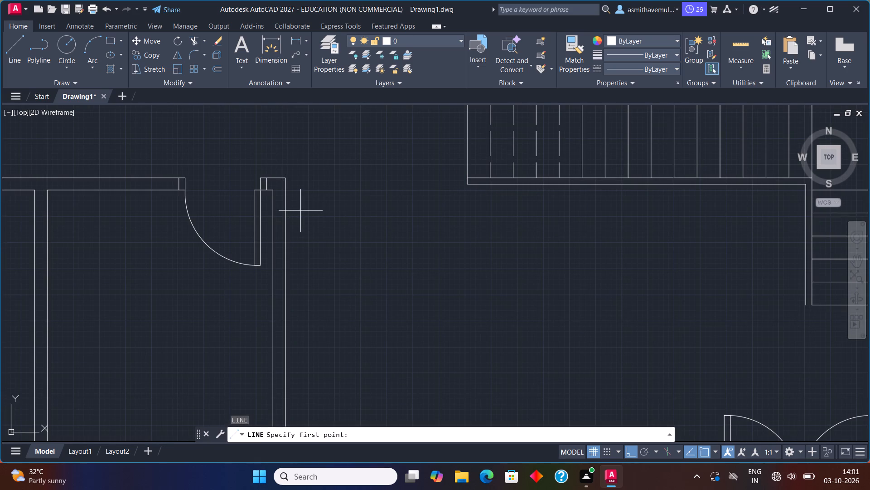
pyautogui.click(624, 64)
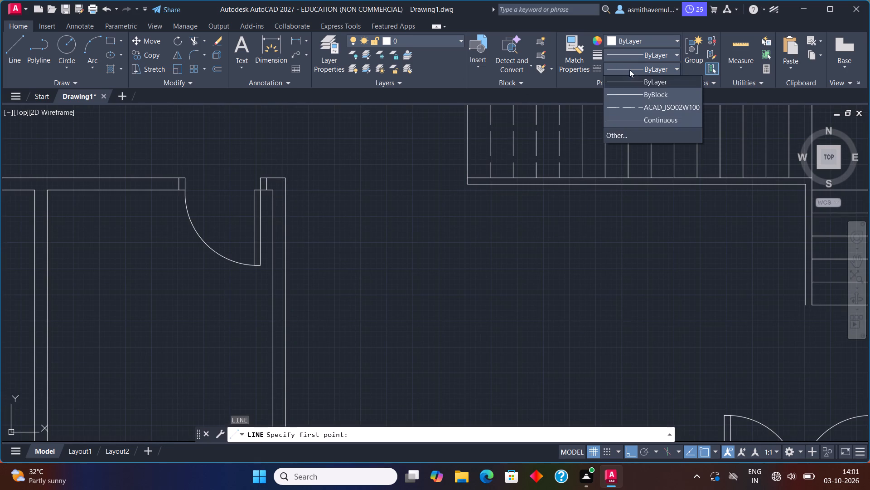
pyautogui.click(648, 82)
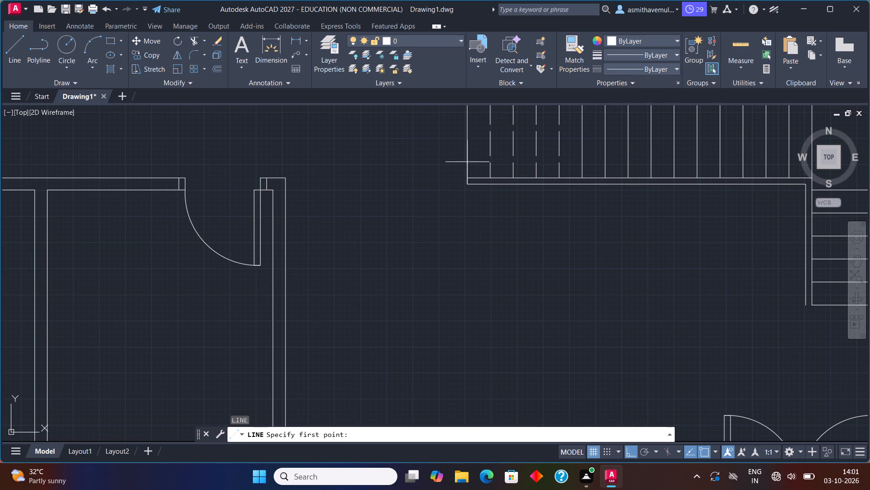
pyautogui.click(276, 192)
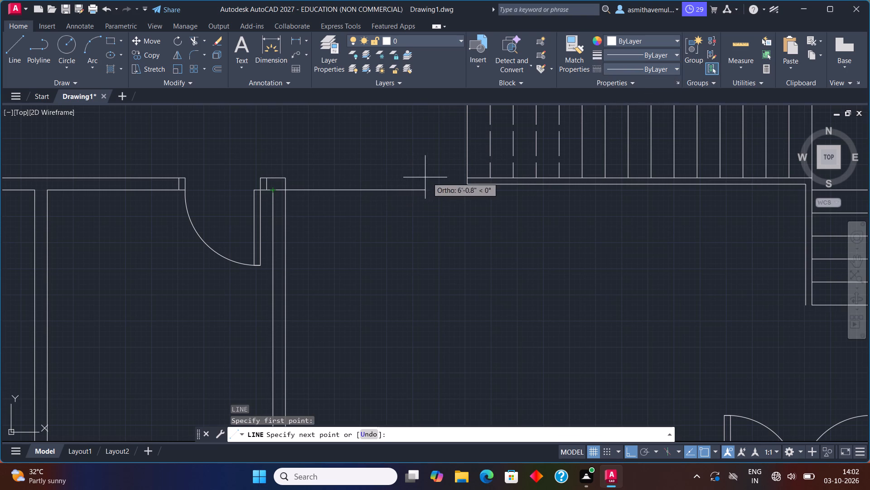
pyautogui.click(474, 195)
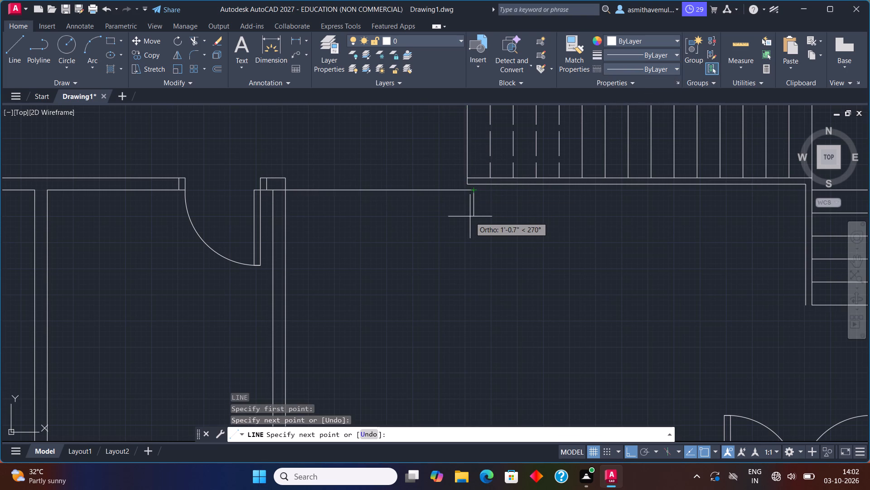
pyautogui.press('Escape')
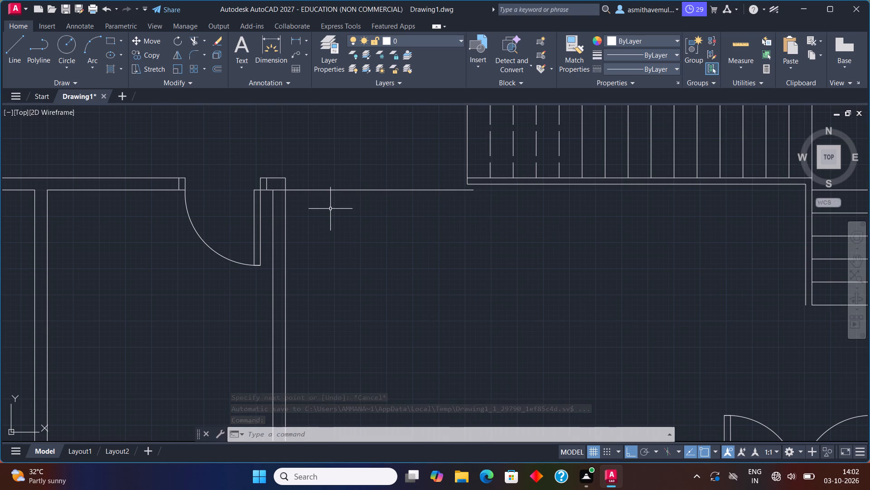
# Draw a second horizontal line from the same wall's outer northeast corner east, stopping short of the stairs' west end.
pyautogui.press('l')
pyautogui.press('Return')
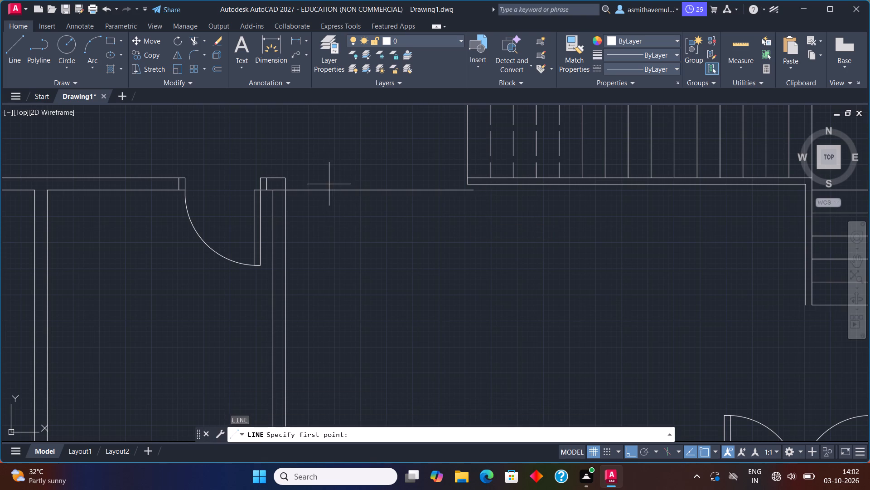
pyautogui.click(285, 176)
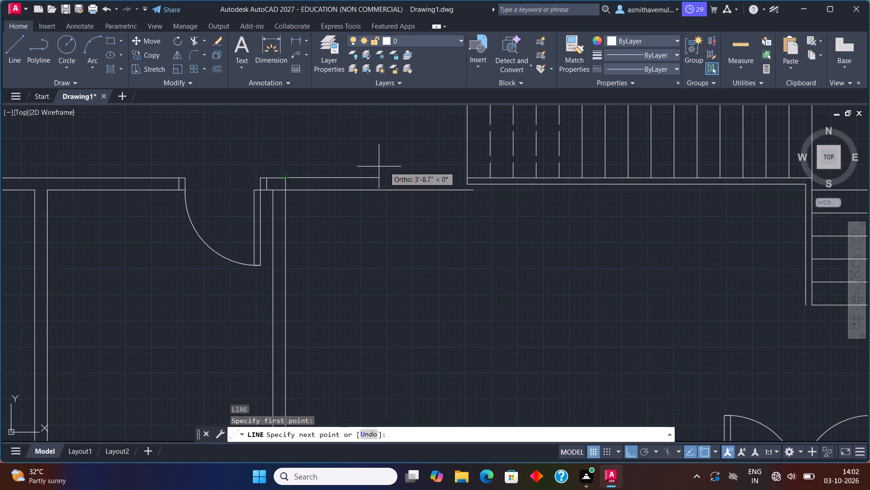
pyautogui.click(435, 167)
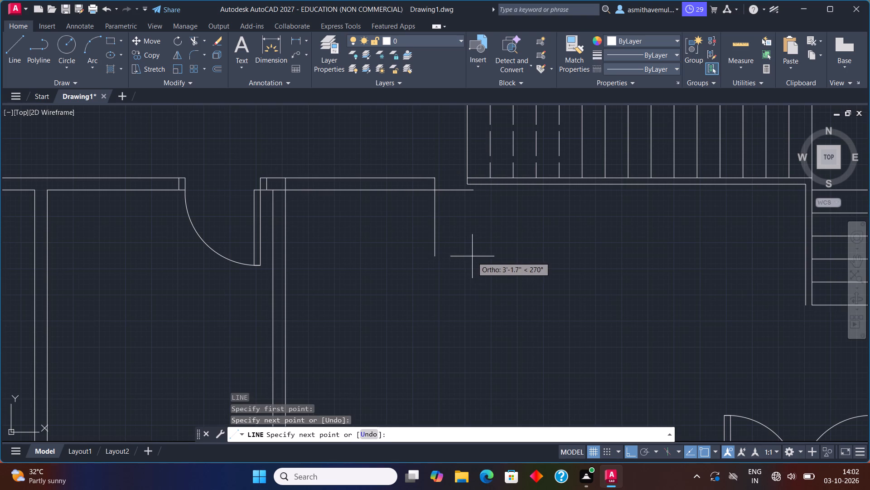
pyautogui.press('Escape')
# Draw a vertical line between the two new horizontal lines, starting 3" east of the wall's east face with a FROM offset of @3",0.
pyautogui.scroll(2, 323, 191)
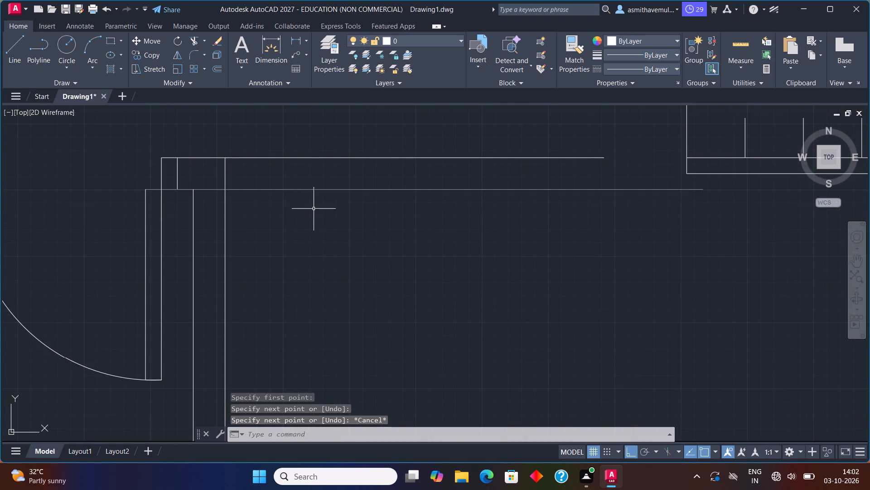
pyautogui.scroll(2, 314, 205)
pyautogui.scroll(-2, 302, 166)
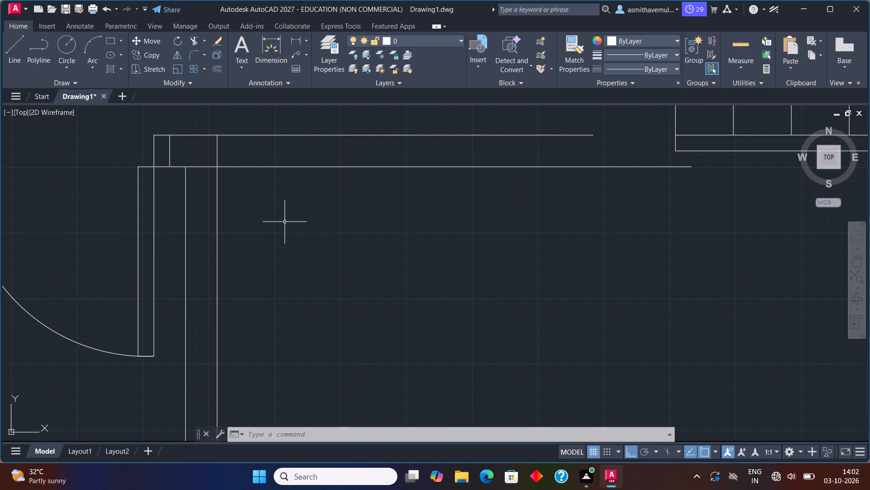
pyautogui.press('l')
pyautogui.press('Return')
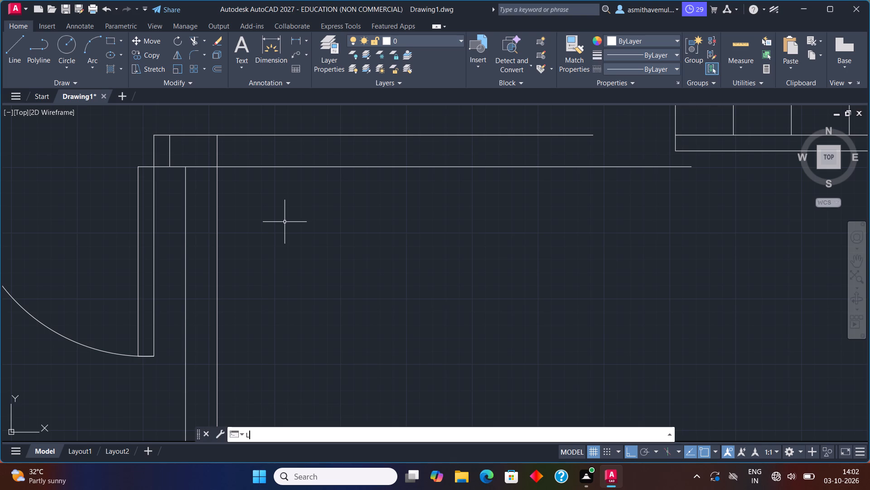
pyautogui.write('FROM')
pyautogui.press('Return')
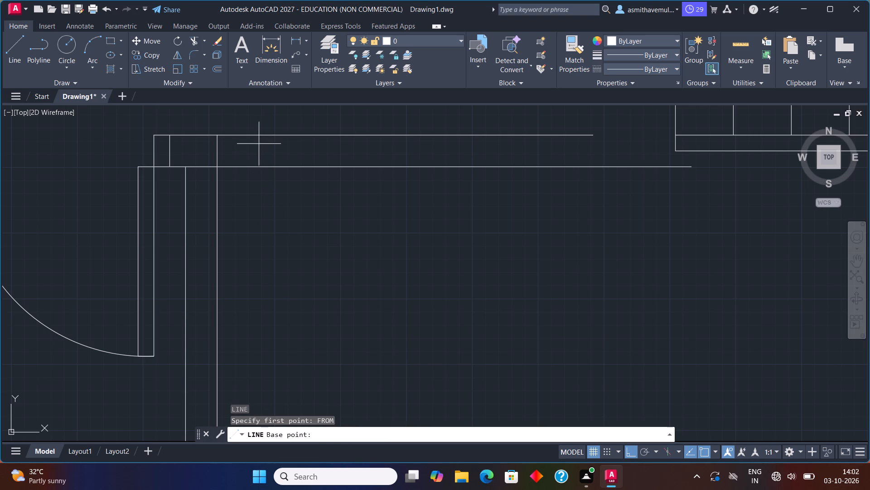
pyautogui.click(217, 166)
pyautogui.write('@3')
pyautogui.write('",0')
pyautogui.press('Return')
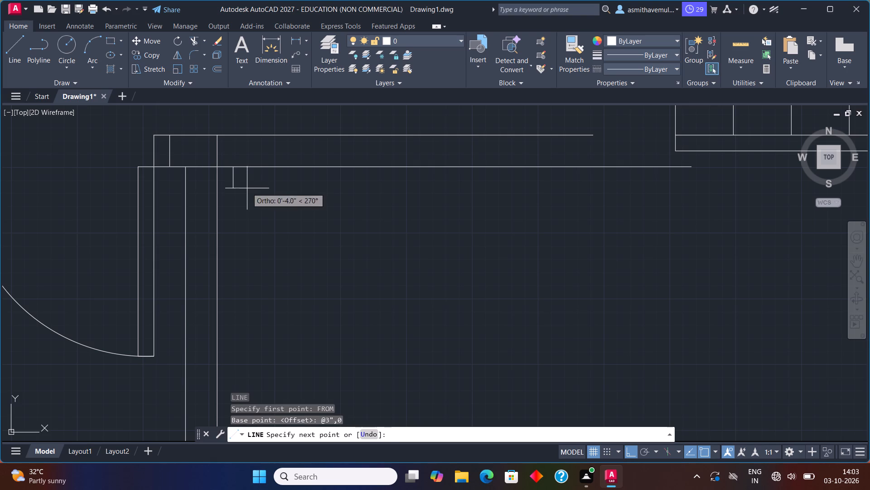
pyautogui.click(233, 132)
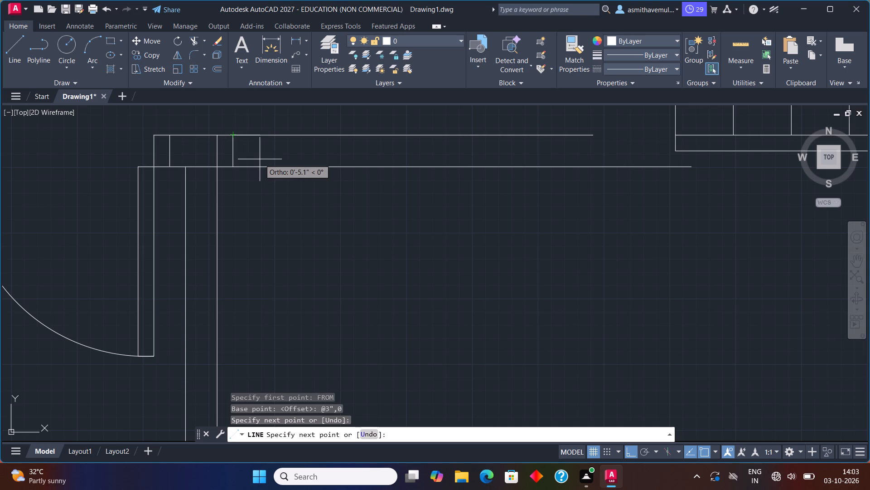
pyautogui.press('Escape')
# Trim the two horizontal lines east of the 3" return and the wall segments crossing the junction beside the door.
pyautogui.moveTo(262, 181); pyautogui.dragTo(282, 190, button='middle')
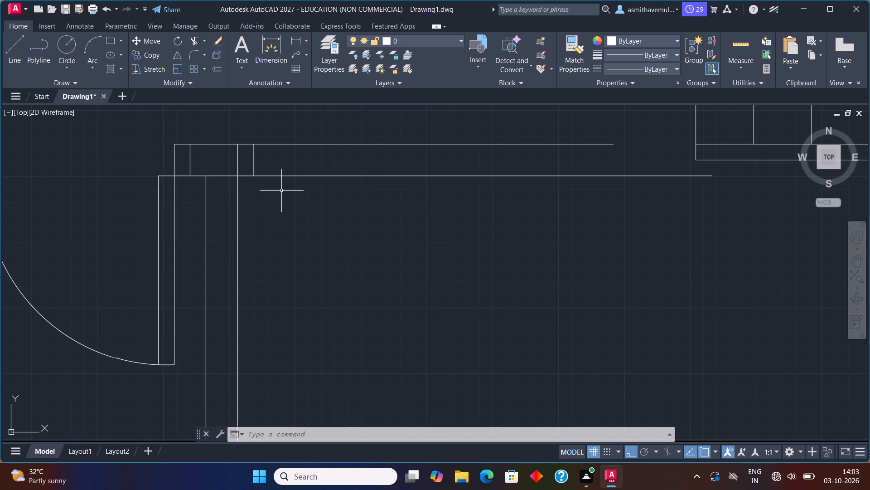
pyautogui.write('TRIM')
pyautogui.press('Return')
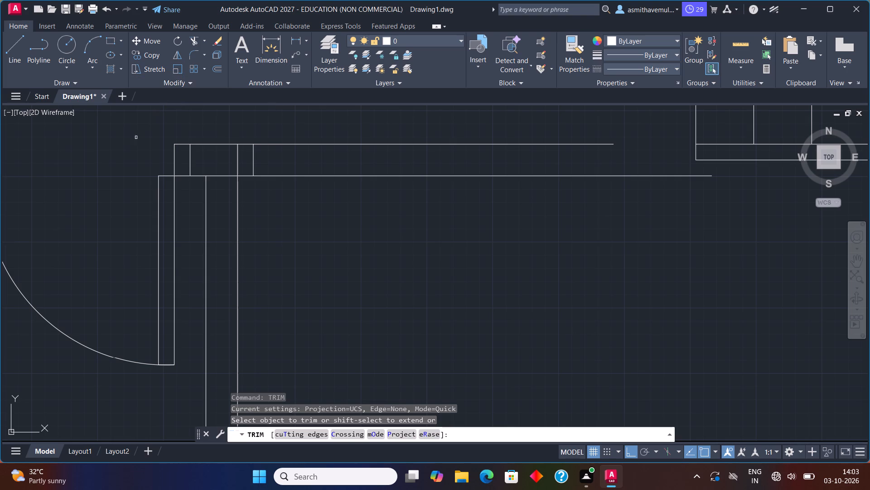
pyautogui.click(216, 176)
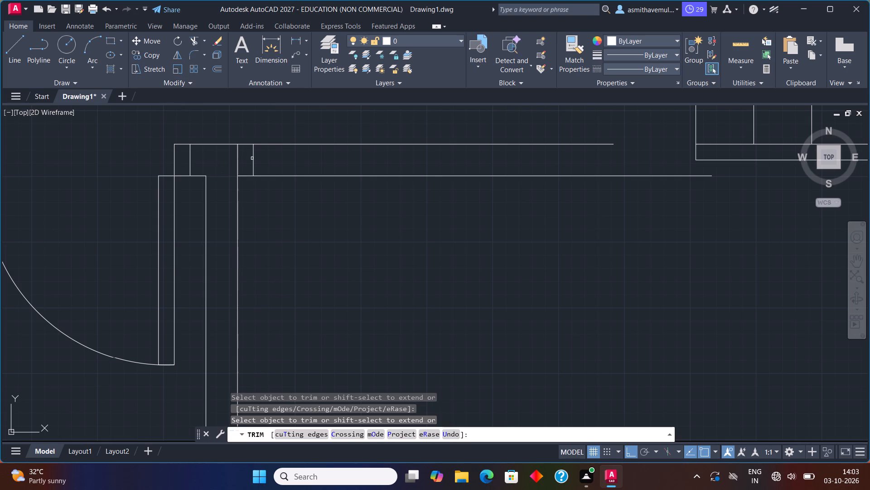
pyautogui.click(237, 158)
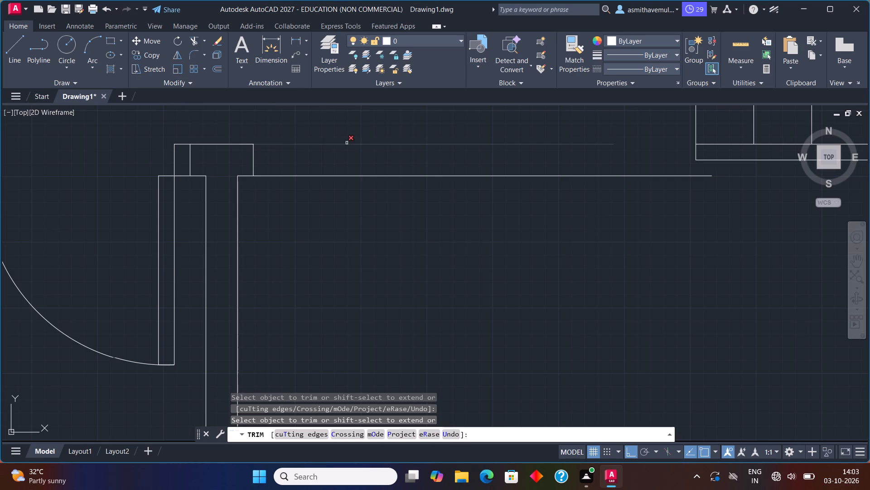
pyautogui.click(348, 142)
pyautogui.click(351, 177)
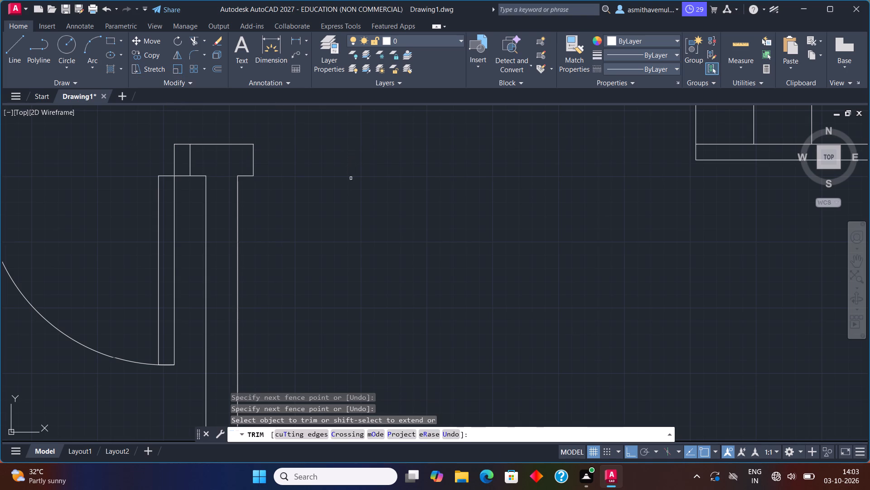
pyautogui.press('Escape')
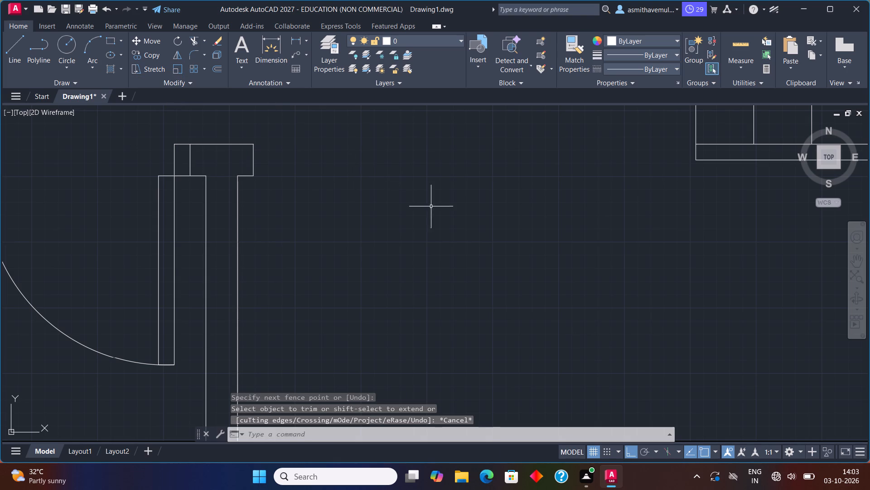
# With the current linetype set to ACAD_ISO02W100, draw a vertical line from the upper flight's southwest corner to the south wall's inner face.
pyautogui.click(623, 70)
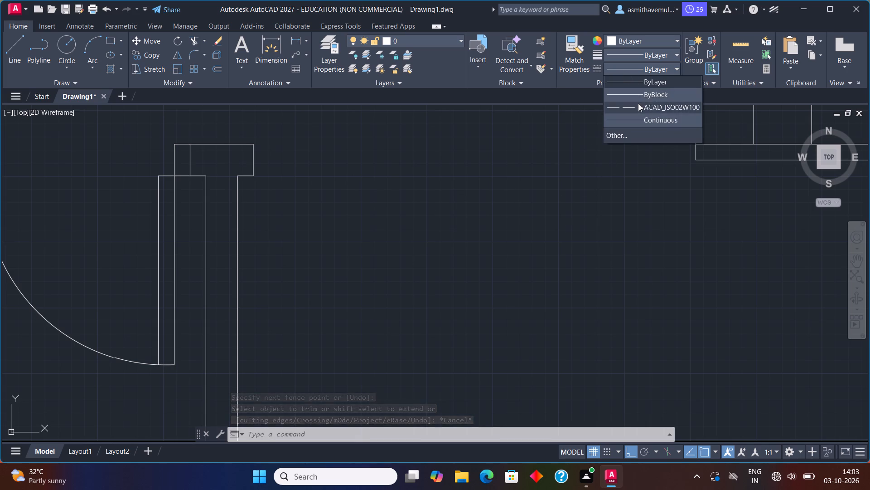
pyautogui.click(638, 103)
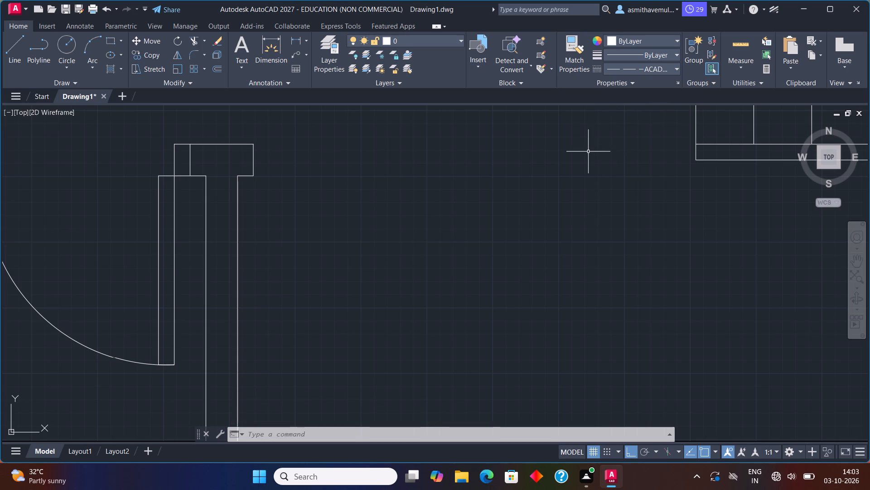
pyautogui.scroll(-1, 594, 171)
pyautogui.moveTo(607, 236); pyautogui.dragTo(553, 199, button='middle')
pyautogui.scroll(-1, 552, 204)
pyautogui.moveTo(624, 240); pyautogui.dragTo(561, 212, button='middle')
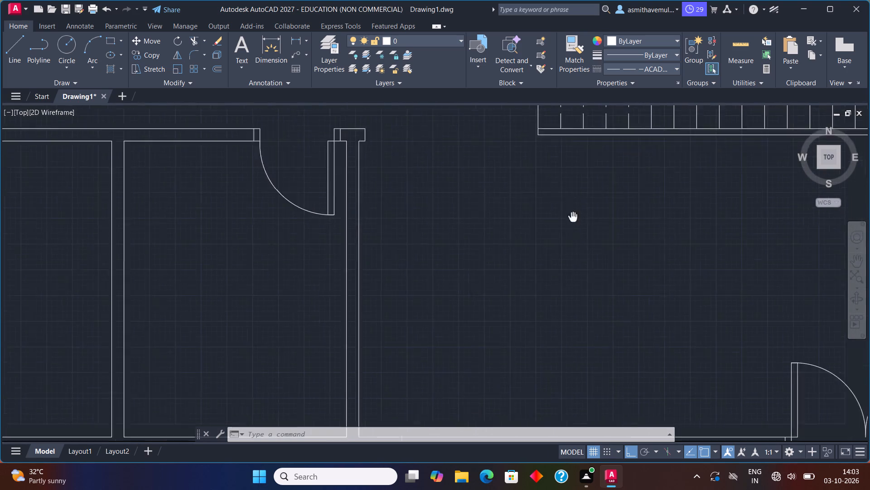
pyautogui.moveTo(561, 212); pyautogui.dragTo(558, 210, button='middle')
pyautogui.scroll(-1, 550, 207)
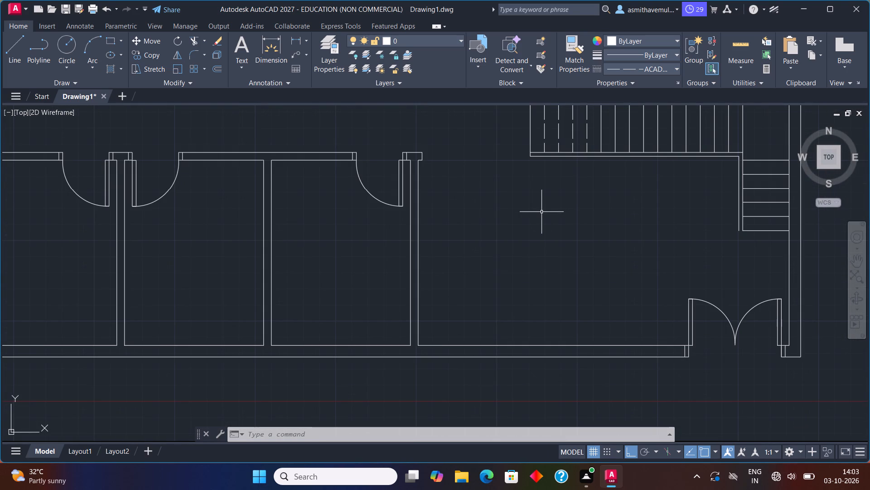
pyautogui.press('l')
pyautogui.press('Return')
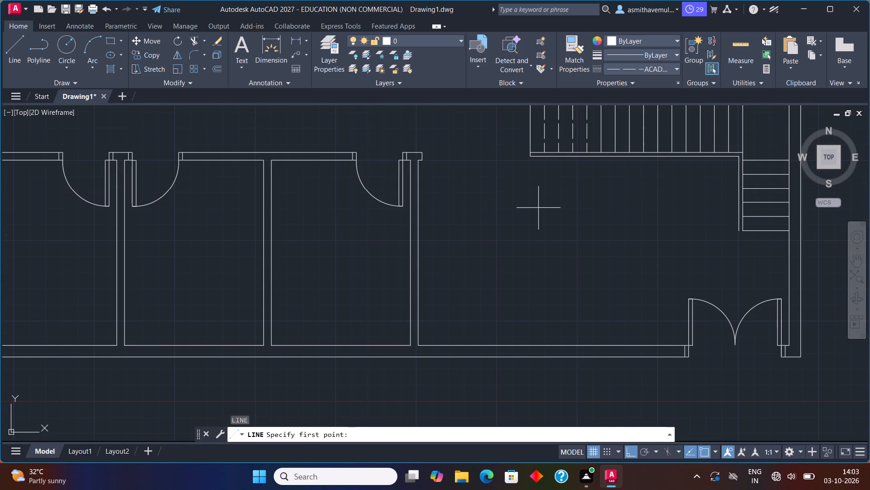
pyautogui.scroll(1, 536, 198)
pyautogui.click(526, 134)
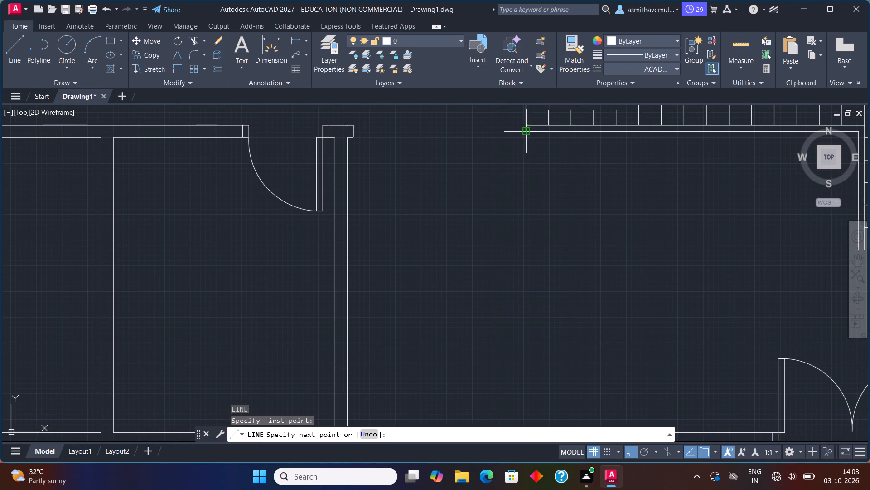
pyautogui.scroll(-1, 524, 282)
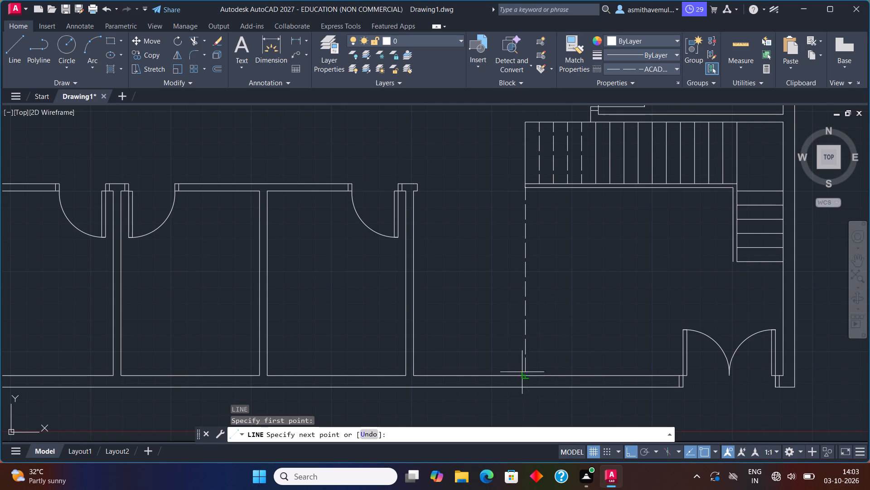
pyautogui.click(524, 376)
pyautogui.press('Escape')
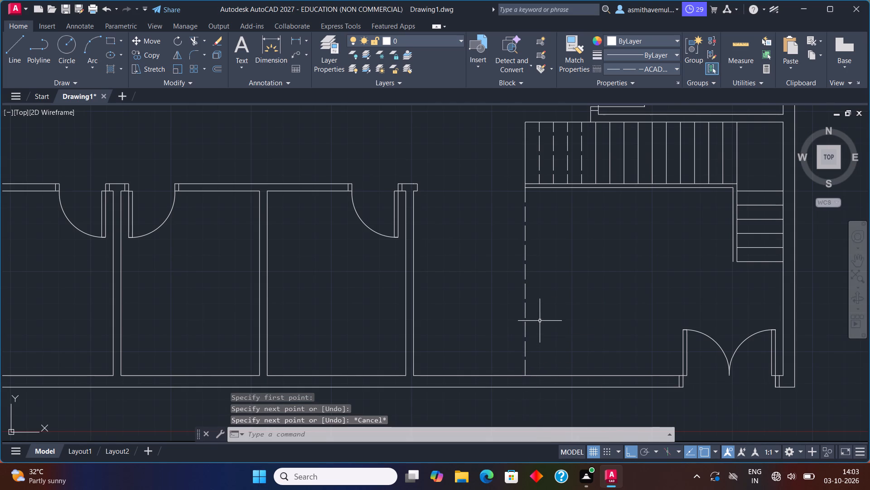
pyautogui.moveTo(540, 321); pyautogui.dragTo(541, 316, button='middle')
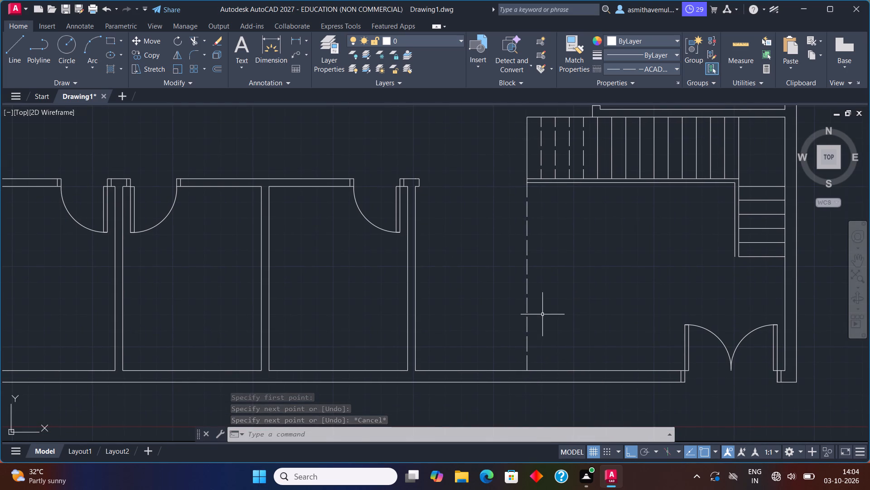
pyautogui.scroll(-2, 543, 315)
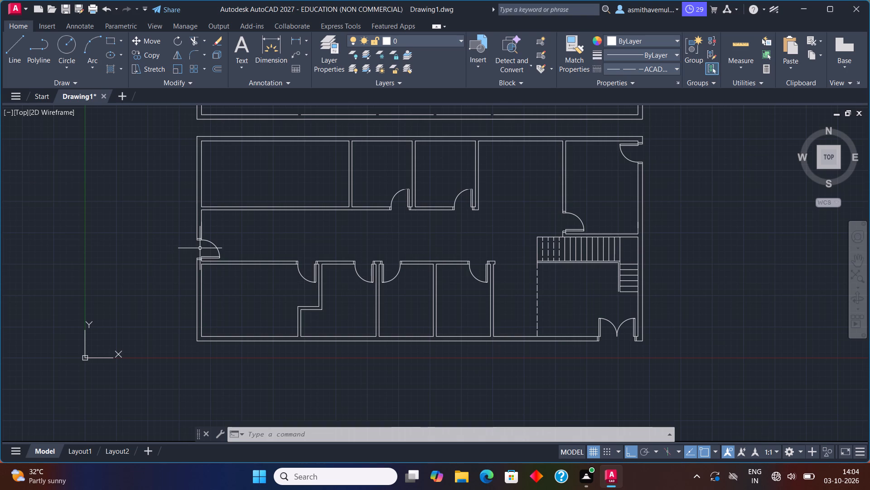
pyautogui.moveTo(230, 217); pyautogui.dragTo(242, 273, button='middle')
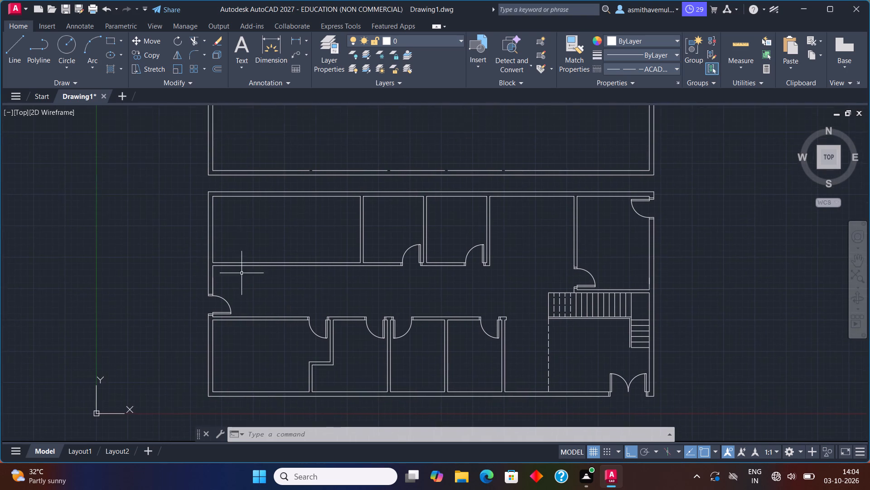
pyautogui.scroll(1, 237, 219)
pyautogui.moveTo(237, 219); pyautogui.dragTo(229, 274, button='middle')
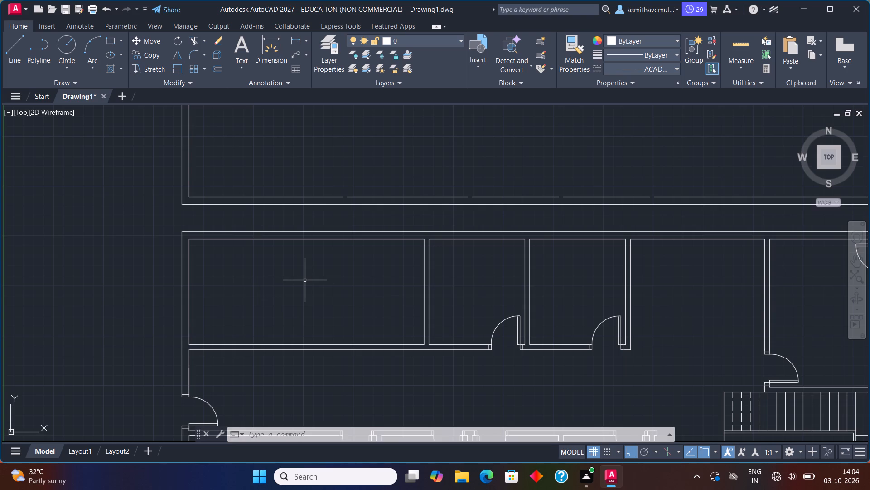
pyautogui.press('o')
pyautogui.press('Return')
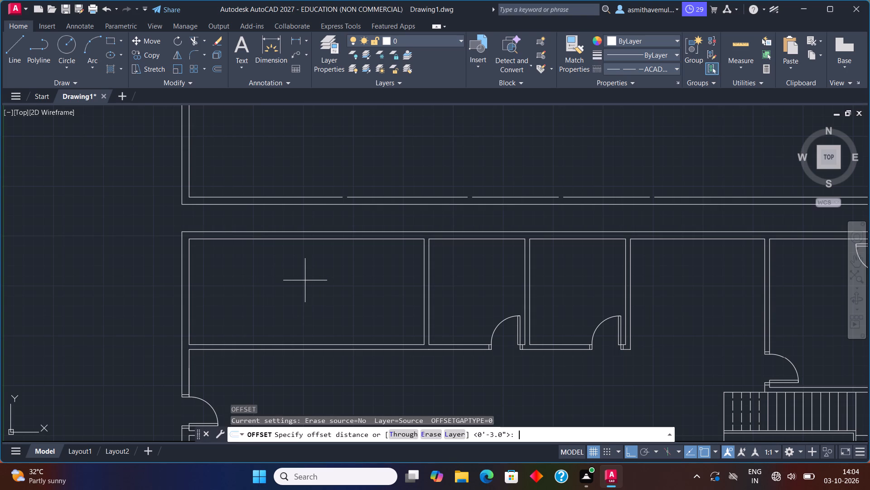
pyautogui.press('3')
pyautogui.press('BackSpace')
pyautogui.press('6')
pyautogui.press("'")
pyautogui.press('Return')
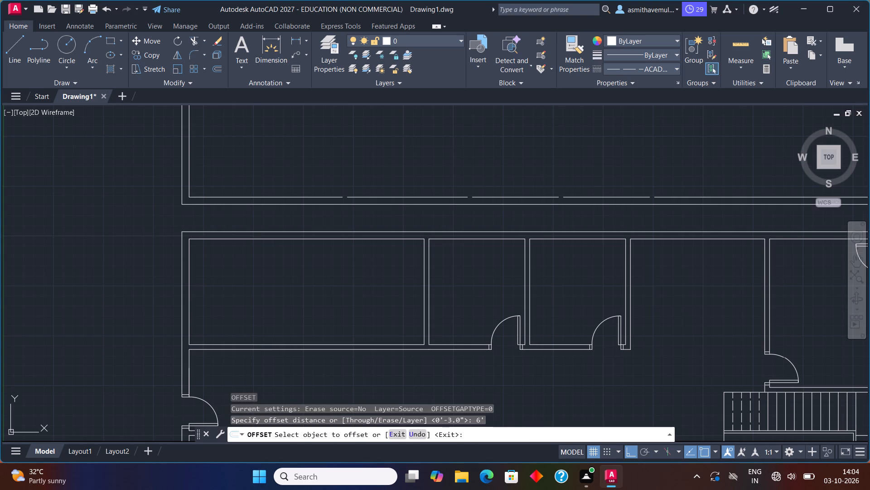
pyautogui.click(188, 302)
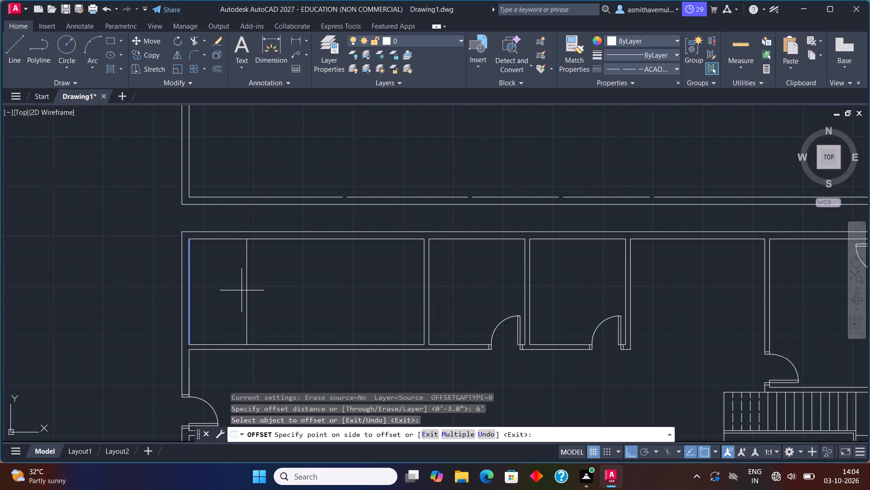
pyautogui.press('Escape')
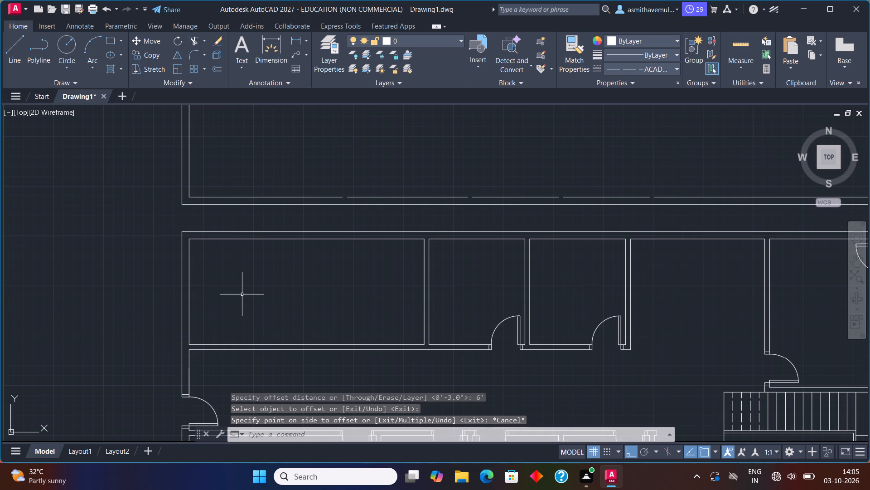
# Offset the west wall's inner face in the northwest room 6'3" to the east.
pyautogui.press('o')
pyautogui.press('Return')
pyautogui.write("6'")
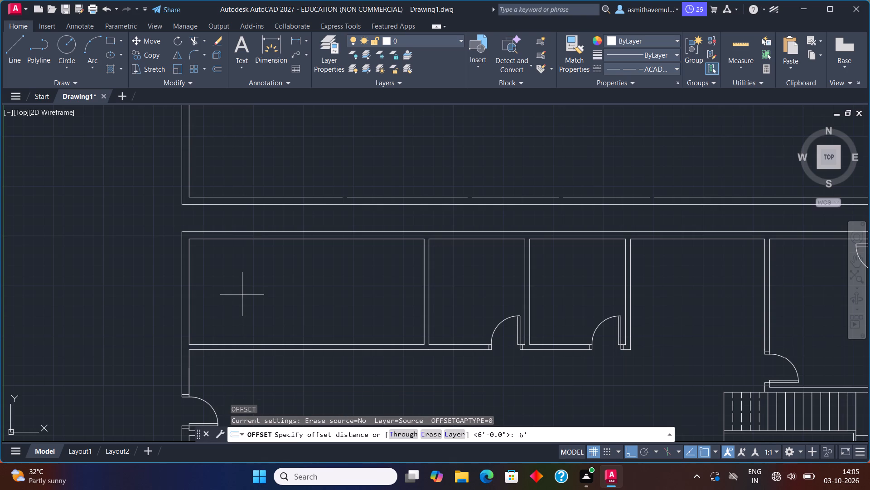
pyautogui.press('3')
pyautogui.hotkey('shift', '"')
pyautogui.press('Return')
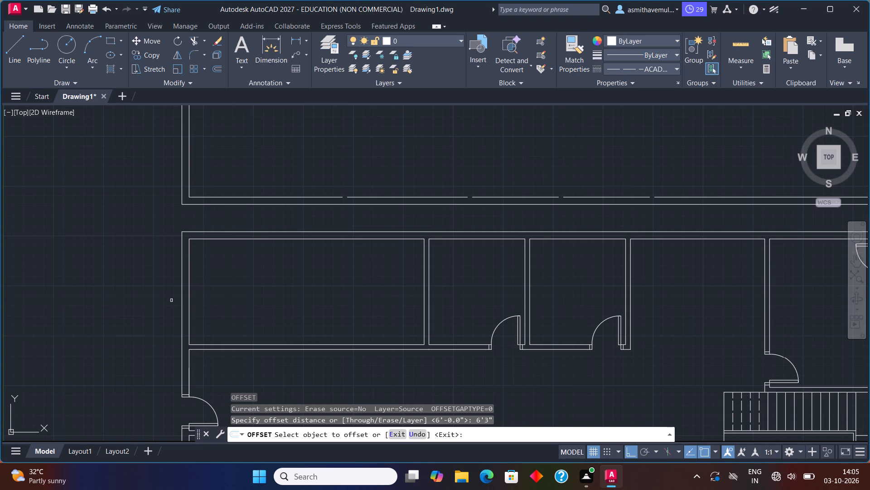
pyautogui.click(189, 304)
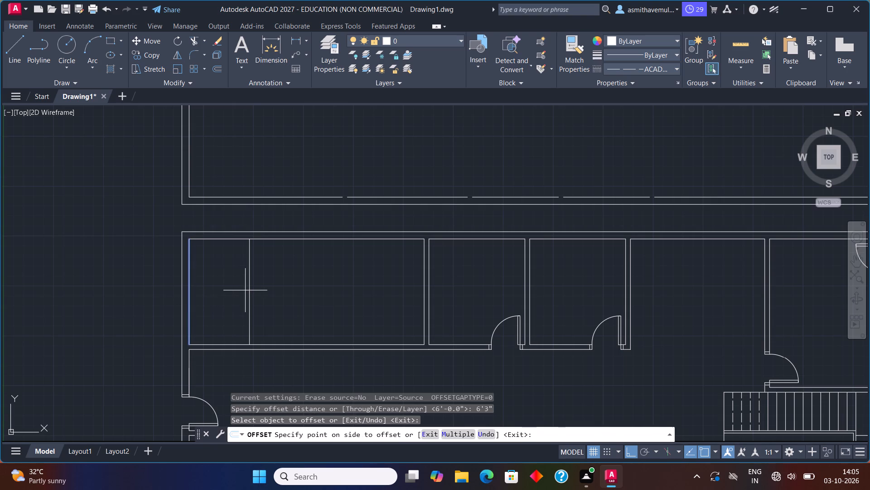
pyautogui.click(246, 290)
pyautogui.press('Escape')
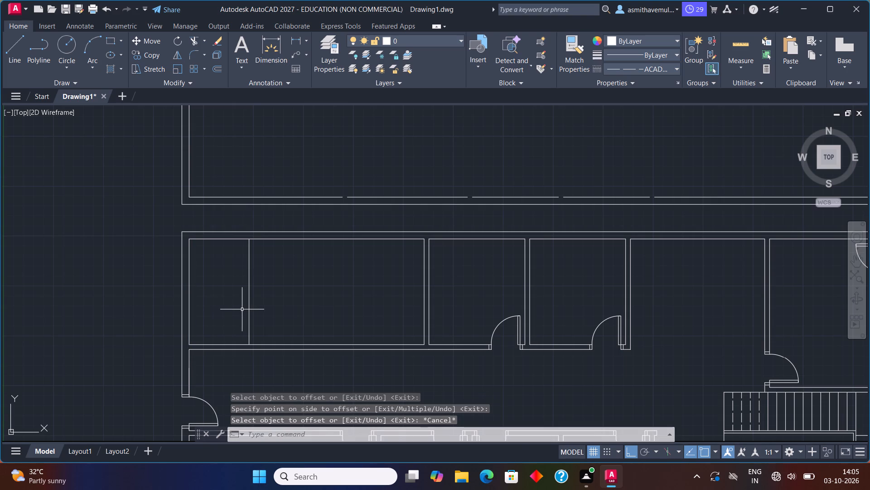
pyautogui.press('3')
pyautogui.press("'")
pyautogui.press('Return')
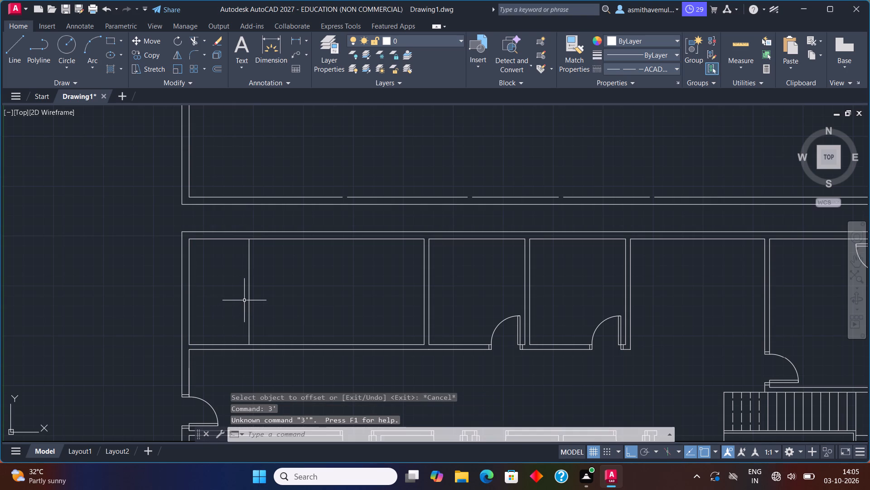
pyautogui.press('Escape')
# Offset the new vertical line in the northwest room 3' to the west.
pyautogui.press('o')
pyautogui.press('Return')
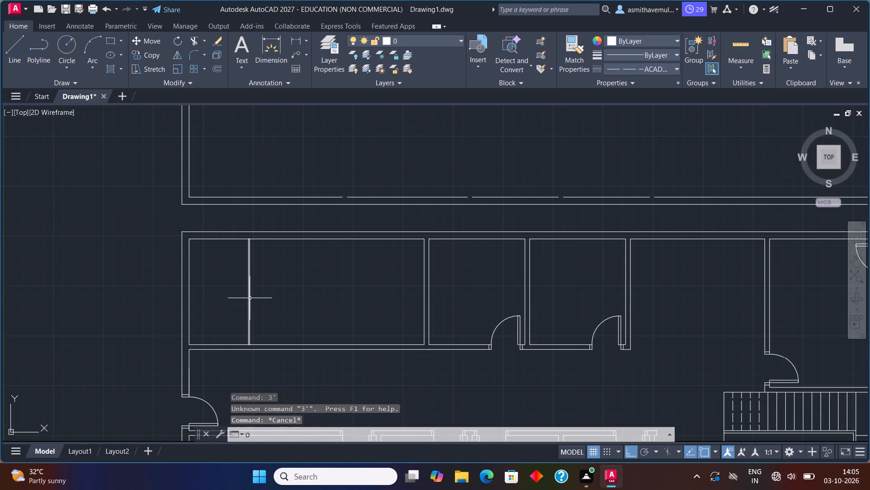
pyautogui.press('3')
pyautogui.press("'")
pyautogui.press('Return')
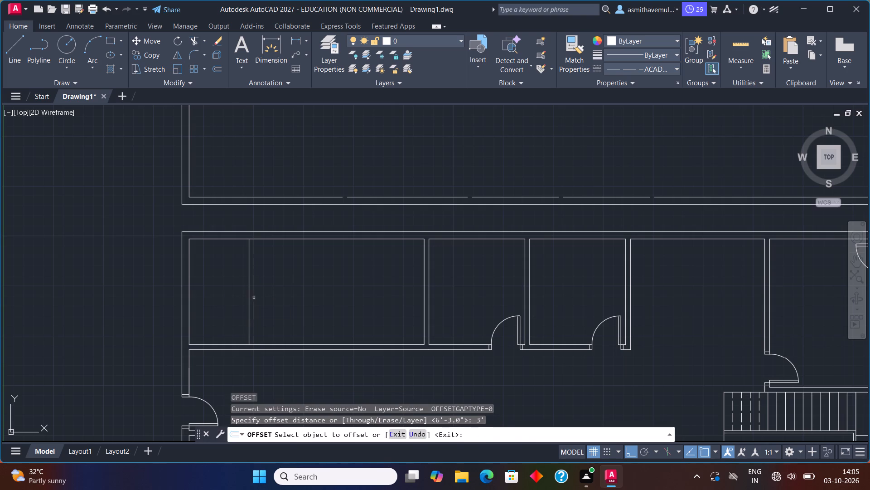
pyautogui.click(250, 299)
pyautogui.click(238, 298)
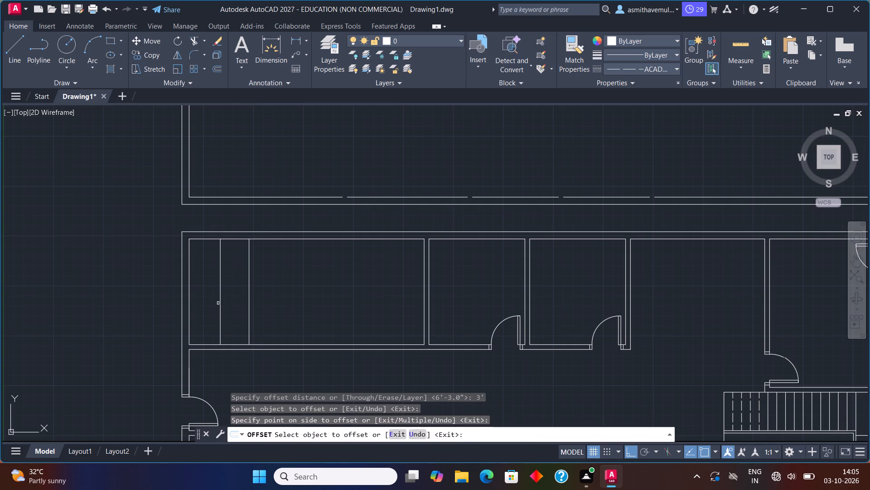
# Offset the west wall's inner face in the northwest room 3' to the east.
pyautogui.click(189, 316)
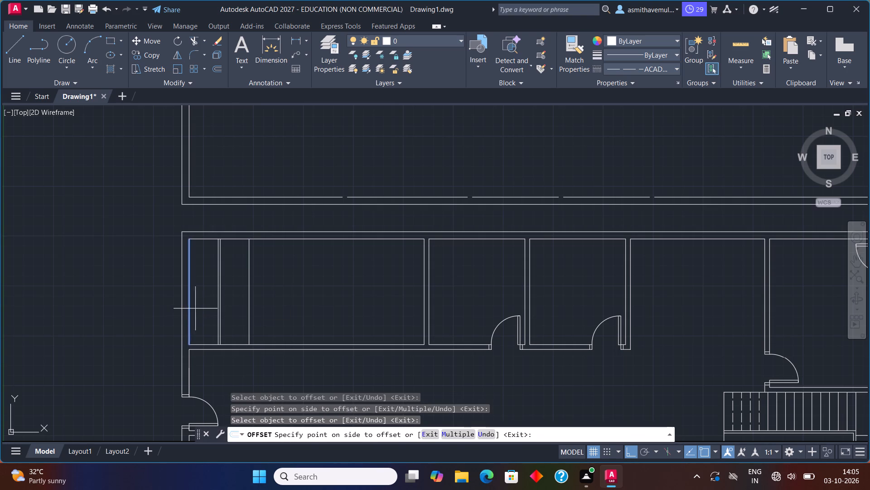
pyautogui.scroll(2, 202, 302)
pyautogui.click(202, 302)
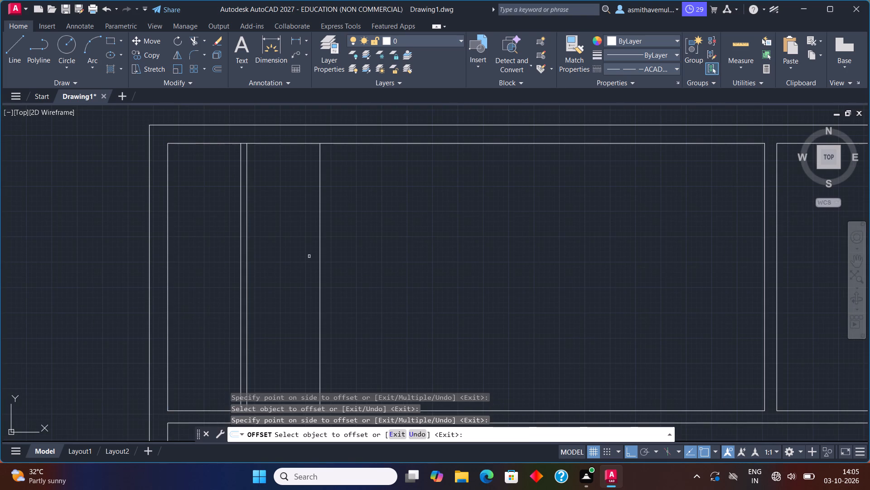
pyautogui.press('Escape')
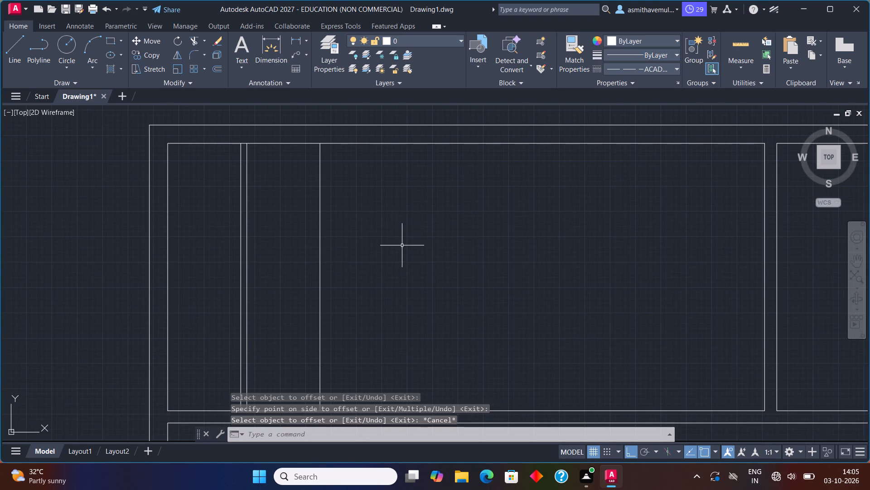
# Measure the horizontal distance from the easternmost new vertical line to the northwest room's east wall.
pyautogui.write('DLI')
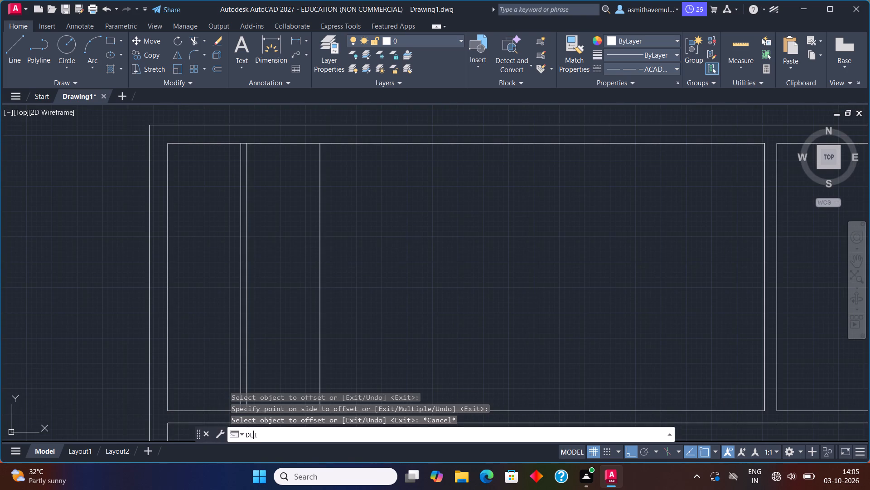
pyautogui.press('Return')
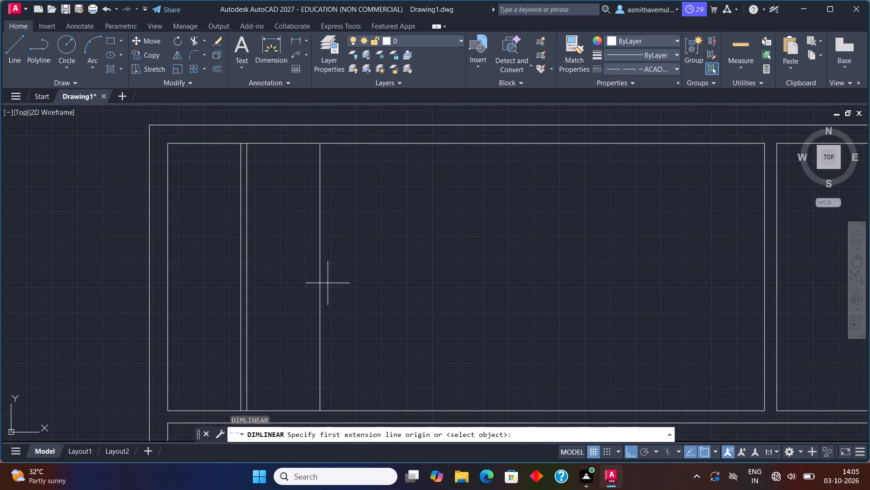
pyautogui.click(319, 295)
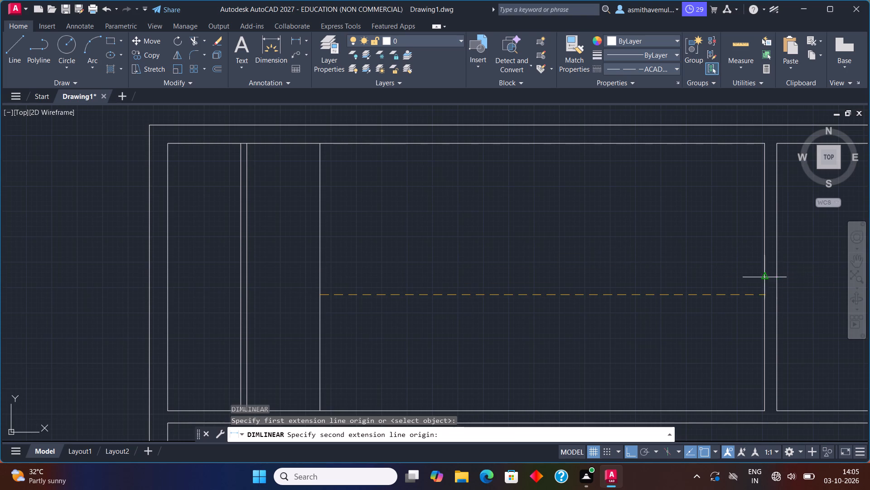
pyautogui.click(768, 297)
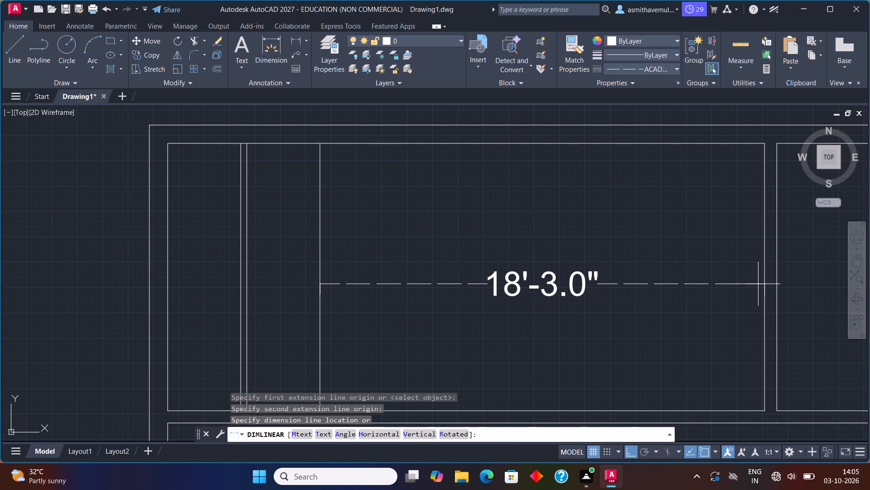
pyautogui.press('Escape')
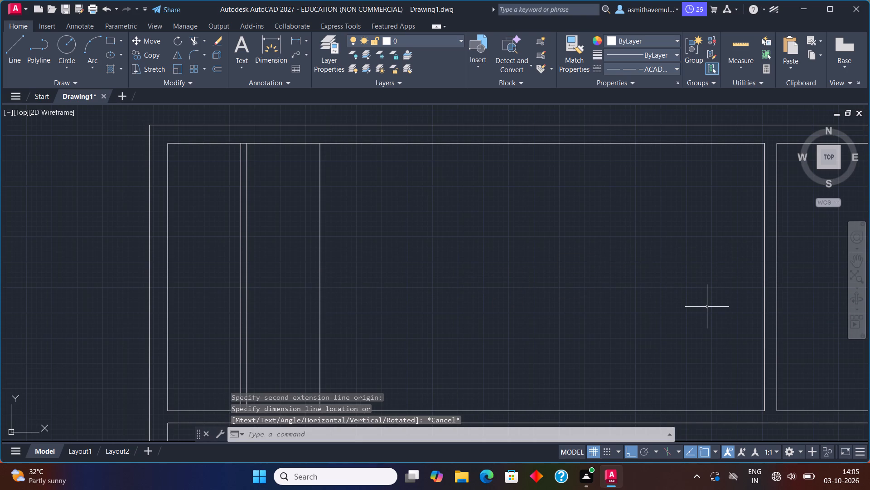
# Offset the easternmost new vertical line in the northwest room 9' to the east.
pyautogui.press('o')
pyautogui.press('Return')
pyautogui.write("9'")
pyautogui.press('Return')
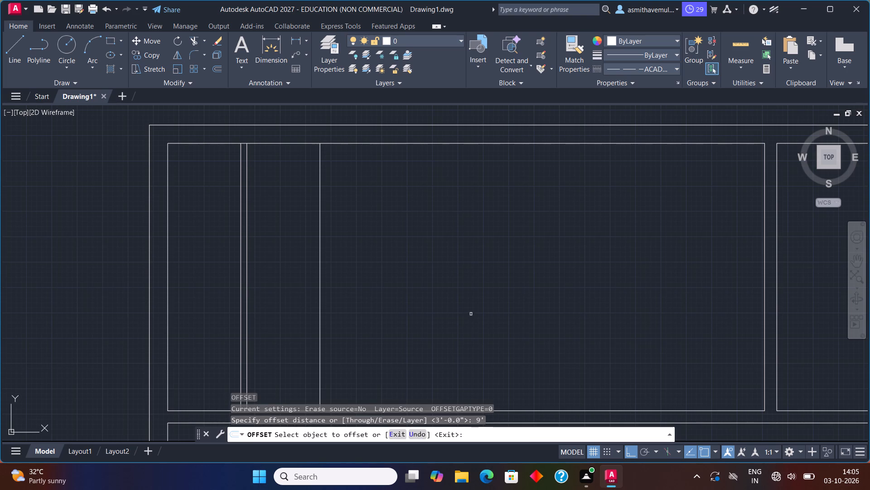
pyautogui.click(319, 352)
pyautogui.click(411, 317)
pyautogui.press('Escape')
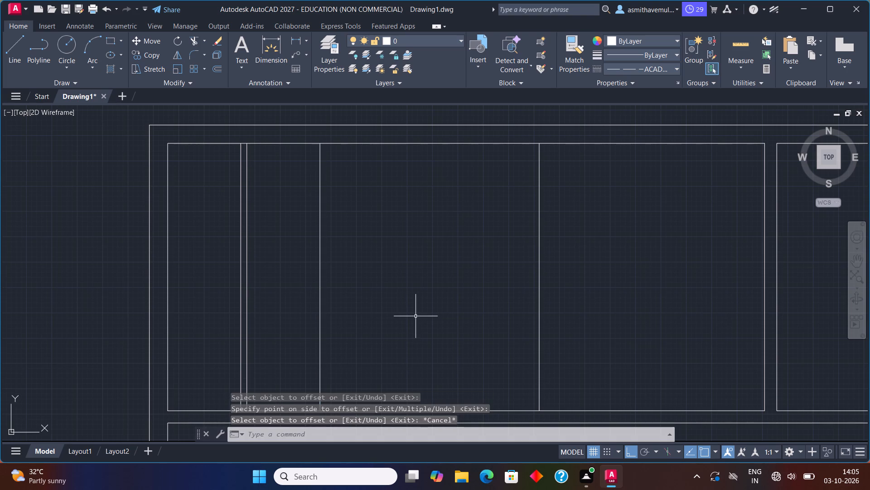
# Offset the vertical line in the middle of the northwest room 6" to the east.
pyautogui.press('o')
pyautogui.press('Return')
pyautogui.press('6')
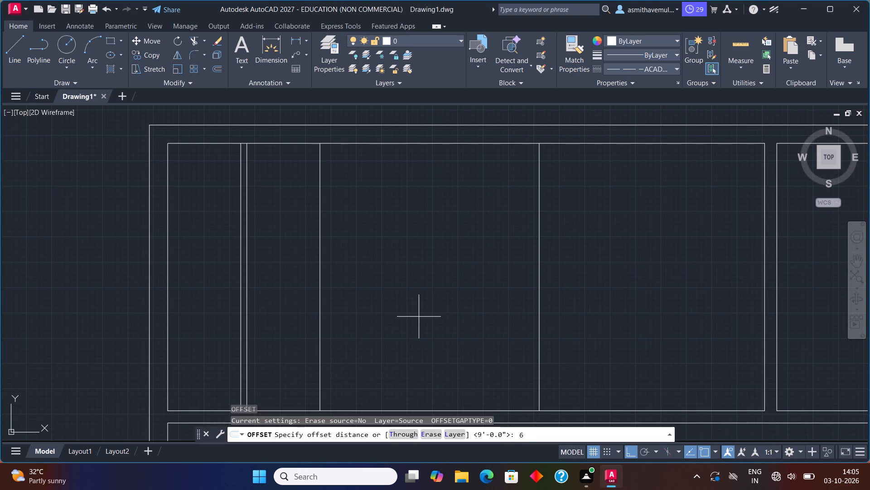
pyautogui.hotkey('shift', '"')
pyautogui.press('Return')
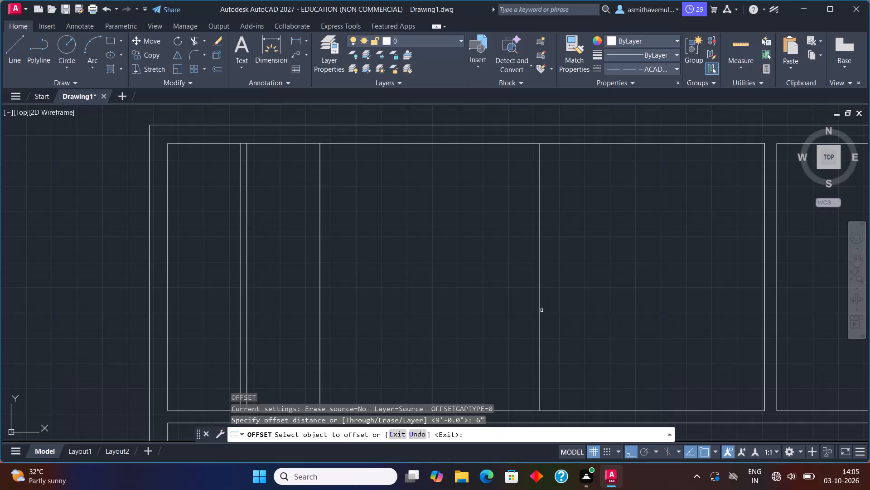
pyautogui.click(541, 311)
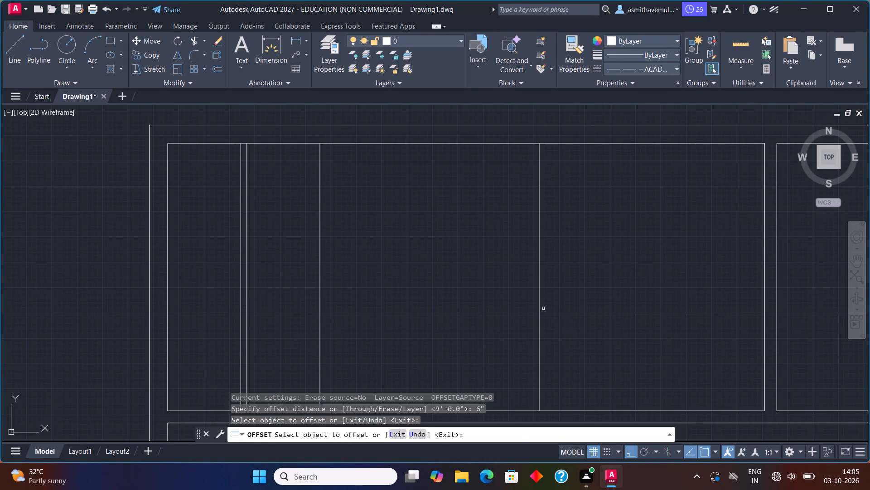
pyautogui.click(541, 311)
pyautogui.click(570, 299)
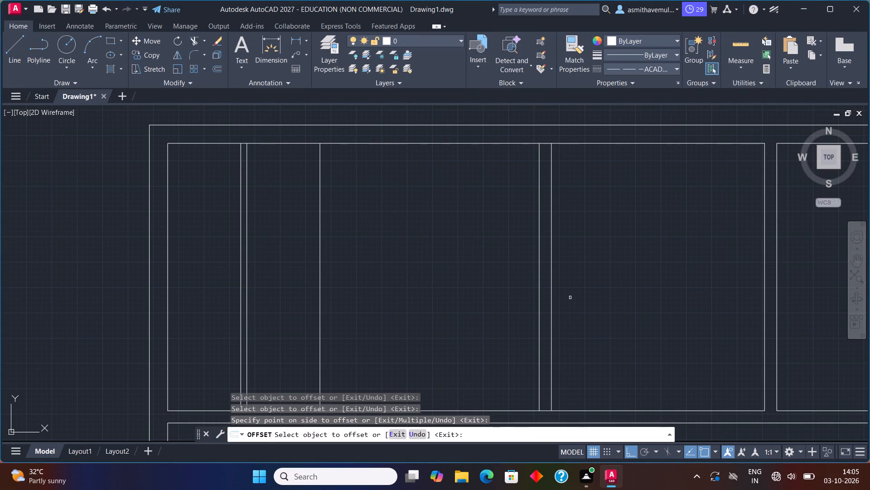
pyautogui.press('Escape')
# Delete the inward-opening door leaf and swing arc at the corridor's west wall opening.
pyautogui.scroll(-1, 570, 297)
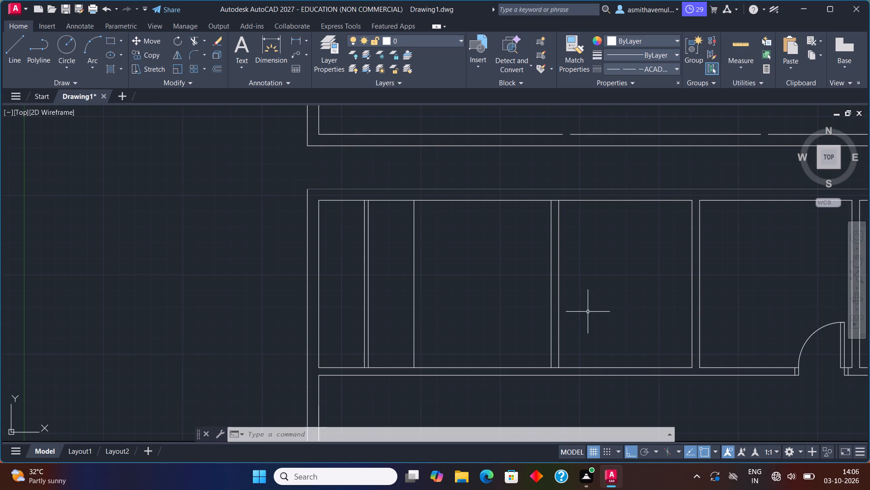
pyautogui.scroll(-1, 587, 315)
pyautogui.moveTo(536, 320); pyautogui.dragTo(518, 257, button='middle')
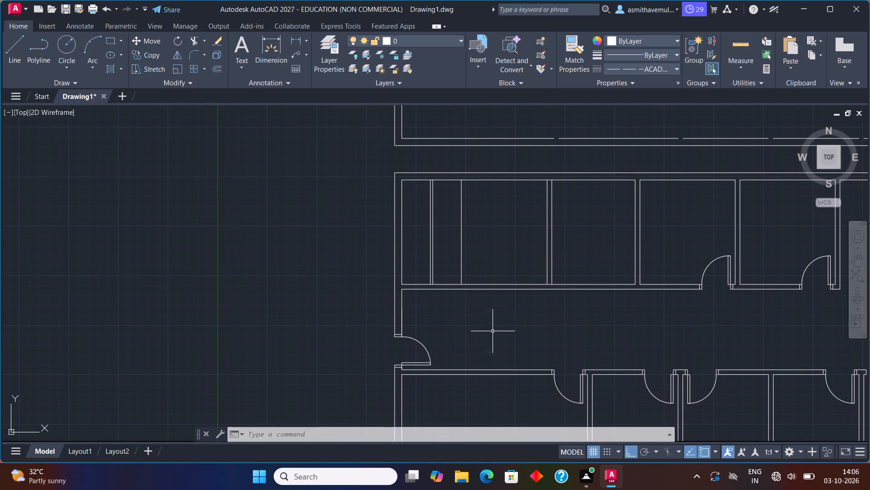
pyautogui.scroll(1, 483, 340)
pyautogui.moveTo(473, 343); pyautogui.dragTo(474, 250, button='middle')
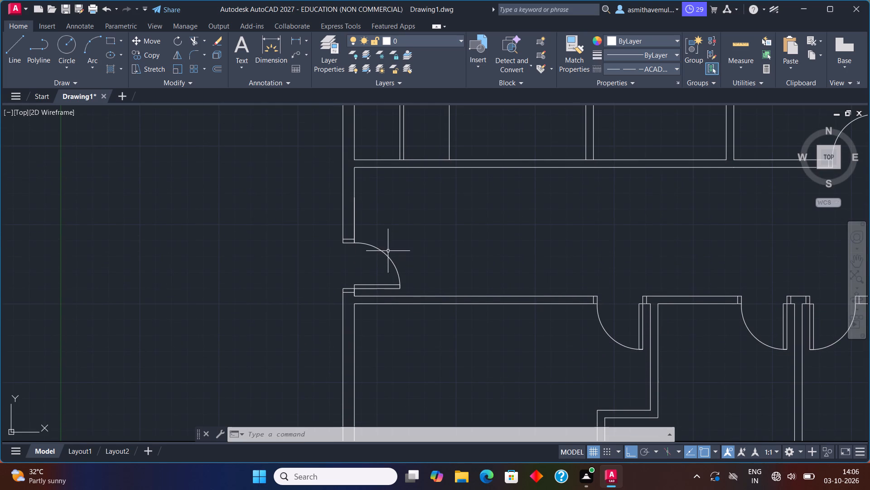
pyautogui.moveTo(388, 250); pyautogui.dragTo(382, 290)
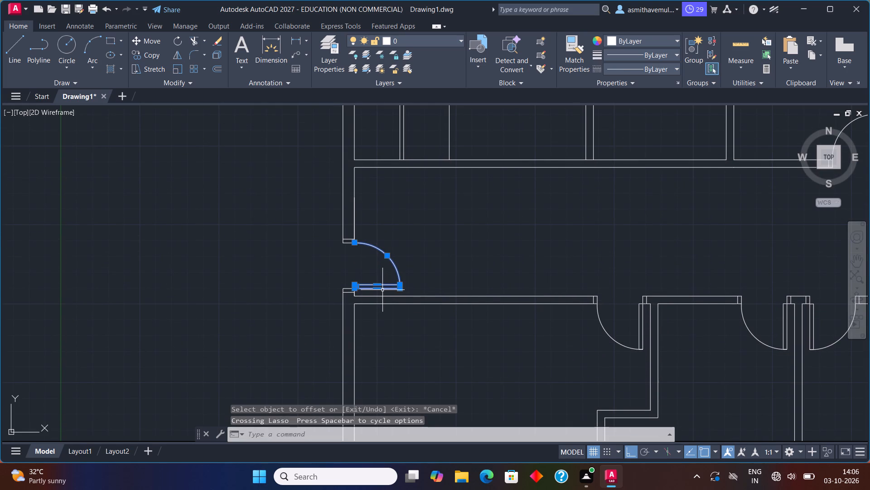
pyautogui.press('Delete')
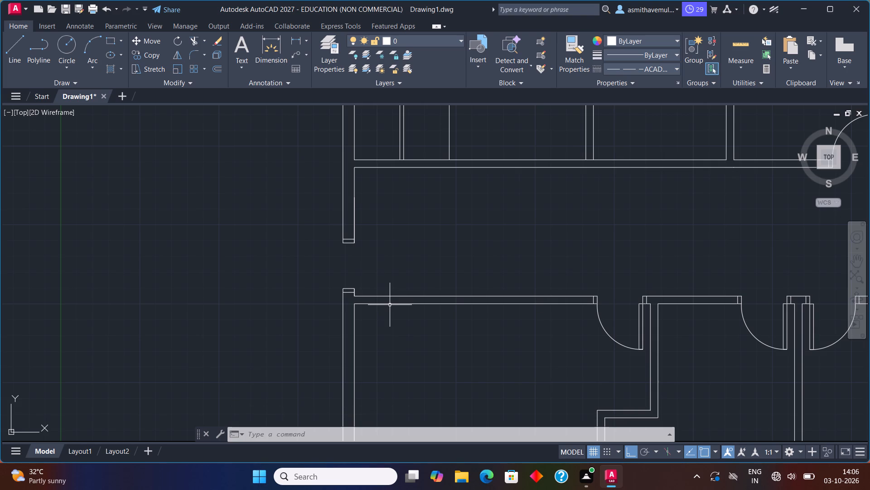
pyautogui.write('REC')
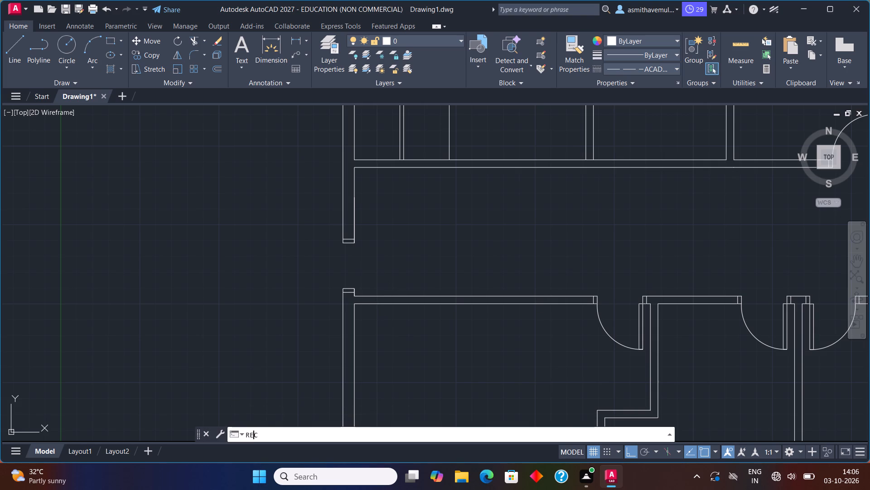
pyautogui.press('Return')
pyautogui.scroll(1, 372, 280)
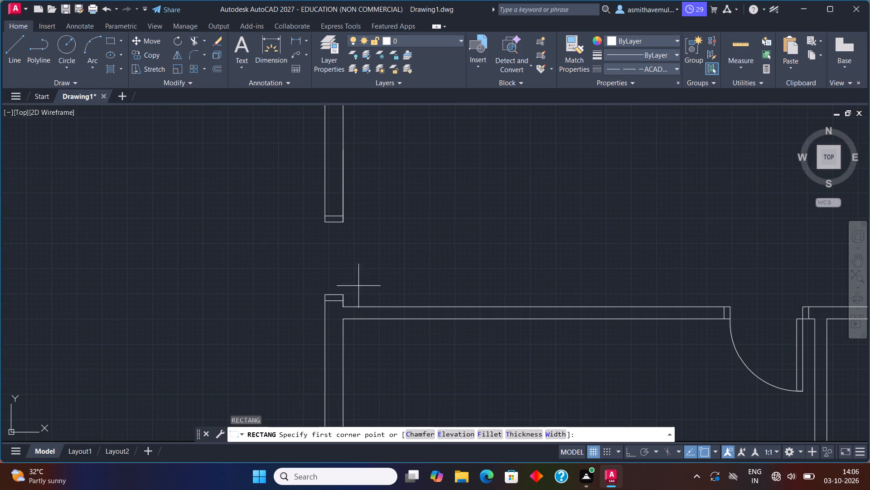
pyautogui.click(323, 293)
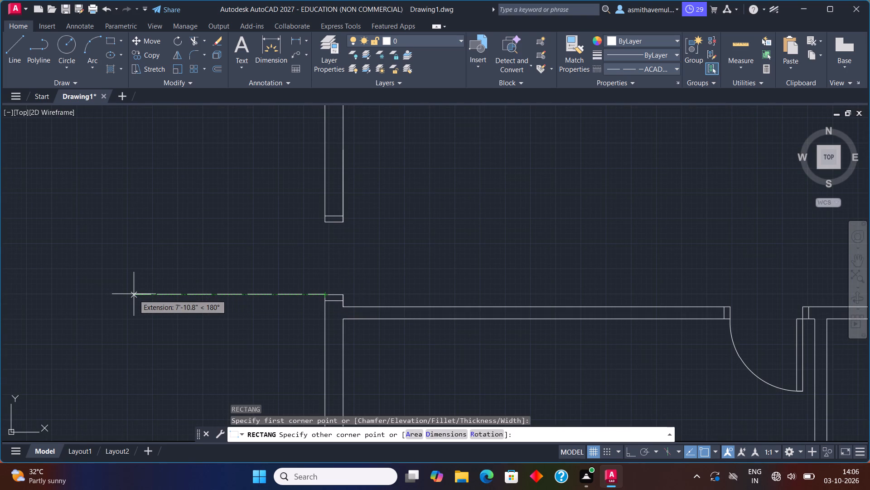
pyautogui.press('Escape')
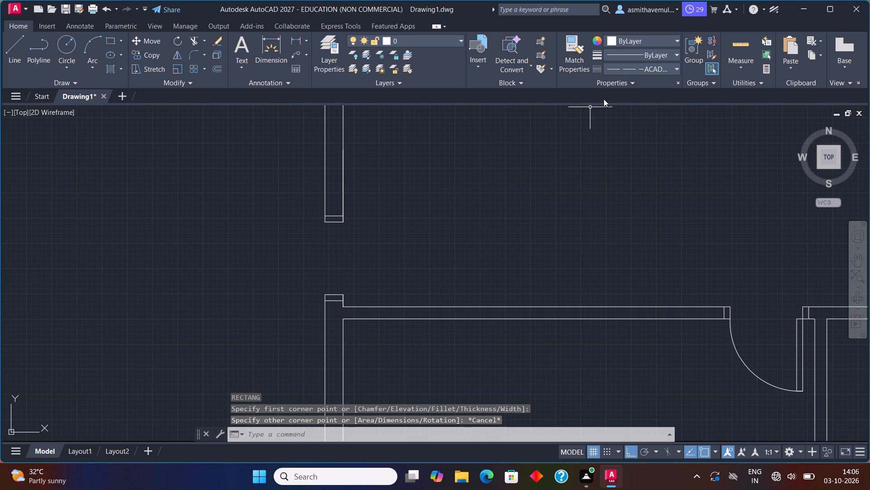
# With the current linetype set to ByLayer, draw a 3' by 3" door leaf rectangle extending west from the opening's south jamb outer corner.
pyautogui.click(623, 67)
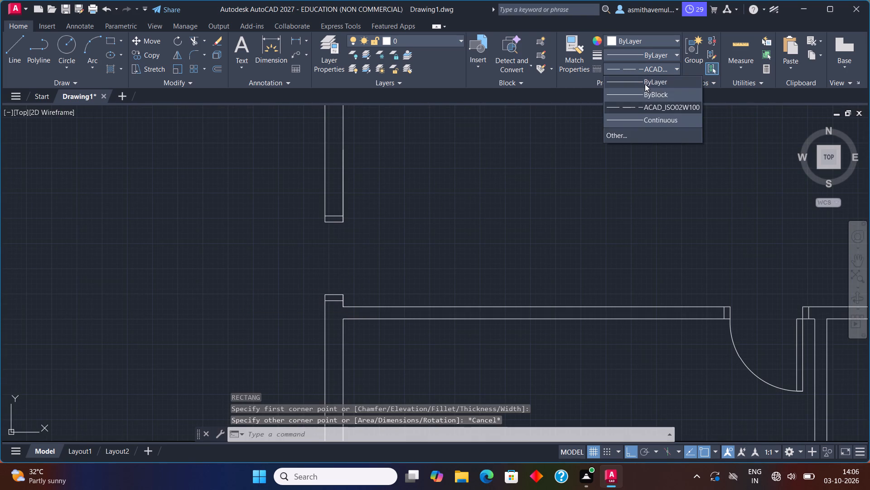
pyautogui.click(645, 83)
pyautogui.write('REC')
pyautogui.press('Return')
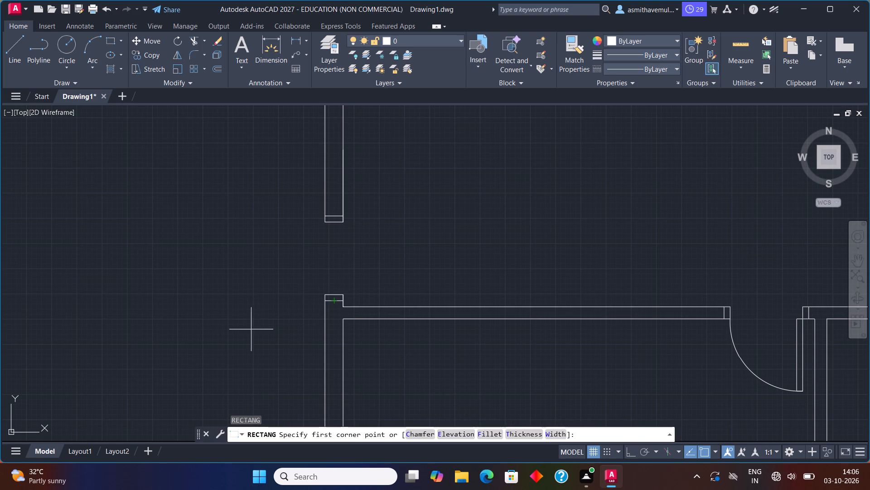
pyautogui.click(326, 294)
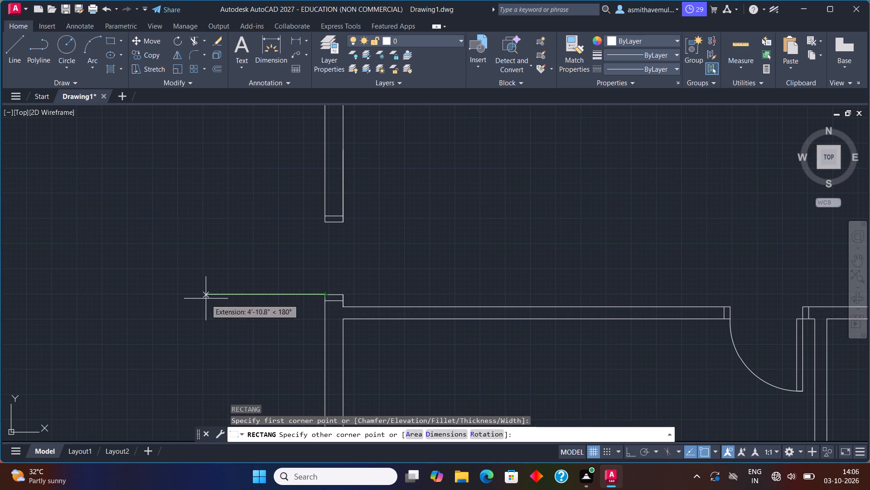
pyautogui.press('d')
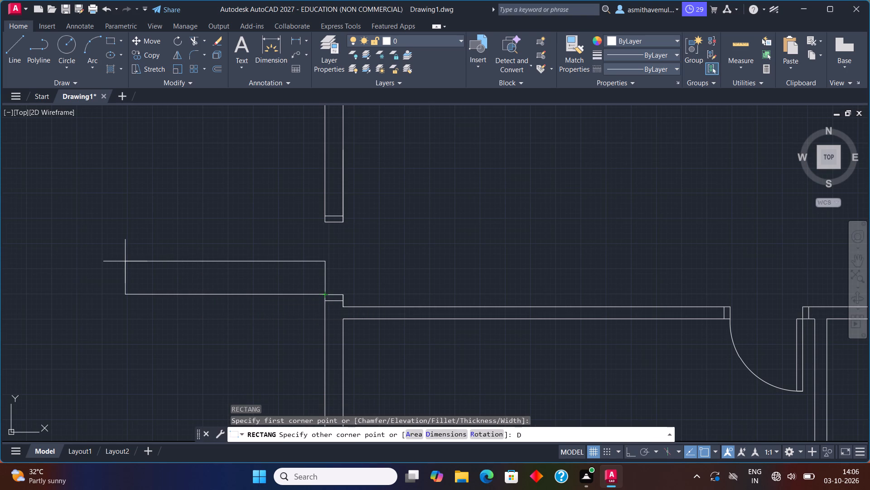
pyautogui.press('Return')
pyautogui.write("3'")
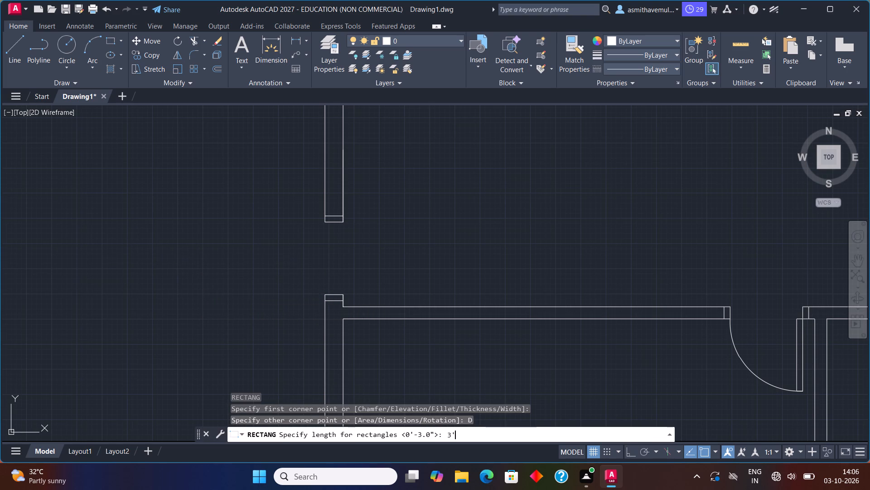
pyautogui.press('Return')
pyautogui.press('3')
pyautogui.hotkey('shift', '"')
pyautogui.press('Return')
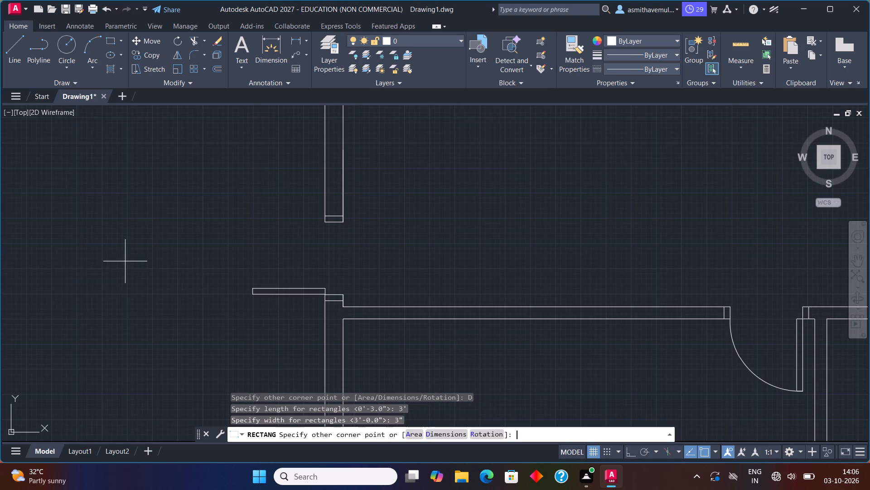
pyautogui.click(125, 262)
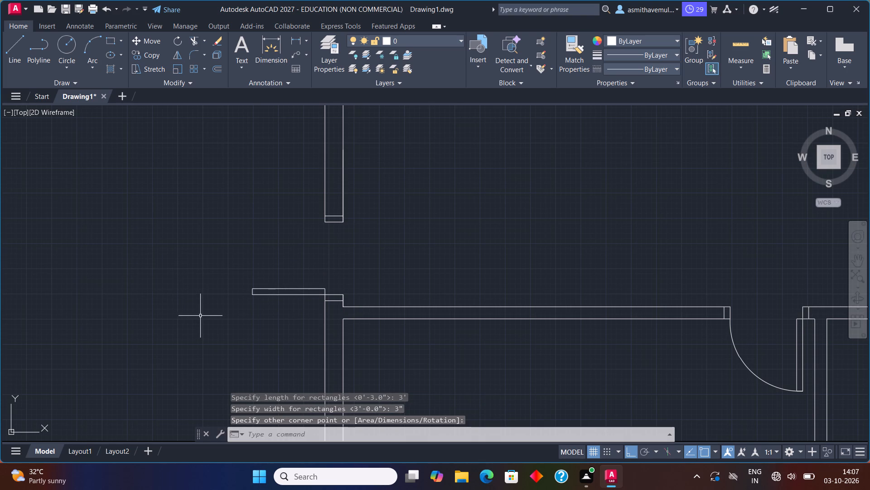
# Draw the door swing arc from the outer end of the new leaf to the north jamb's outer corner.
pyautogui.write('ARC')
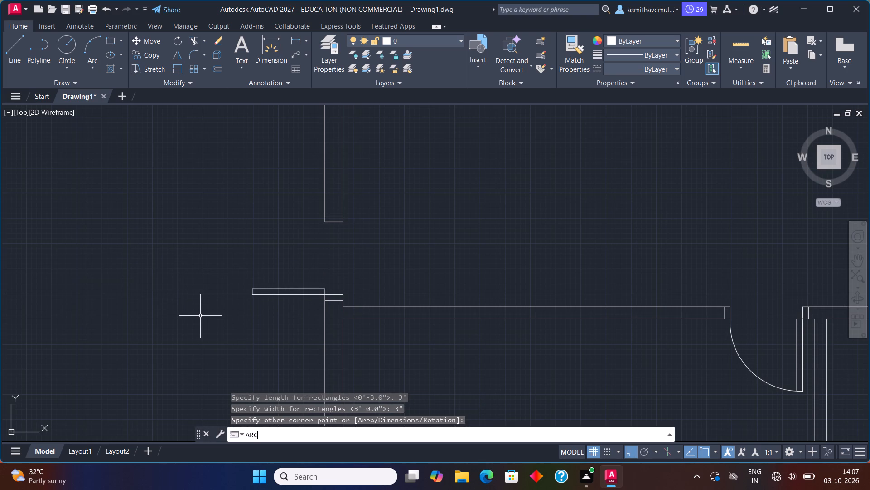
pyautogui.press('Return')
pyautogui.scroll(1, 239, 300)
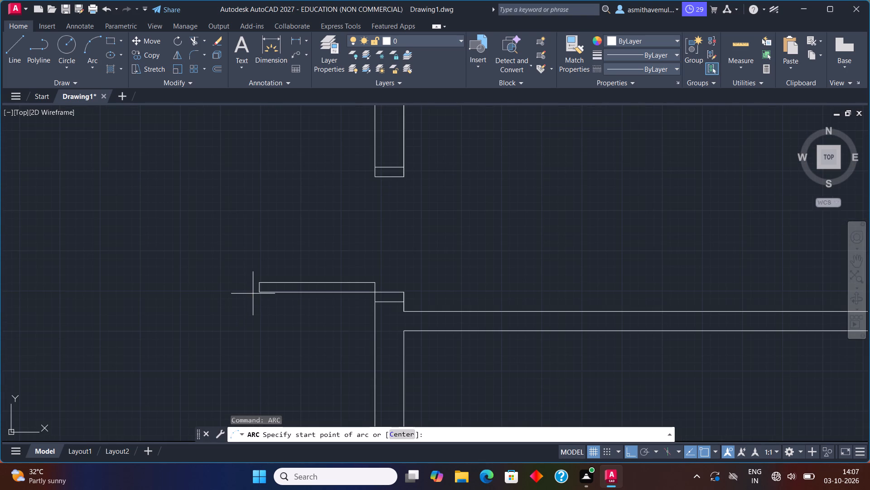
pyautogui.click(260, 294)
pyautogui.click(263, 280)
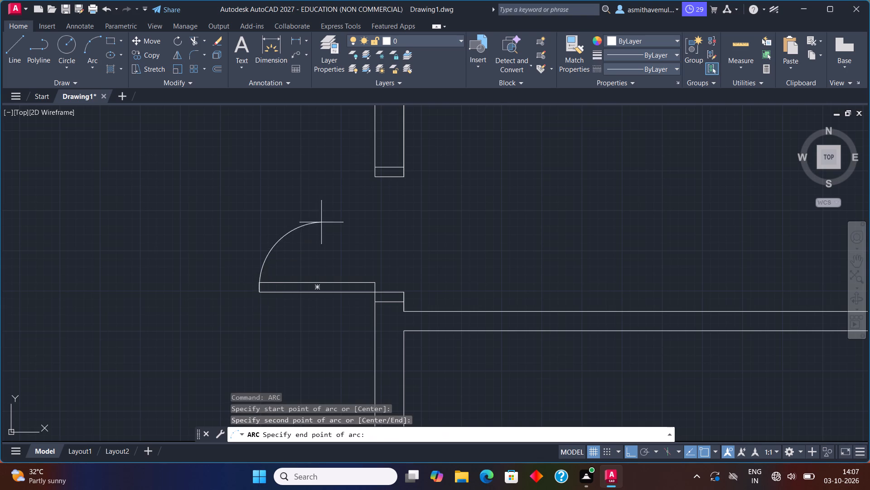
pyautogui.click(377, 175)
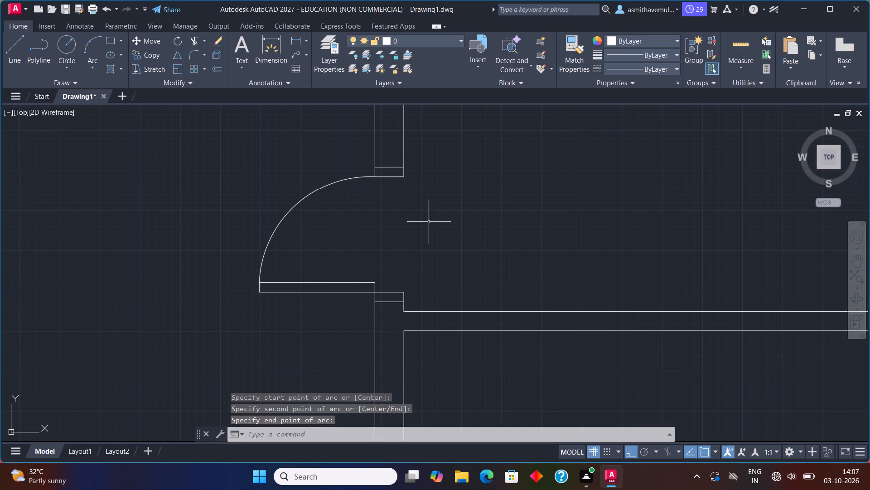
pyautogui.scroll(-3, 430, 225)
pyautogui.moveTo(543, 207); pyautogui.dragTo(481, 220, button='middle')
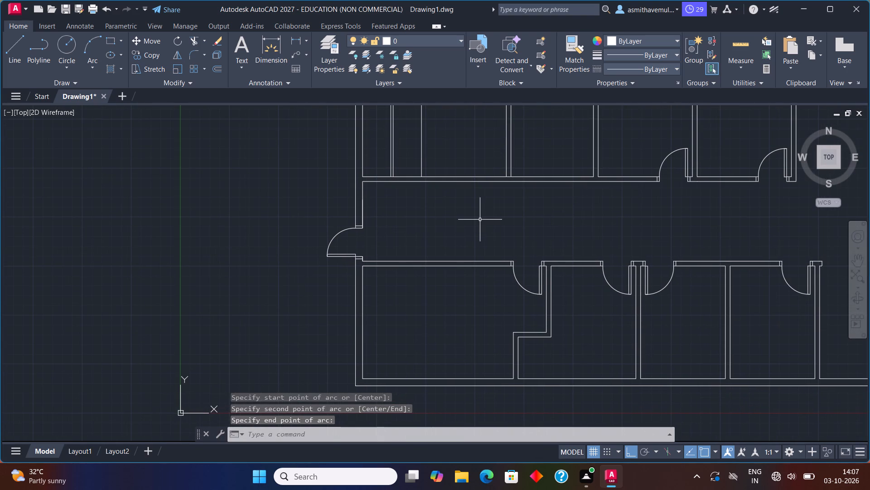
# Offset the single vertical line just east of the westernmost partition north of the corridor 6" to the east.
pyautogui.scroll(1, 480, 222)
pyautogui.scroll(-1, 472, 217)
pyautogui.moveTo(468, 217); pyautogui.dragTo(468, 218, button='middle')
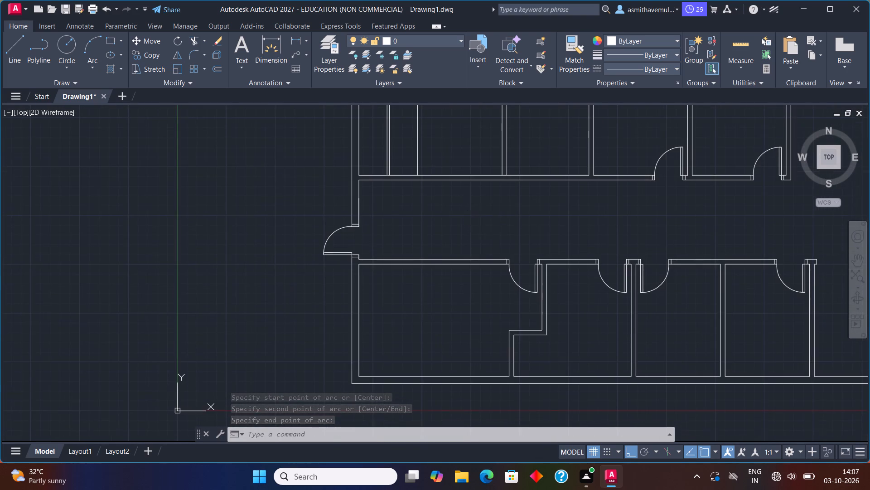
pyautogui.moveTo(468, 218); pyautogui.dragTo(462, 257, button='middle')
pyautogui.scroll(1, 445, 241)
pyautogui.press('o')
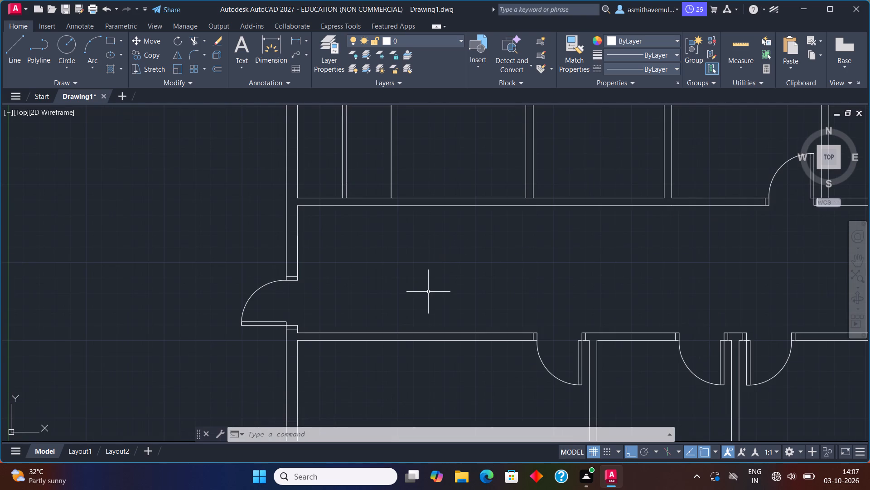
pyautogui.press('Return')
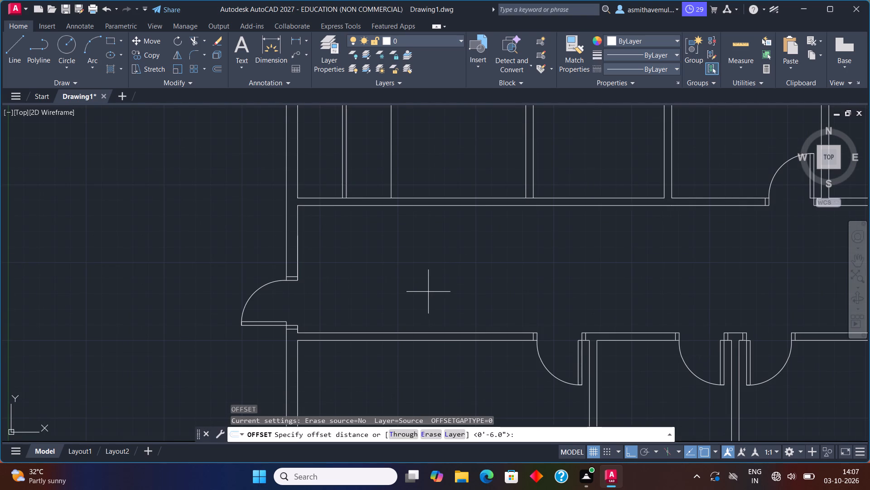
pyautogui.press('6')
pyautogui.hotkey('shift', '"')
pyautogui.press('Return')
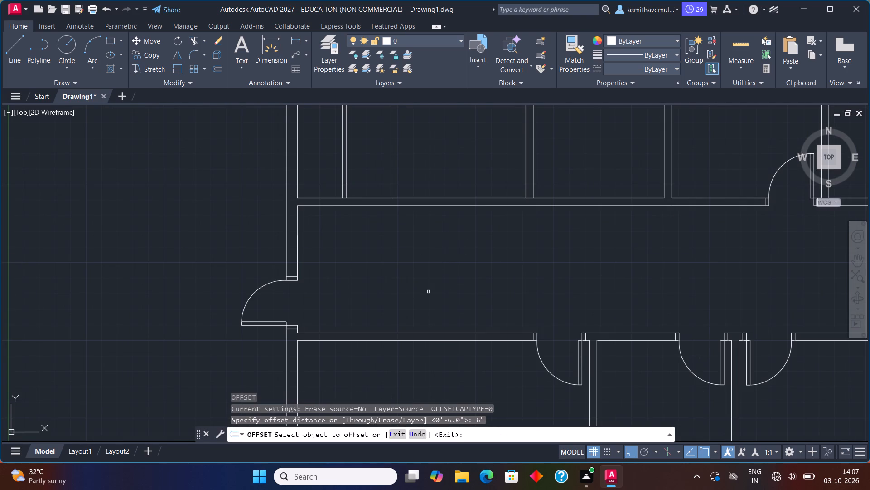
pyautogui.click(392, 183)
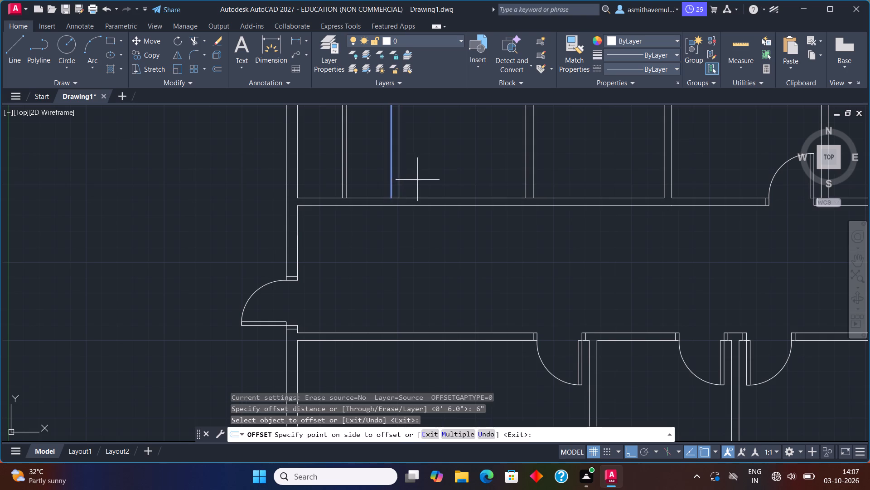
pyautogui.click(420, 179)
pyautogui.press('Escape')
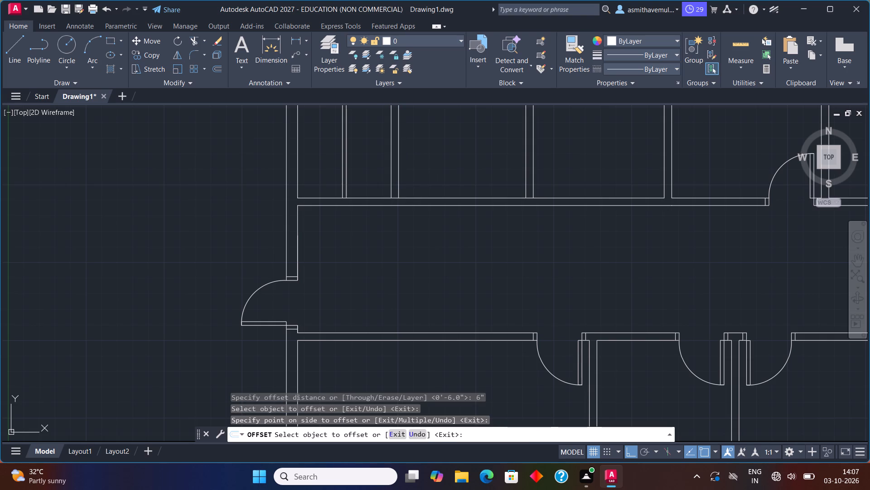
# Extend both lines of the new 6" partition south across the corridor to the corridor's south wall.
pyautogui.write('EXTEND')
pyautogui.press('Return')
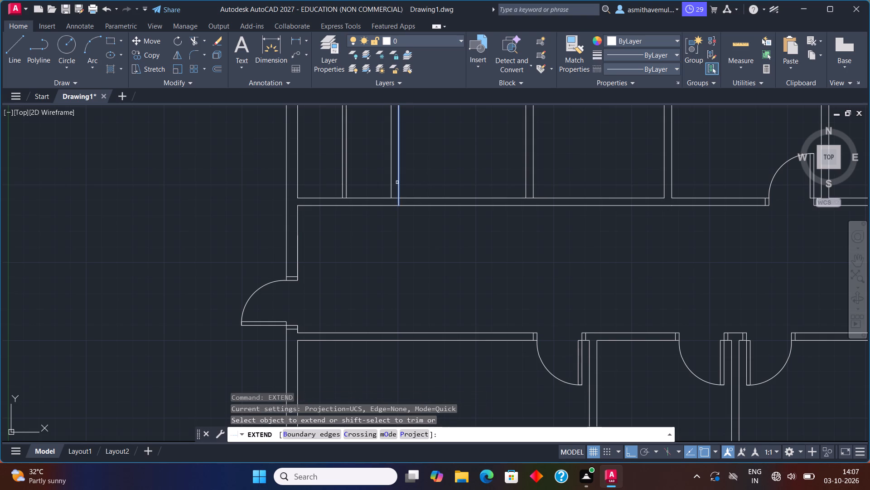
pyautogui.click(397, 182)
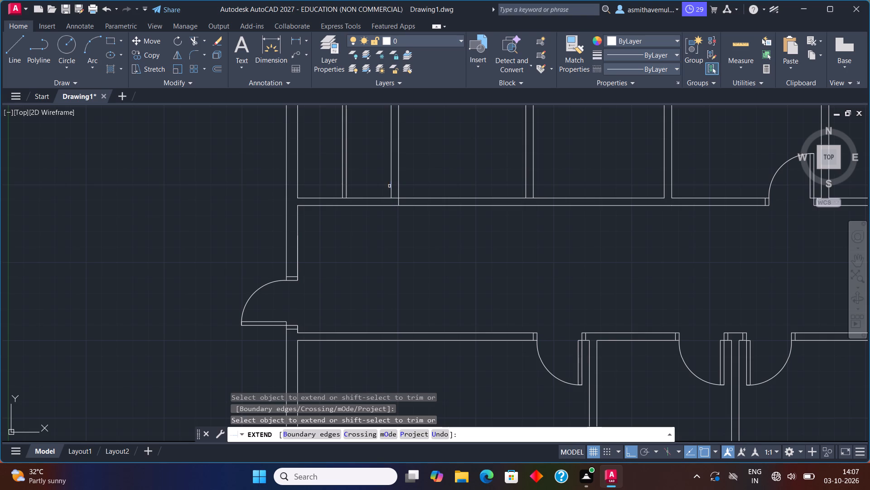
pyautogui.click(389, 186)
pyautogui.click(392, 181)
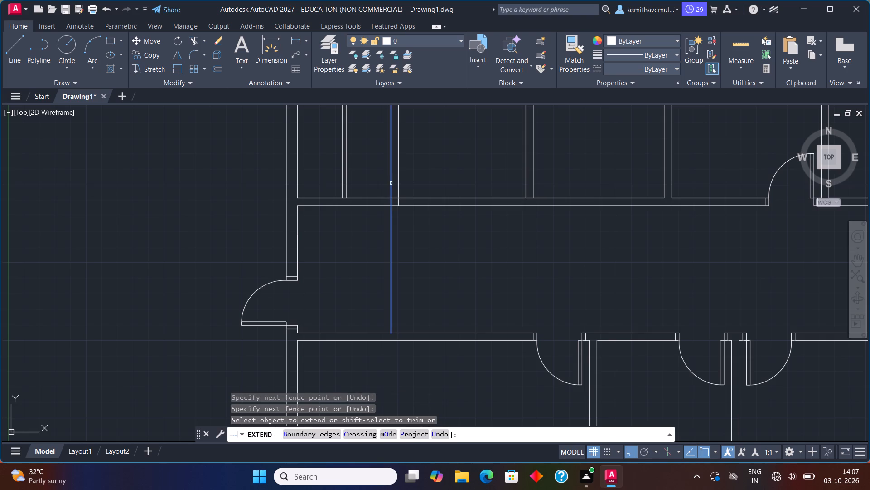
pyautogui.click(391, 184)
pyautogui.click(398, 187)
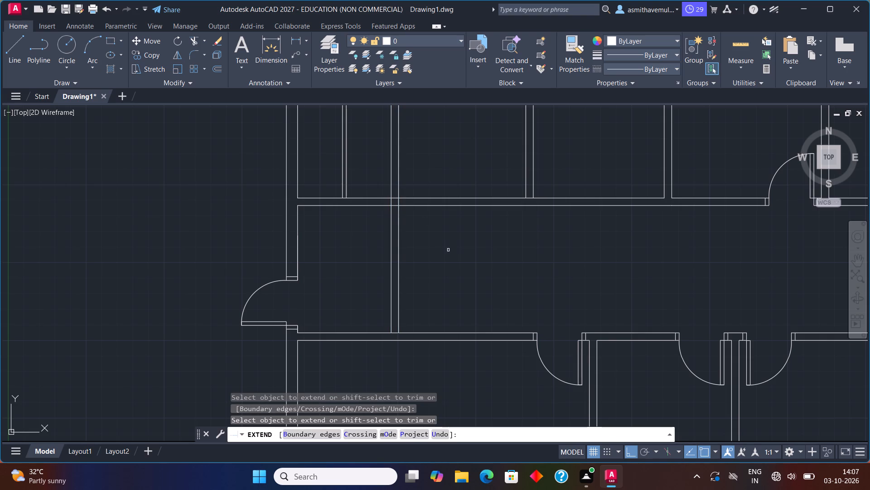
pyautogui.press('Escape')
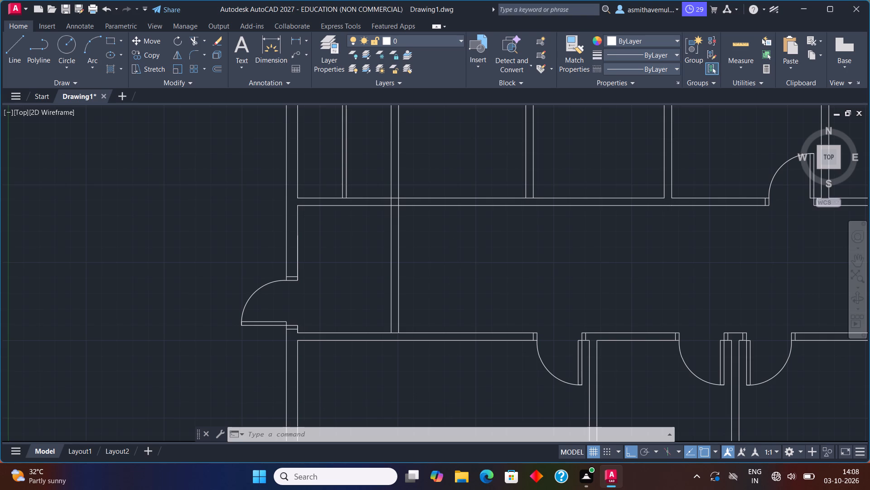
# Draw a jamb line across the new corridor partition, starting 3" north of its west face's junction with the south wall.
pyautogui.scroll(-1, 451, 269)
pyautogui.moveTo(449, 269); pyautogui.dragTo(442, 243, button='middle')
pyautogui.scroll(1, 441, 242)
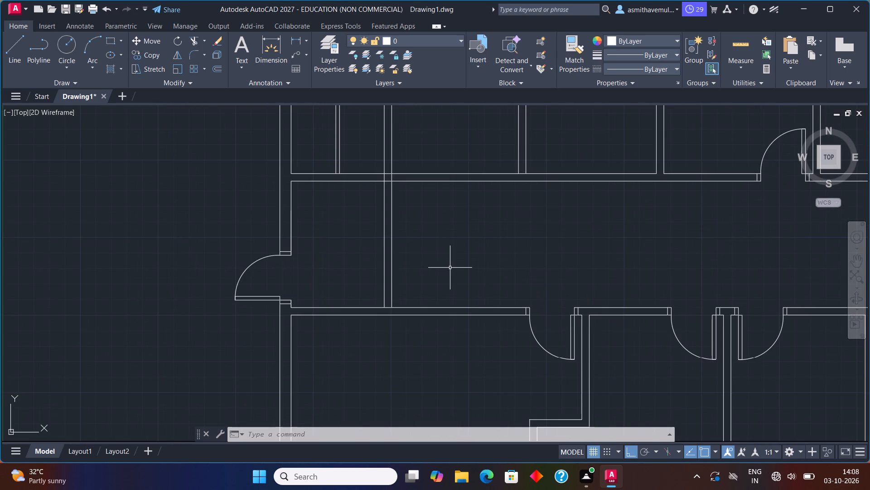
pyautogui.press('l')
pyautogui.press('Return')
pyautogui.write('FROM')
pyautogui.press('Return')
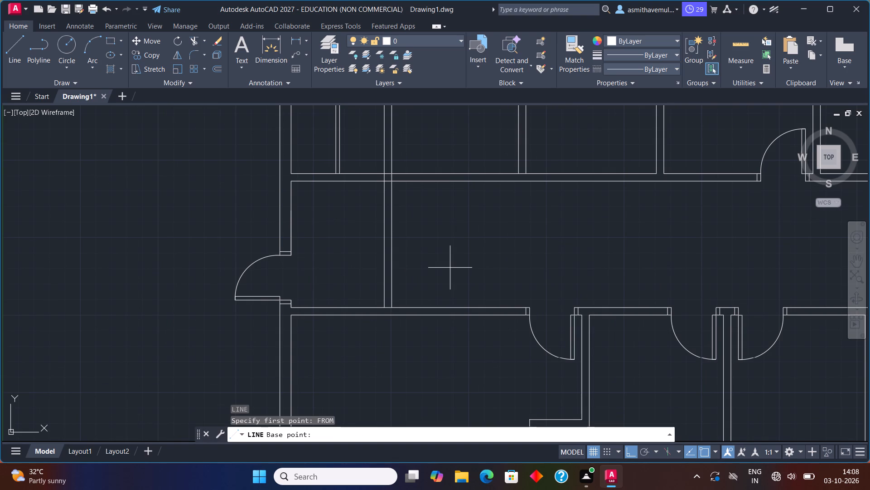
pyautogui.click(382, 310)
pyautogui.write('@0,3')
pyautogui.hotkey('shift', '"')
pyautogui.press('Return')
pyautogui.scroll(2, 425, 289)
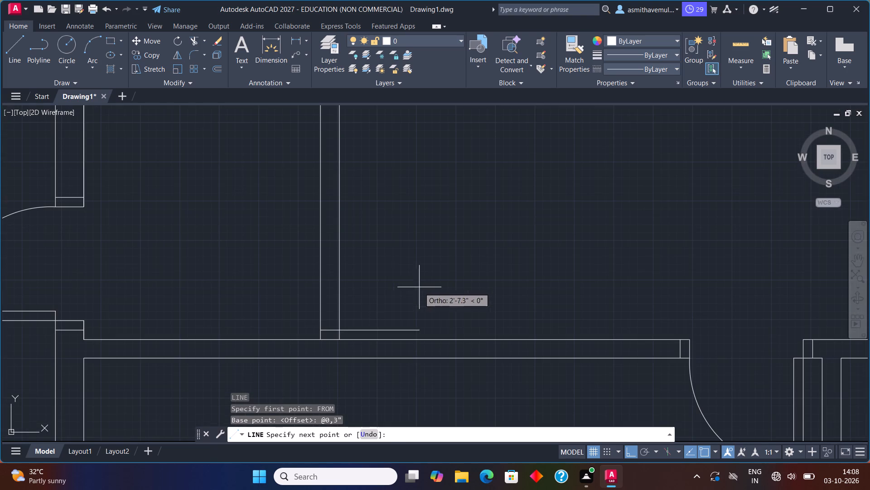
pyautogui.click(339, 332)
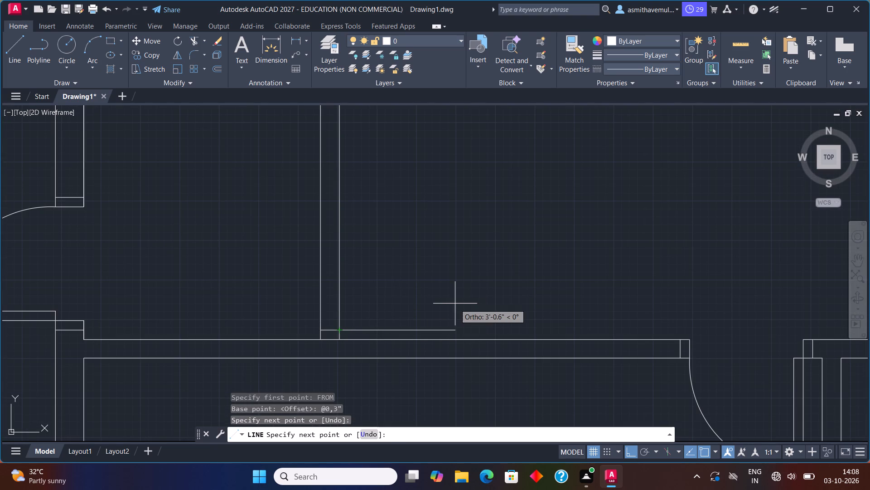
pyautogui.press('Escape')
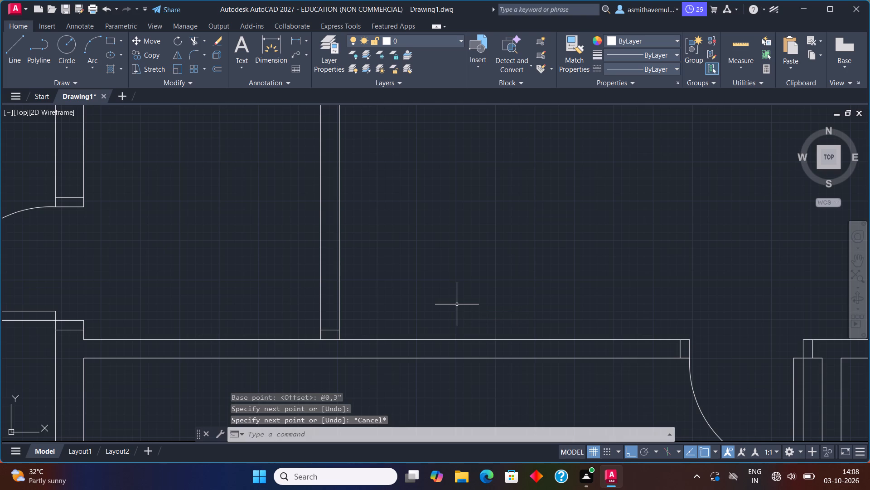
# Trim the corridor south wall's upper line between the two faces of the new partition.
pyautogui.write('TRIM')
pyautogui.press('Return')
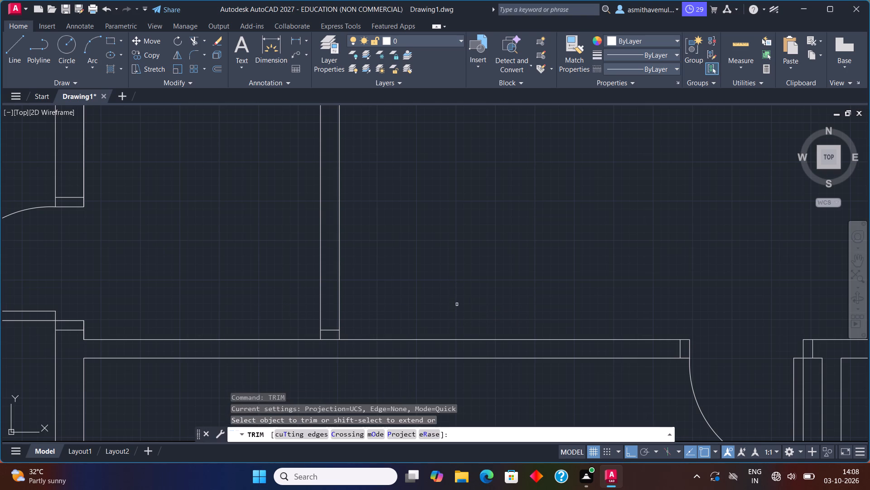
pyautogui.scroll(1, 367, 318)
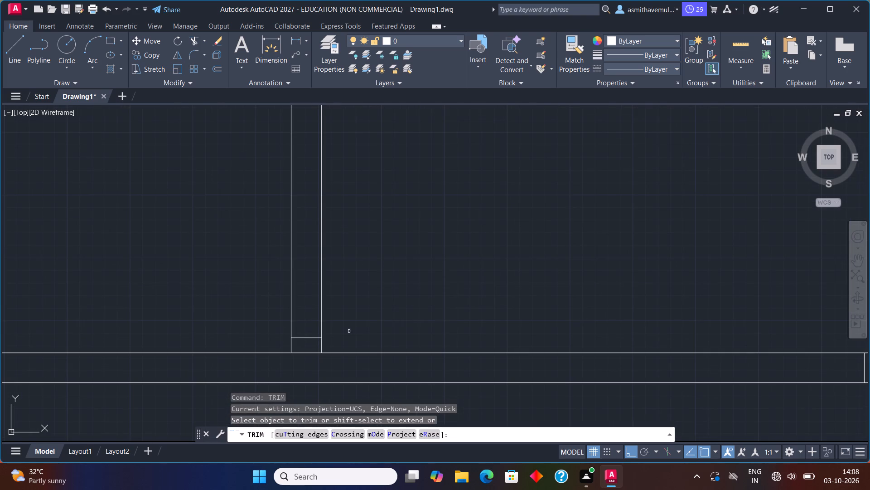
pyautogui.moveTo(300, 357); pyautogui.dragTo(304, 350)
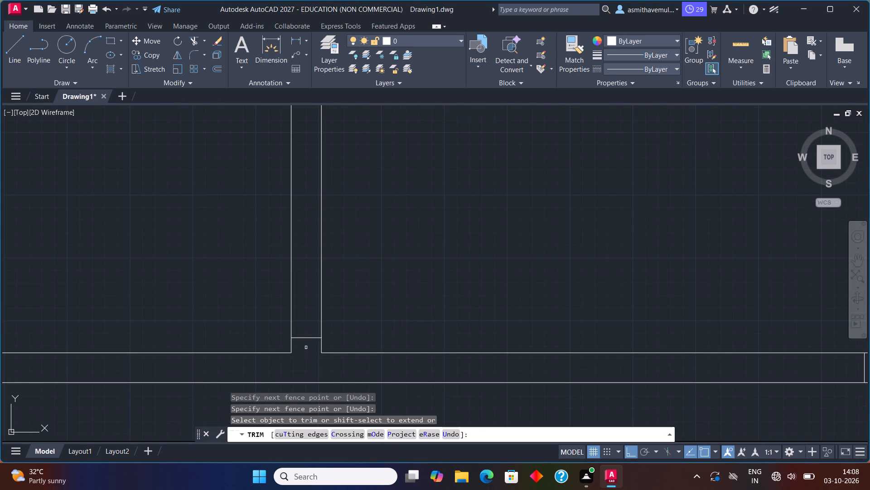
pyautogui.press('Escape')
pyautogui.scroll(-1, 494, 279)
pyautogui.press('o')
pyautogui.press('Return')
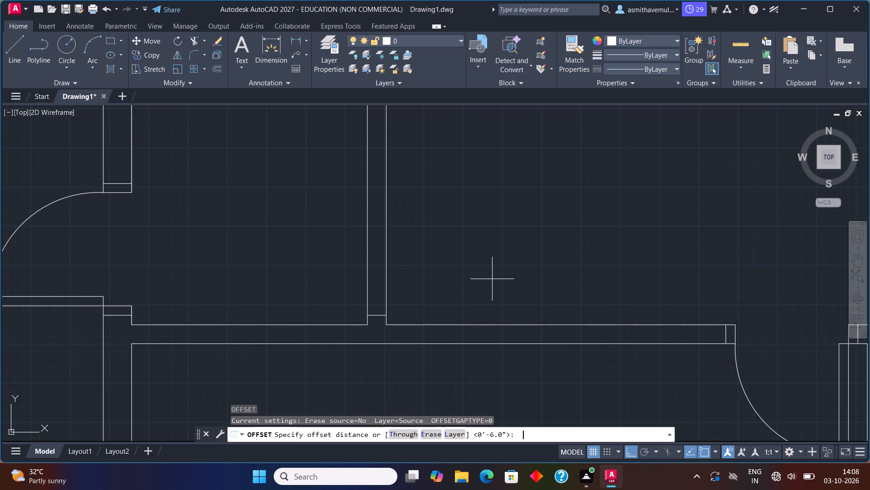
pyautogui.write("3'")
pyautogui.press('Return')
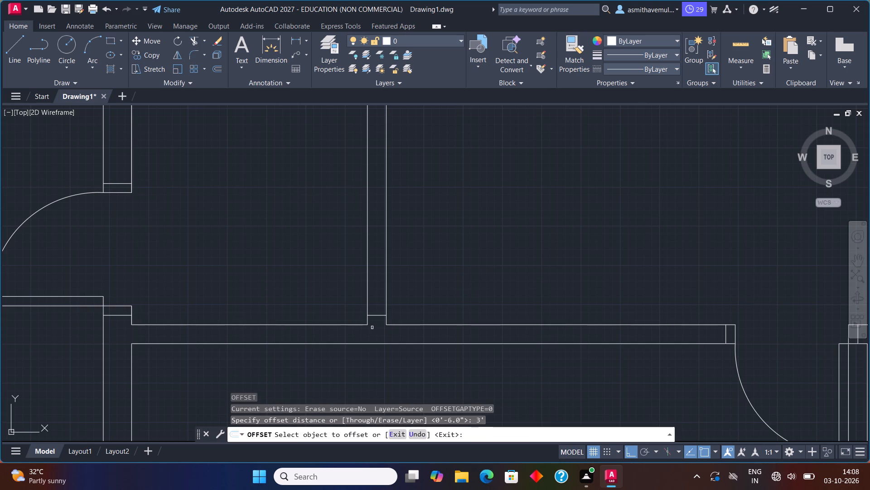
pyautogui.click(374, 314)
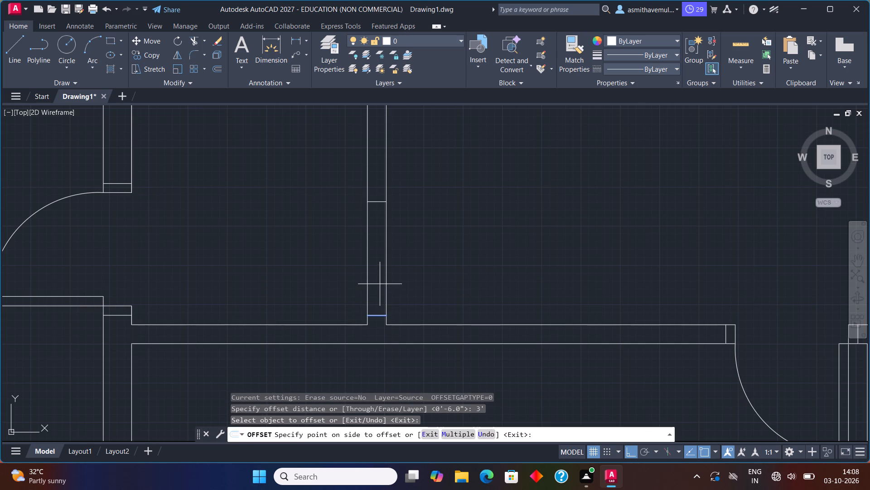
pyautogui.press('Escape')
# Offset the short jamb line at the partition's south end 3" to the north.
pyautogui.press('o')
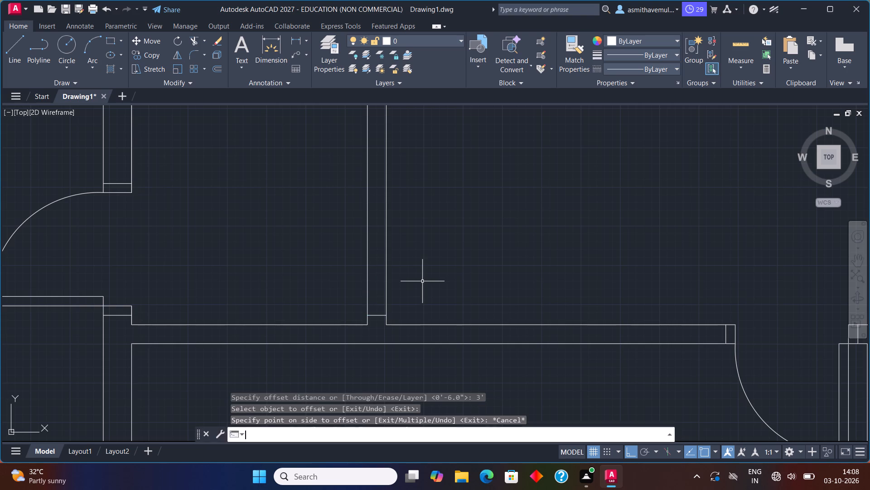
pyautogui.press('Return')
pyautogui.press('3')
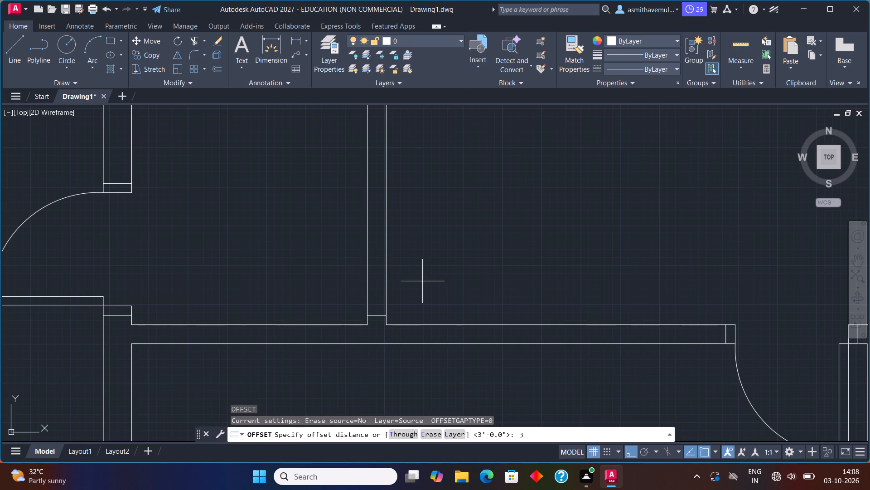
pyautogui.hotkey('shift', '"')
pyautogui.press('Return')
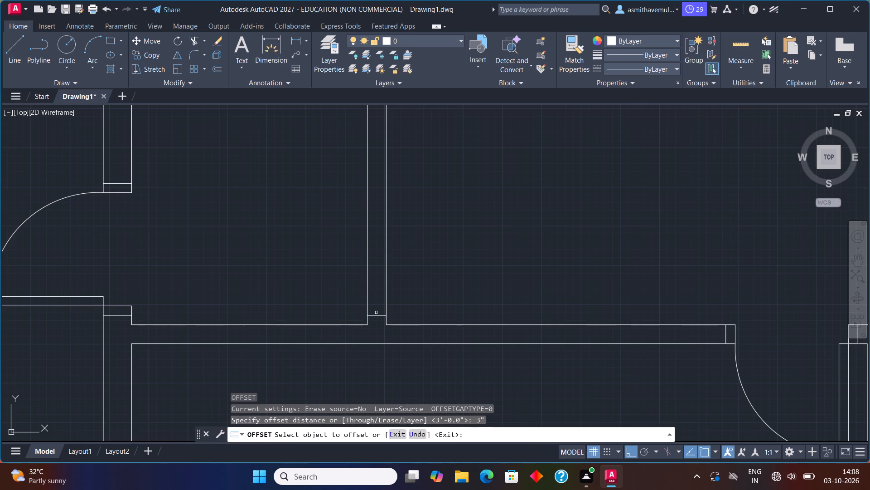
pyautogui.click(377, 316)
pyautogui.click(378, 292)
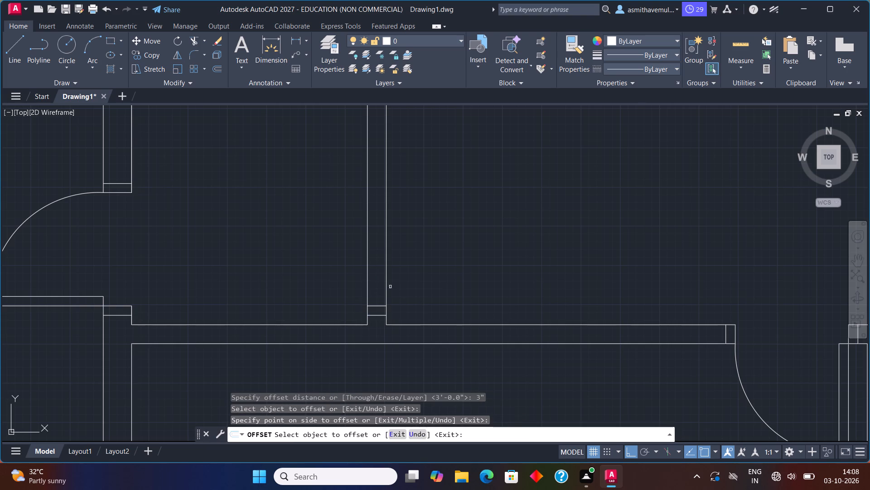
pyautogui.press('Escape')
# Offset the upper of the two south jamb lines 3' north to mark the partition's door opening width.
pyautogui.press('o')
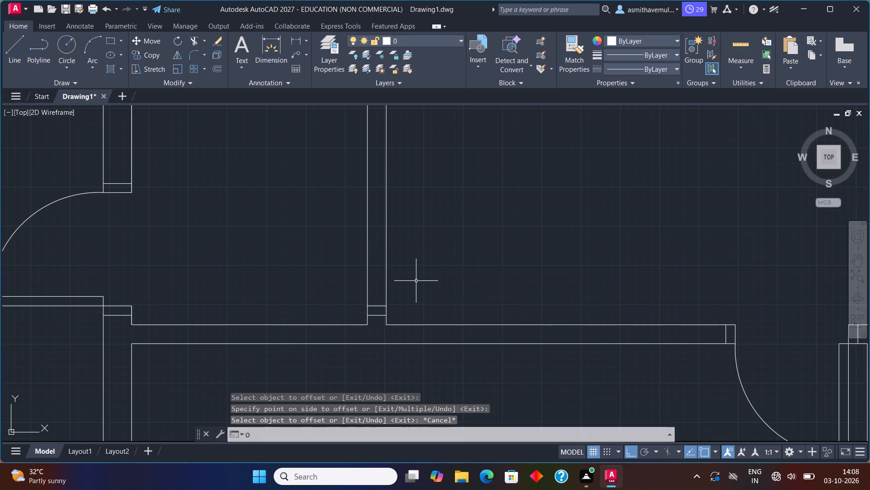
pyautogui.press('Return')
pyautogui.write("3'")
pyautogui.press('Return')
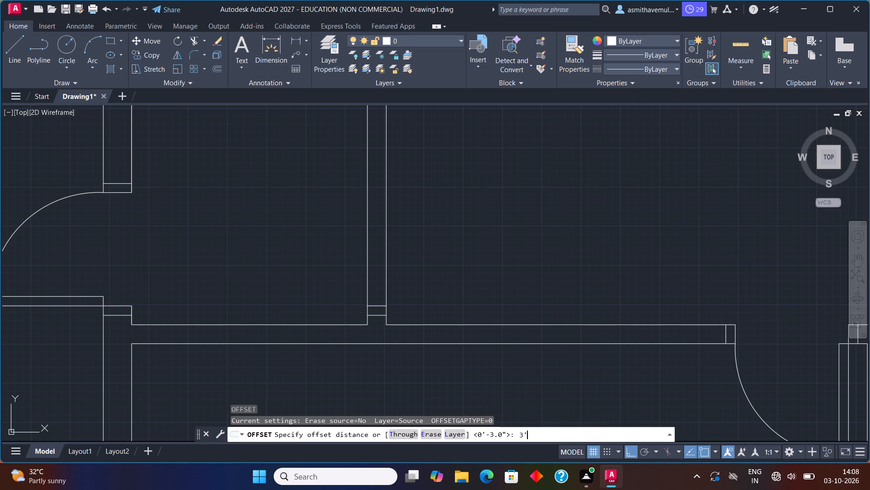
pyautogui.click(377, 306)
pyautogui.click(375, 262)
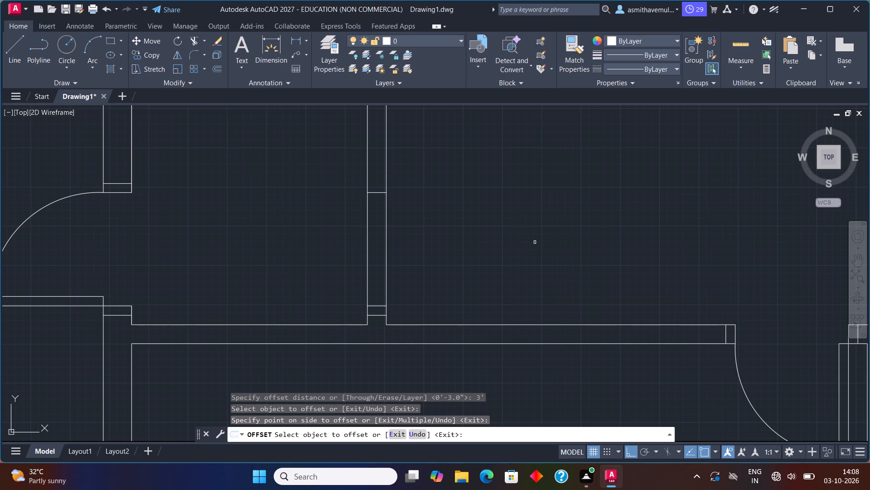
pyautogui.press('Escape')
# Offset the line at the north side of the partition's door opening 3" farther north.
pyautogui.press('o')
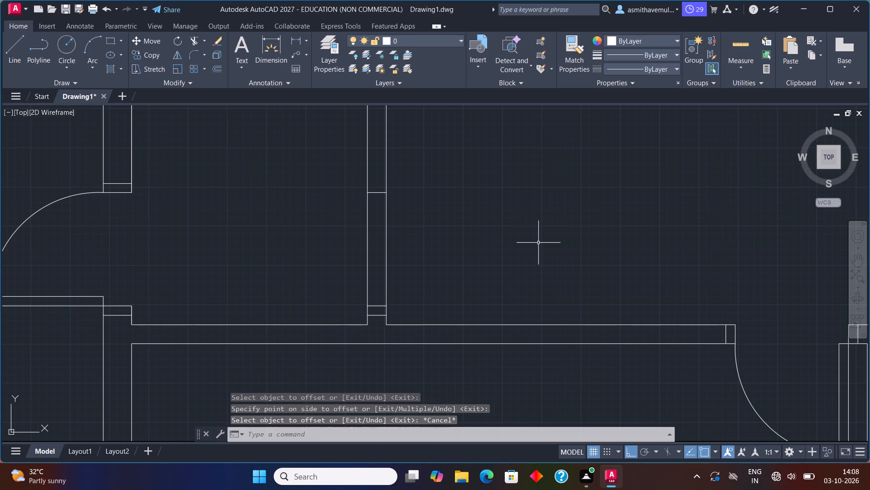
pyautogui.press('Return')
pyautogui.press('3')
pyautogui.hotkey('shift', '"')
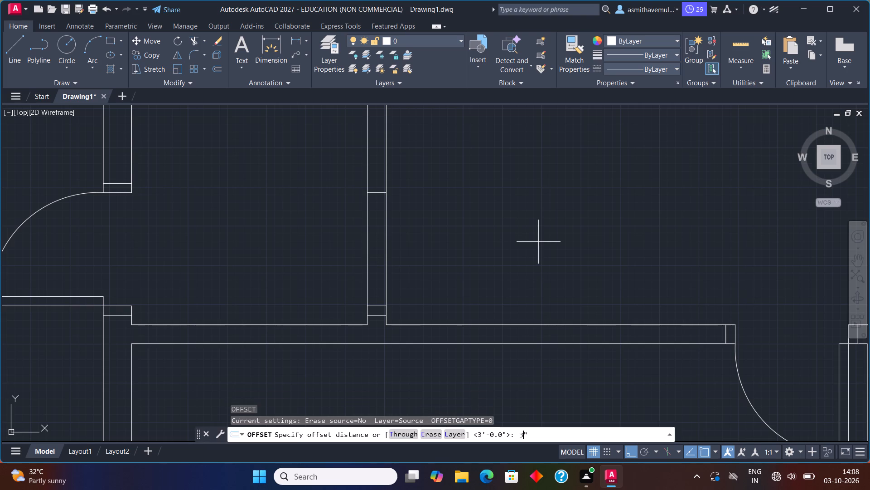
pyautogui.press('Return')
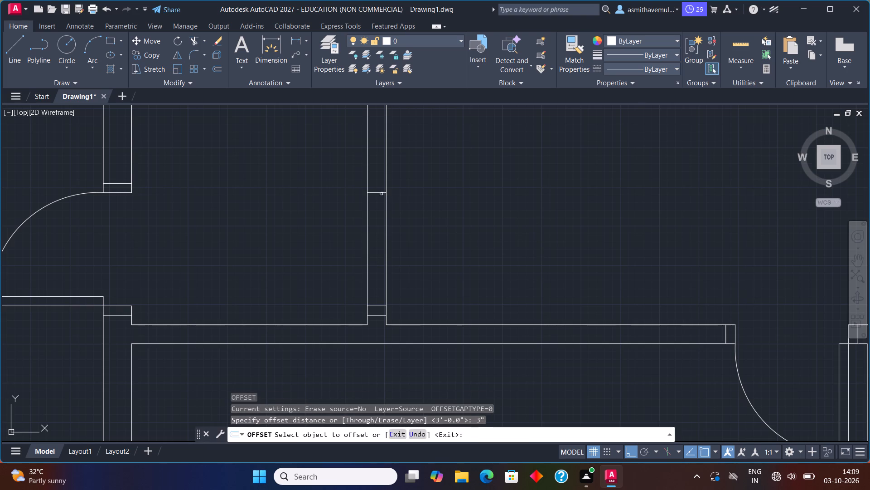
pyautogui.click(380, 193)
pyautogui.click(377, 172)
pyautogui.press('Escape')
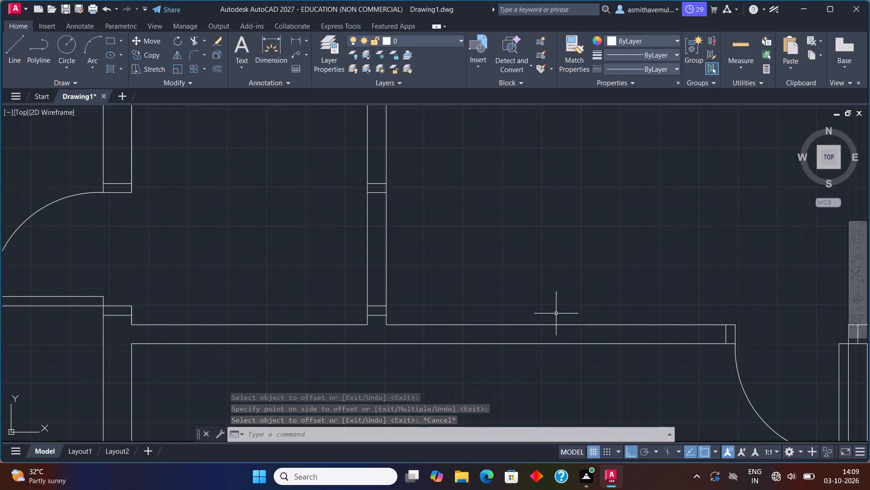
# Trim both faces of the west corridor partition between the jamb lines to open the 3' doorway.
pyautogui.write('TRIM')
pyautogui.press('Return')
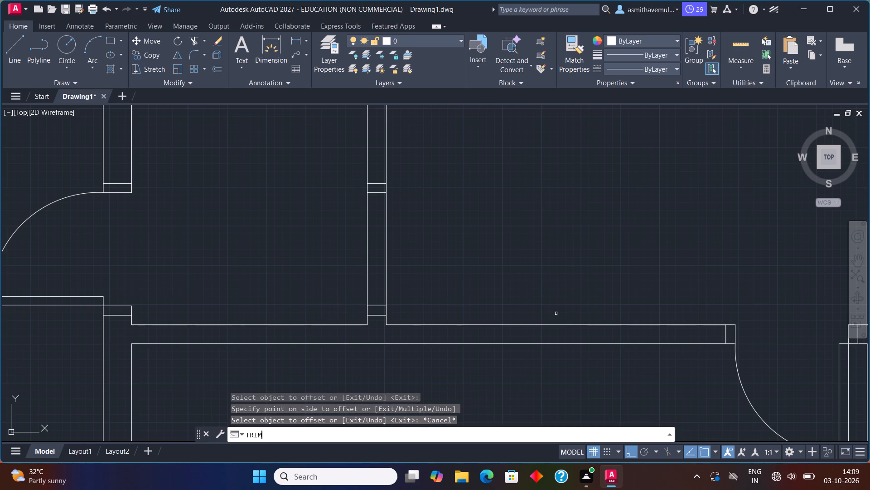
pyautogui.click(387, 266)
pyautogui.moveTo(367, 275); pyautogui.dragTo(433, 263)
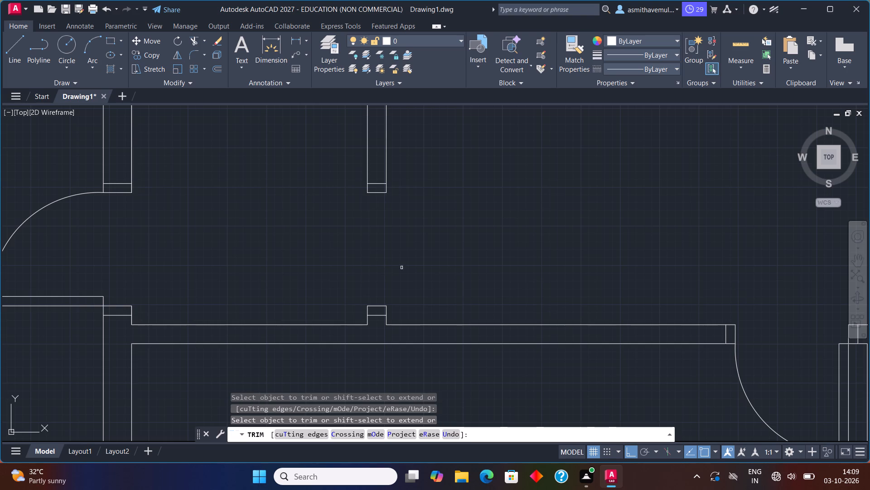
pyautogui.moveTo(433, 263); pyautogui.dragTo(446, 260)
pyautogui.press('Escape')
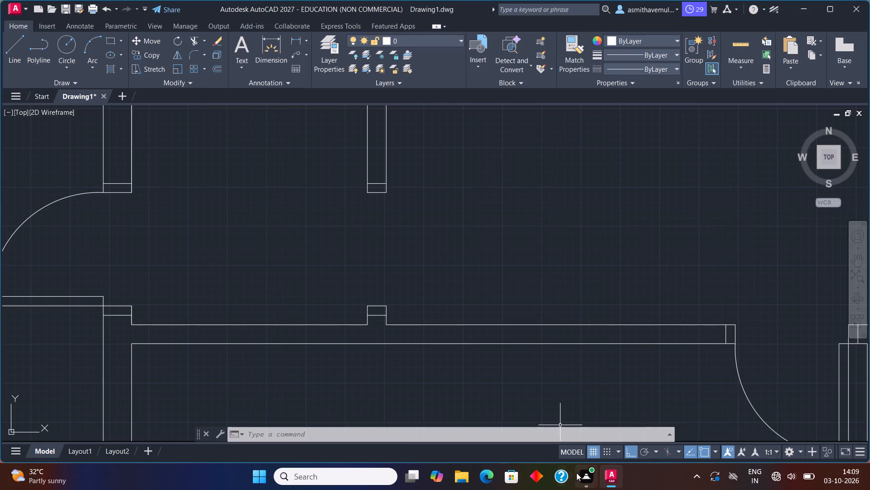
# Draw a 3' by 3" rectangular door leaf extending west from the upper-west corner of the partition's south jamb.
pyautogui.write('REC')
pyautogui.press('Return')
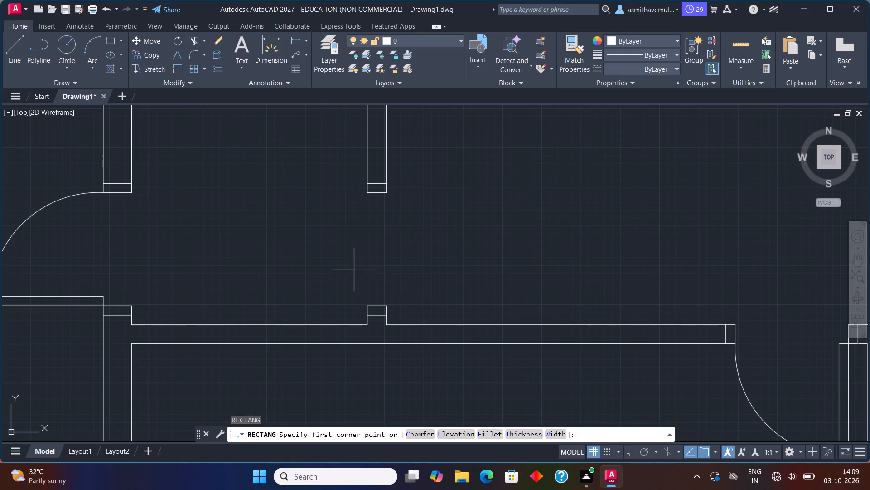
pyautogui.click(367, 306)
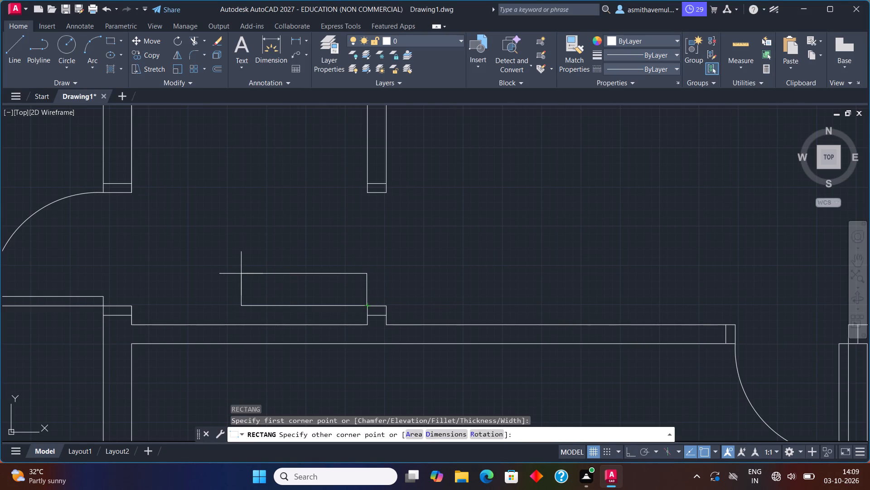
pyautogui.press('d')
pyautogui.press('Return')
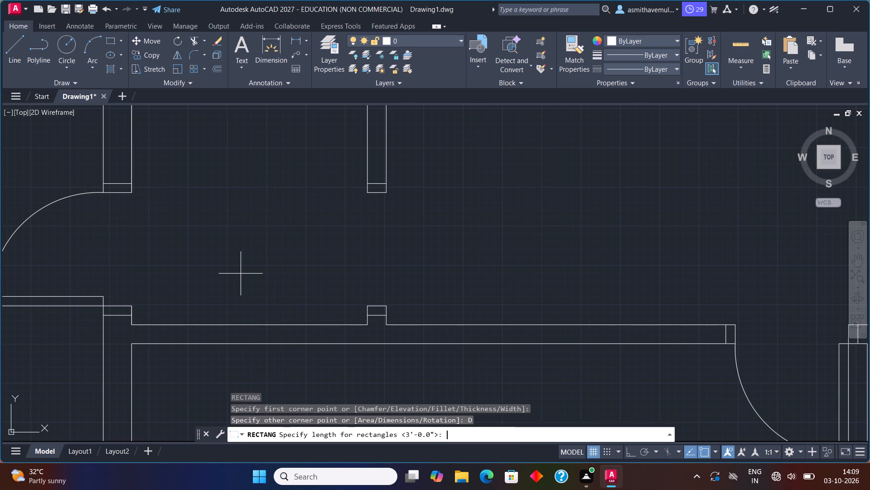
pyautogui.write("3'")
pyautogui.press('Return')
pyautogui.press('3')
pyautogui.hotkey('shift', '"')
pyautogui.press('Return')
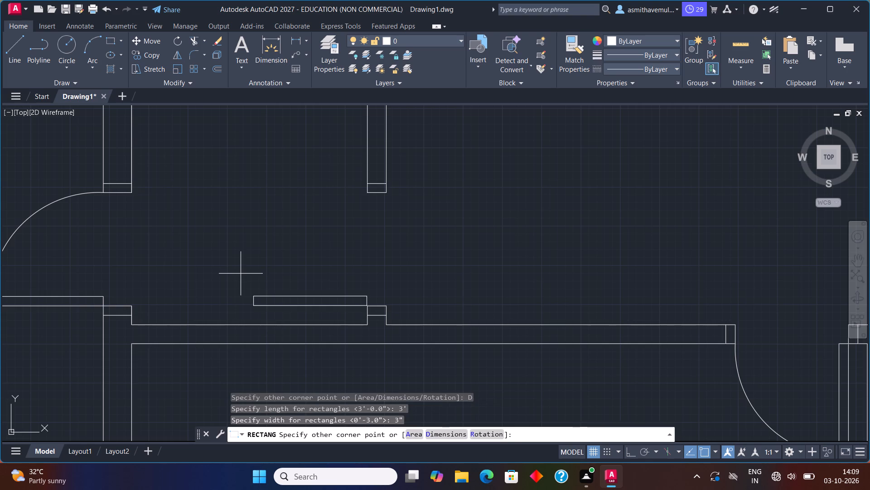
pyautogui.click(241, 274)
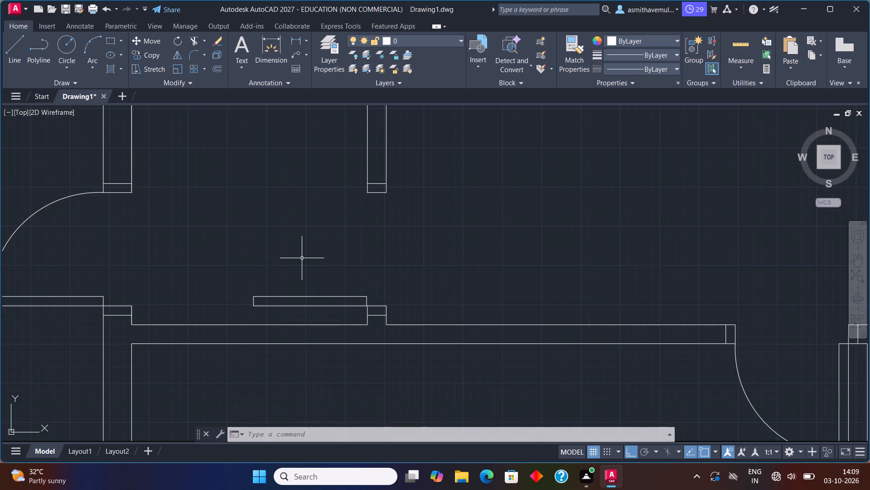
# Draw the door swing arc from the leaf's west end to the lower-west corner of the partition's north jamb.
pyautogui.write('ARC')
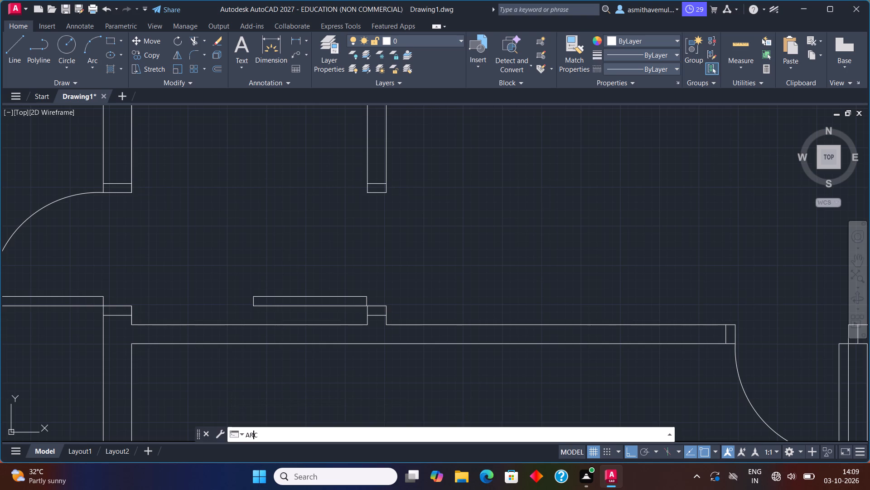
pyautogui.press('Return')
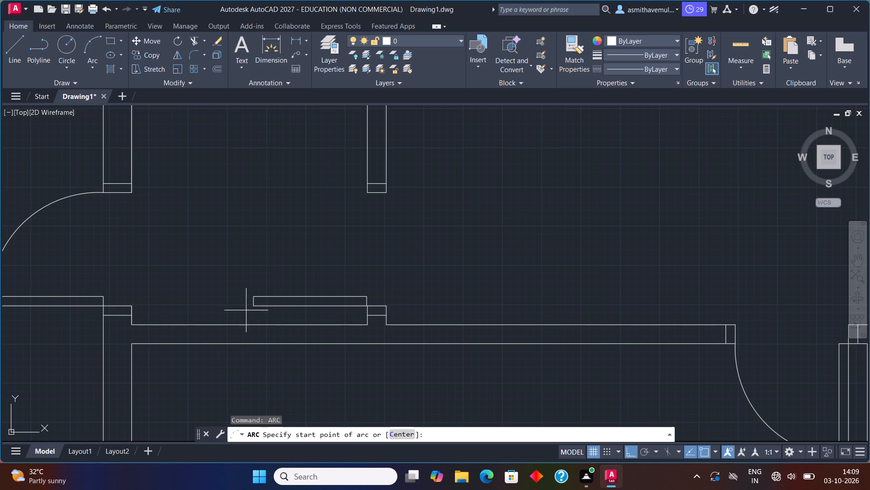
pyautogui.click(254, 309)
pyautogui.click(253, 293)
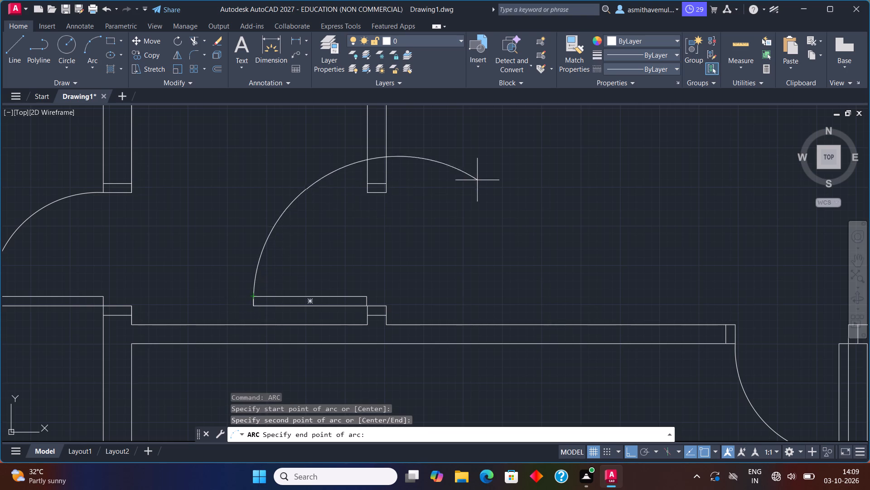
pyautogui.click(371, 191)
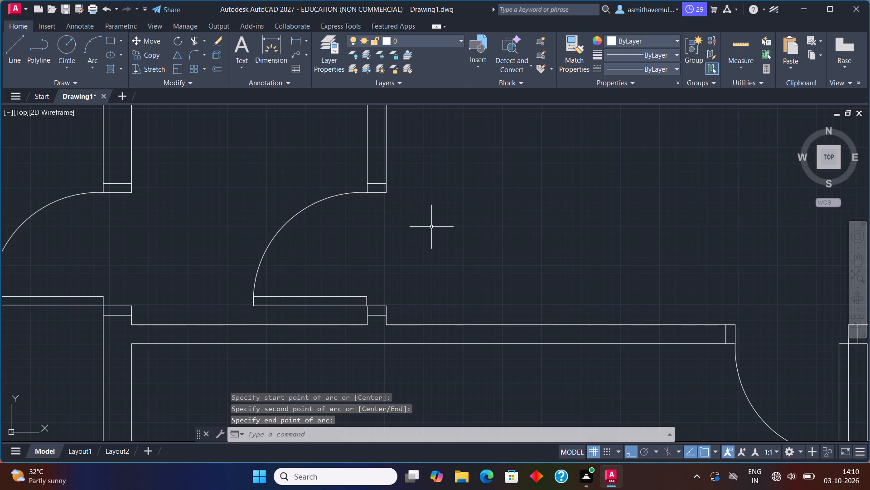
# Trim the corridor north wall's upper line between the partition faces, and both partition faces within that wall's thickness.
pyautogui.scroll(-1, 435, 235)
pyautogui.moveTo(452, 234); pyautogui.dragTo(362, 216, button='middle')
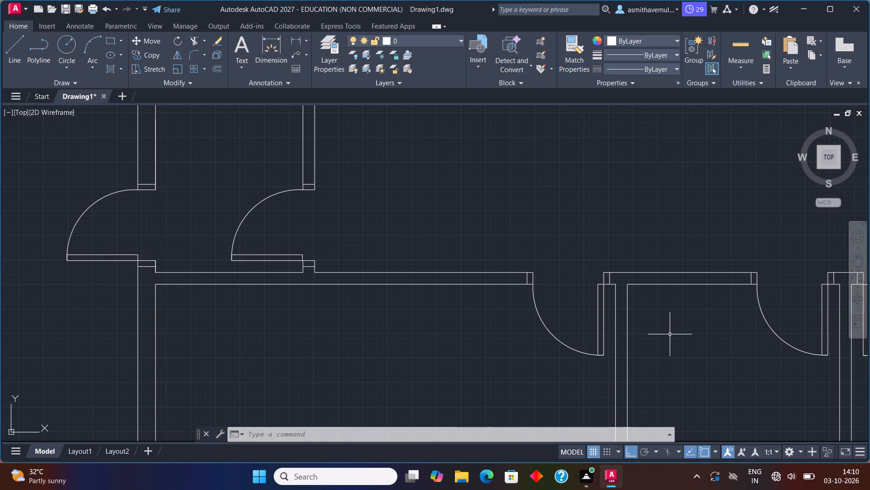
pyautogui.scroll(-2, 621, 320)
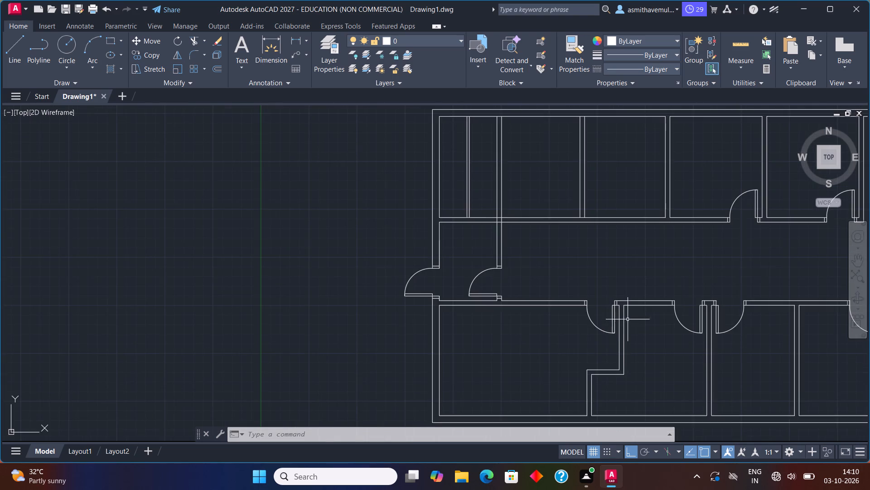
pyautogui.scroll(-1, 640, 321)
pyautogui.moveTo(638, 319); pyautogui.dragTo(564, 292, button='middle')
pyautogui.scroll(1, 503, 233)
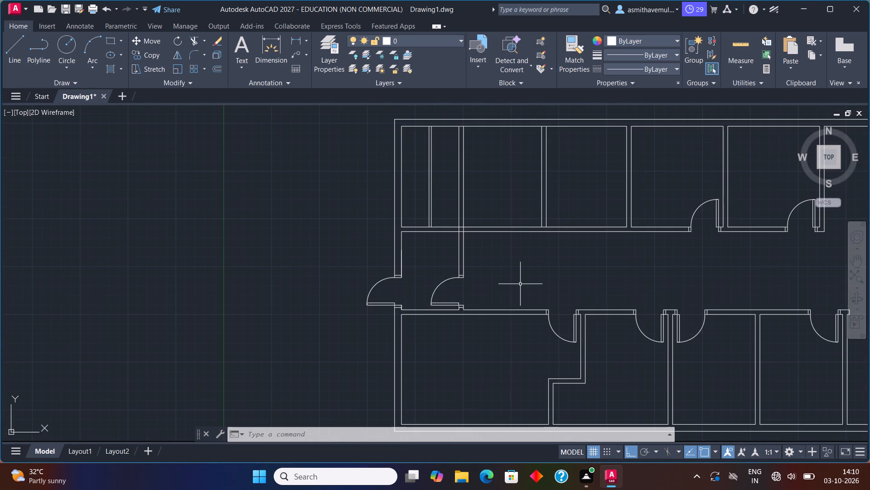
pyautogui.moveTo(516, 272); pyautogui.dragTo(557, 317, button='middle')
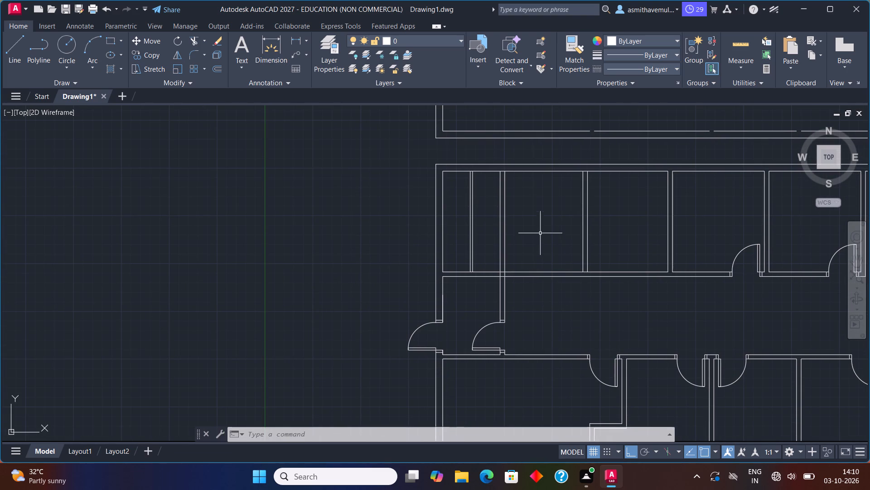
pyautogui.scroll(1, 538, 229)
pyautogui.write('TRIM')
pyautogui.press('Return')
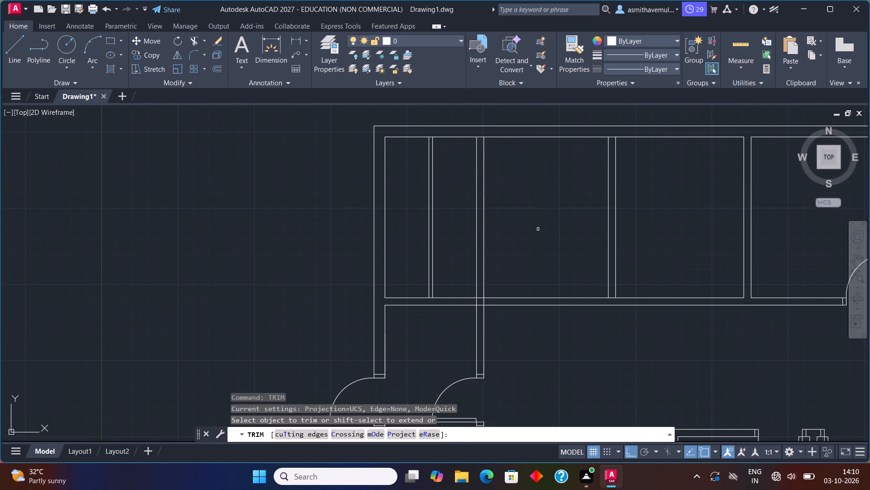
pyautogui.scroll(2, 511, 291)
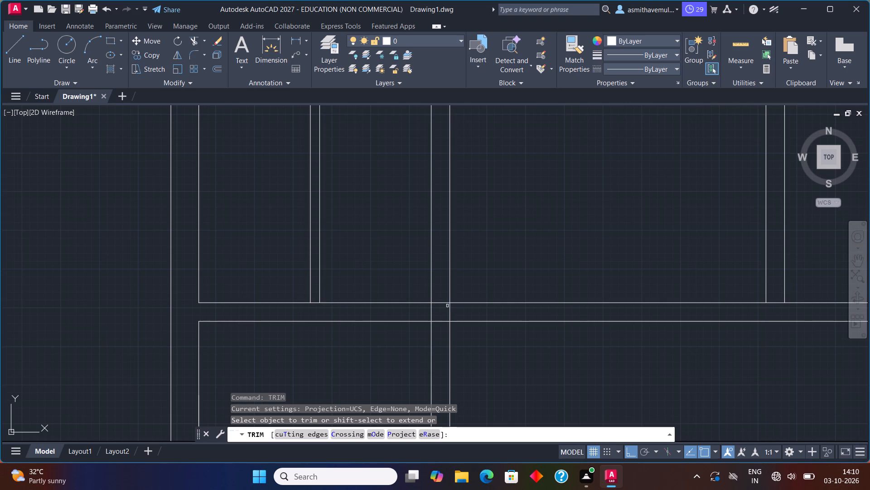
pyautogui.moveTo(444, 303); pyautogui.dragTo(444, 290)
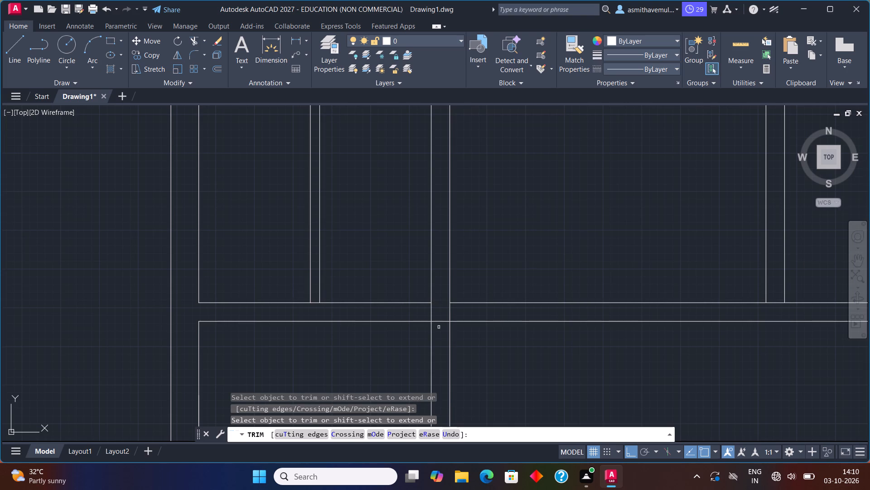
pyautogui.moveTo(442, 316); pyautogui.dragTo(490, 306)
pyautogui.moveTo(442, 314); pyautogui.dragTo(409, 311)
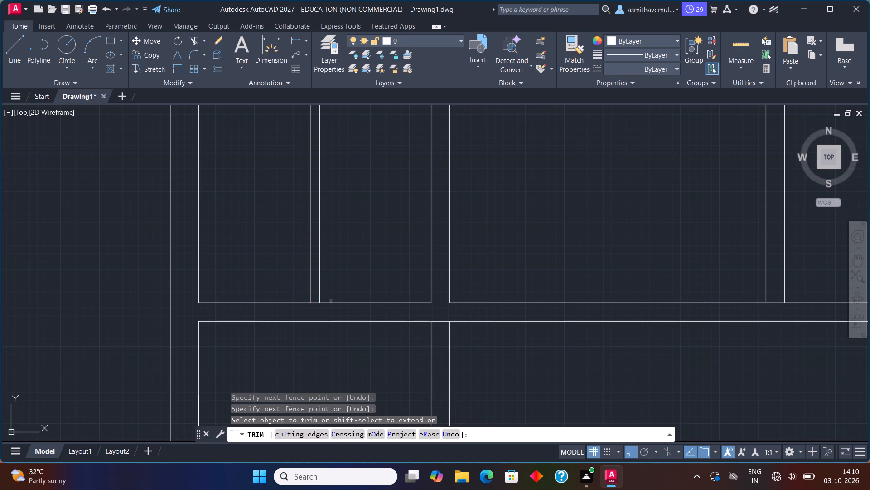
# Trim the inner line of the building's north wall between the two faces of the partition.
pyautogui.moveTo(333, 300); pyautogui.dragTo(349, 335, button='middle')
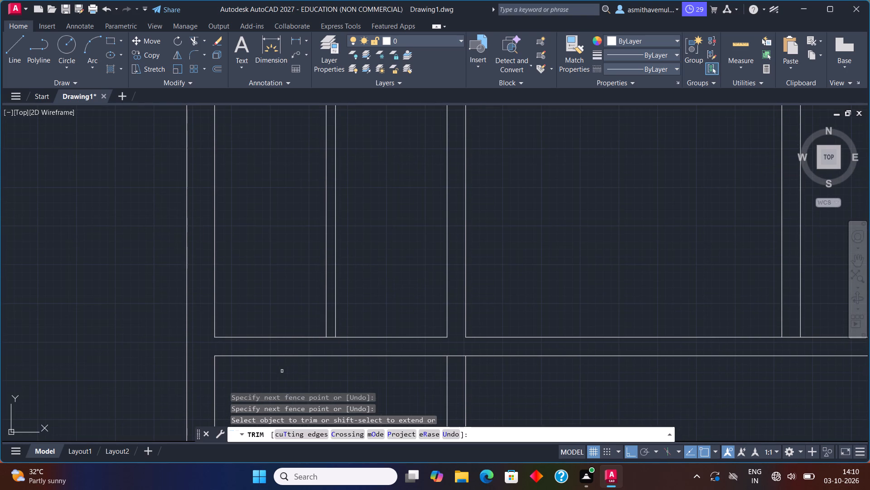
pyautogui.scroll(-1, 442, 303)
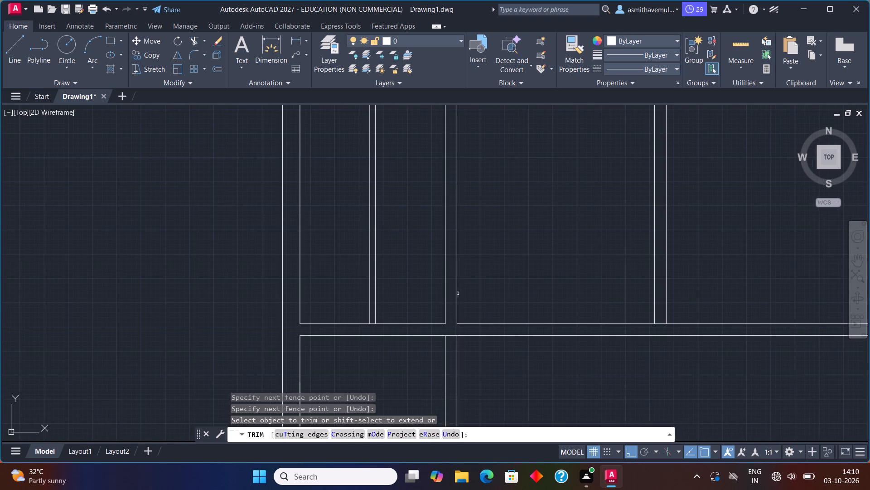
pyautogui.moveTo(460, 292); pyautogui.dragTo(421, 370, button='middle')
pyautogui.scroll(1, 424, 161)
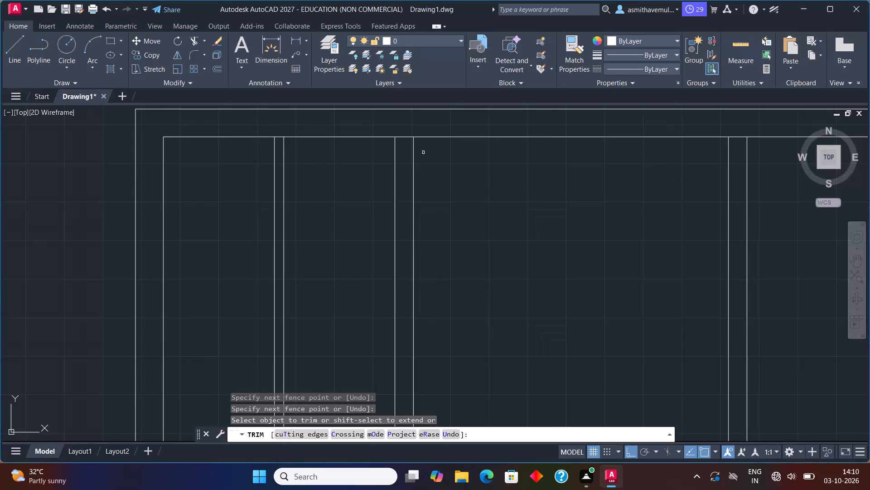
pyautogui.click(410, 136)
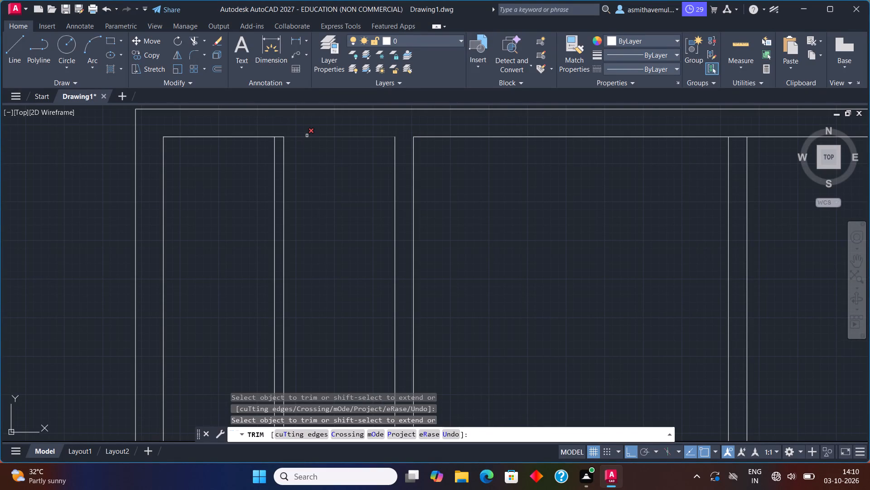
pyautogui.scroll(1, 289, 137)
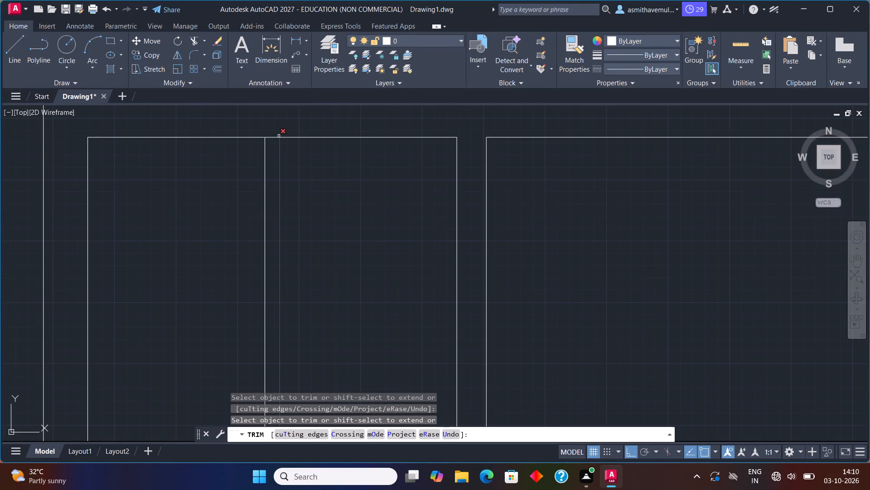
pyautogui.press('Escape')
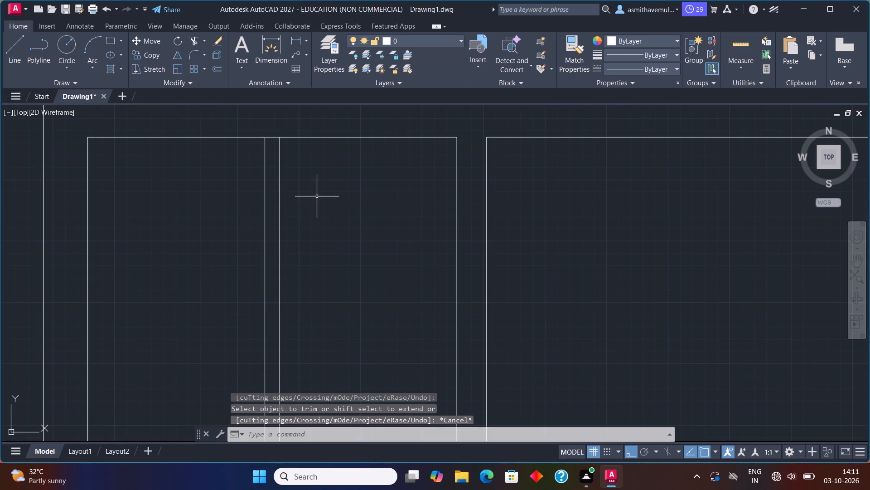
# Extend the west exterior wall's inner face and the partition's west face south to the corridor north wall's lower line.
pyautogui.scroll(-1, 333, 230)
pyautogui.moveTo(393, 307); pyautogui.dragTo(415, 206, button='middle')
pyautogui.moveTo(369, 240); pyautogui.dragTo(371, 237, button='middle')
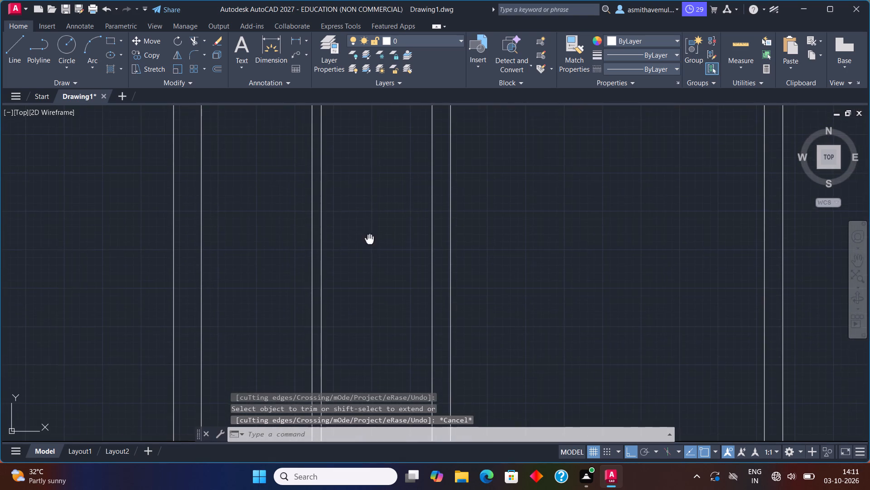
pyautogui.moveTo(371, 237); pyautogui.dragTo(405, 154, button='middle')
pyautogui.scroll(-1, 400, 181)
pyautogui.moveTo(390, 262); pyautogui.dragTo(405, 217, button='middle')
pyautogui.scroll(-1, 444, 255)
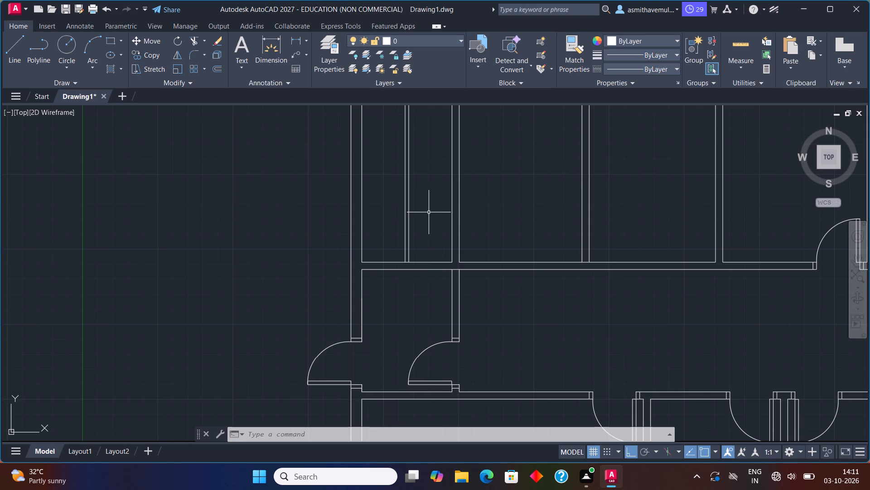
pyautogui.write('EXTEND')
pyautogui.press('Return')
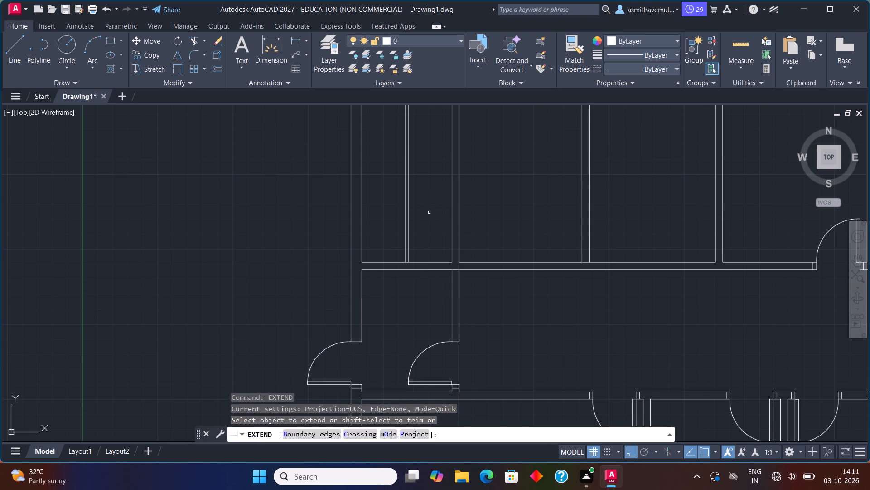
pyautogui.scroll(1, 428, 232)
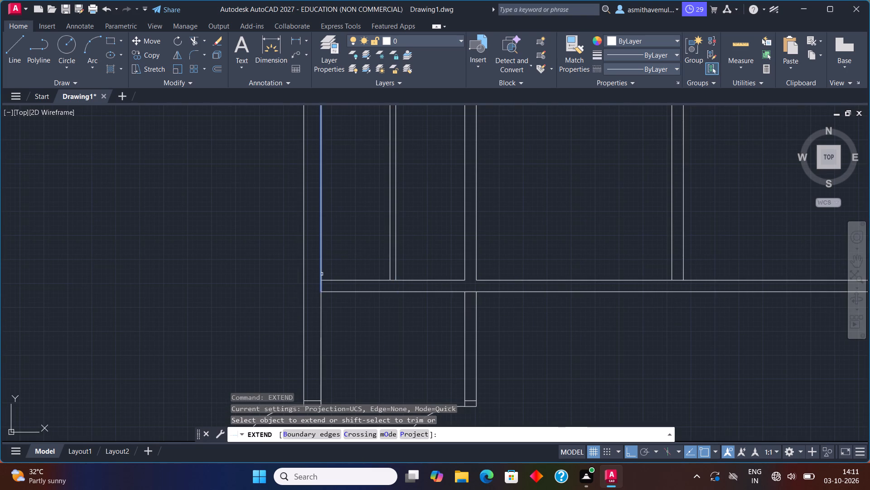
pyautogui.click(322, 274)
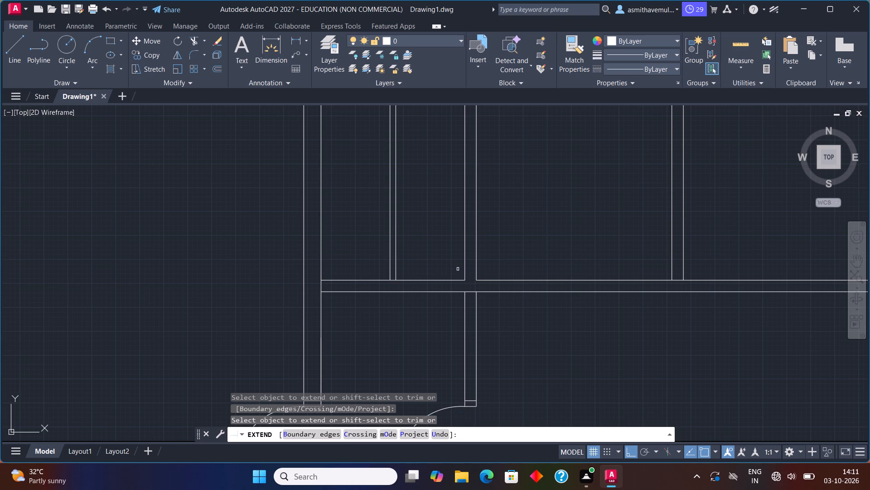
pyautogui.click(466, 264)
pyautogui.press('Escape')
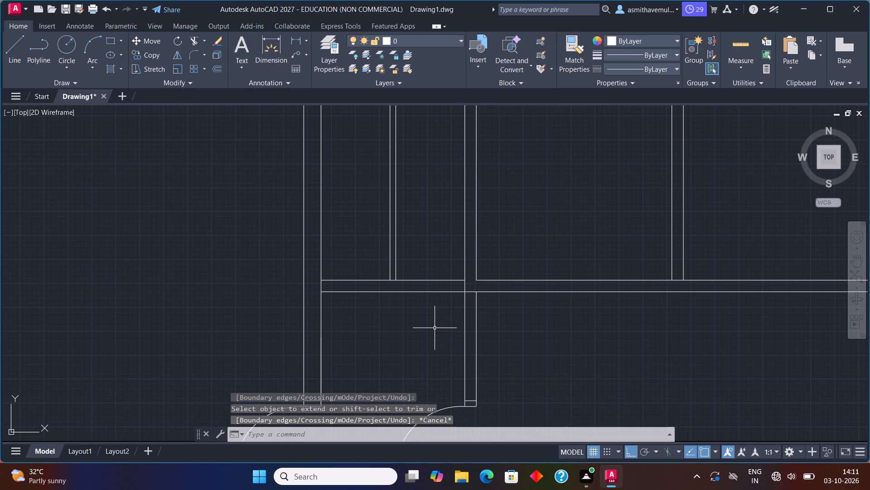
# Trim away both corridor north wall lines between the west exterior wall and the partition, including the piece closing the thin divider's south end.
pyautogui.write('TRIM')
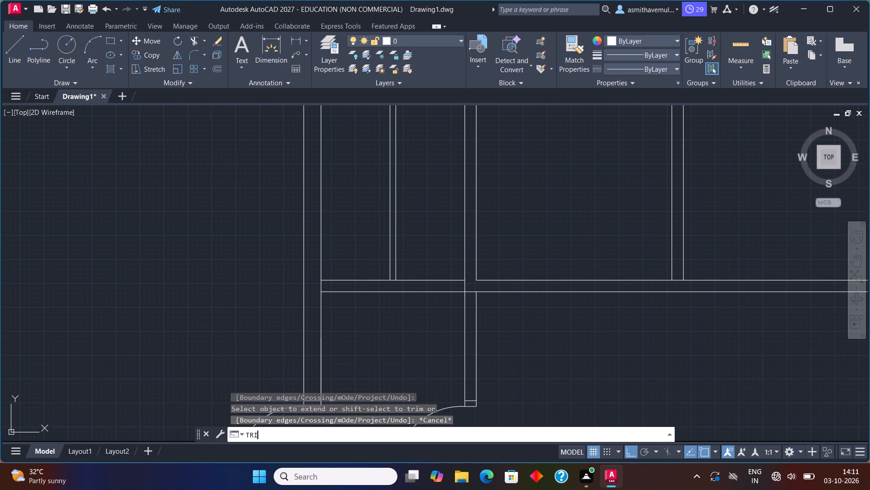
pyautogui.press('Return')
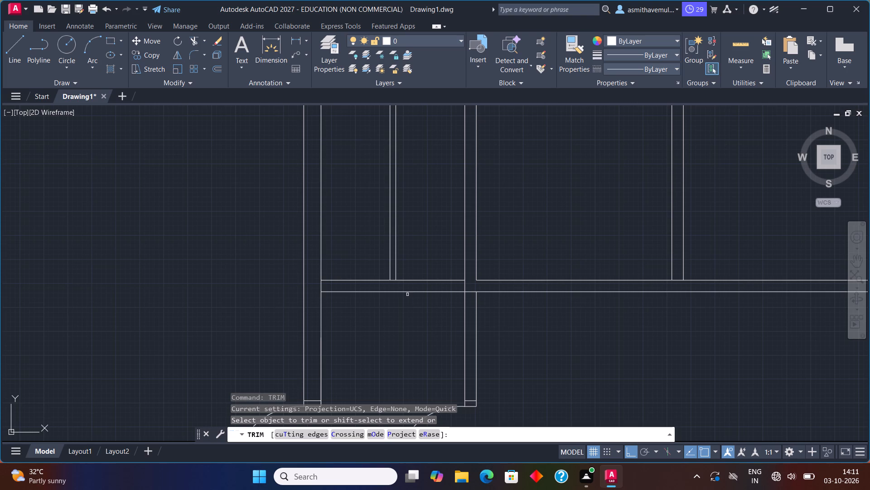
pyautogui.click(407, 294)
pyautogui.click(411, 280)
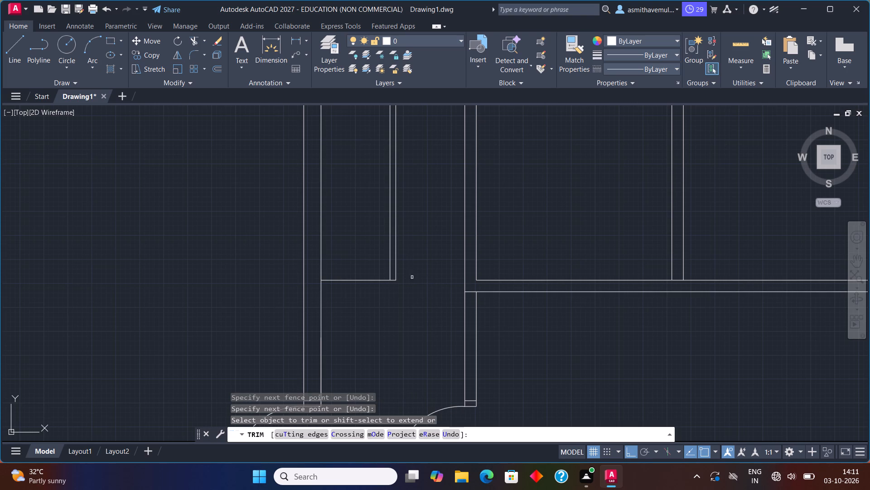
pyautogui.click(385, 280)
pyautogui.scroll(1, 399, 281)
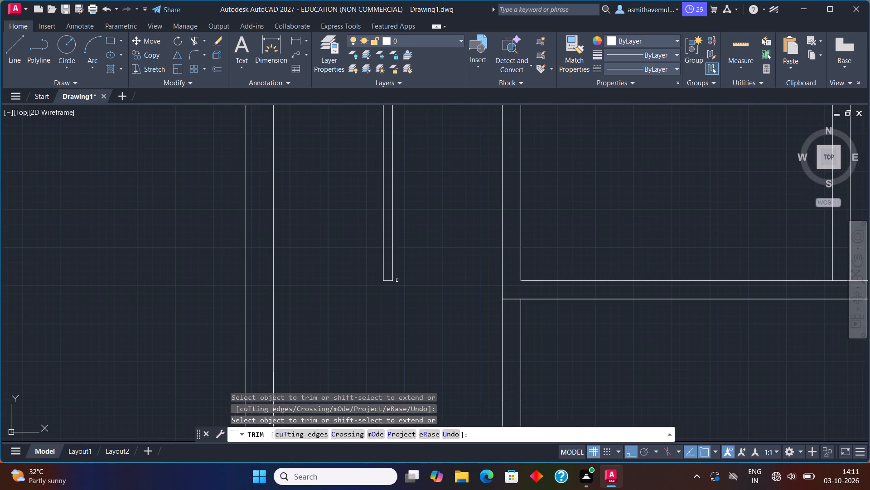
pyautogui.click(390, 281)
pyautogui.press('Escape')
# Offset the north wall's inner line 3' south across the northwest bay to mark the stair landing edge.
pyautogui.scroll(-1, 428, 304)
pyautogui.moveTo(428, 304); pyautogui.dragTo(447, 348, button='middle')
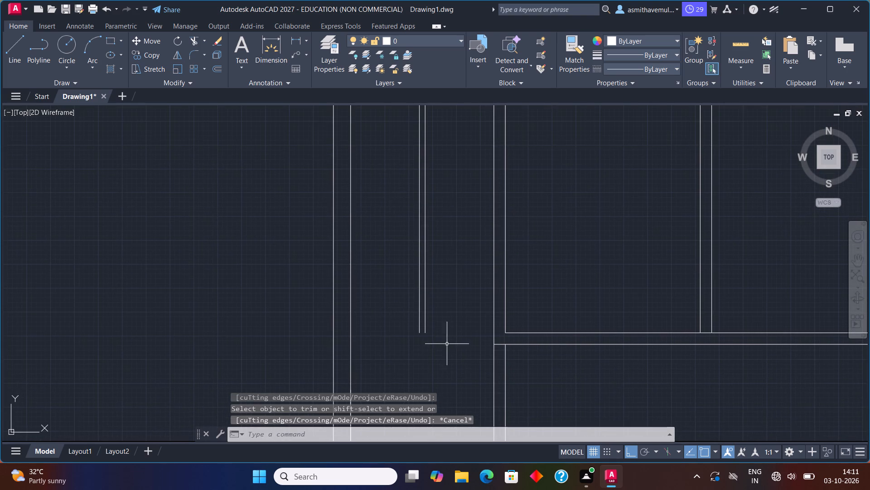
pyautogui.scroll(-1, 438, 284)
pyautogui.moveTo(438, 284); pyautogui.dragTo(444, 315, button='middle')
pyautogui.scroll(1, 448, 264)
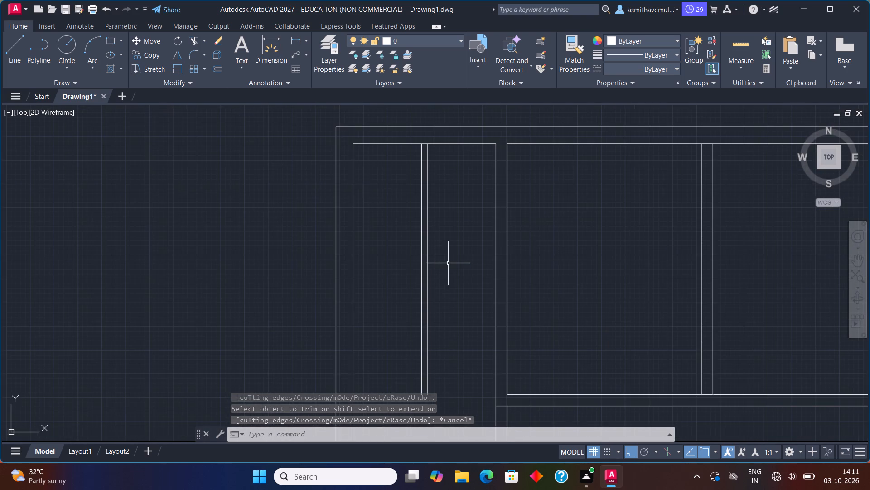
pyautogui.moveTo(448, 260); pyautogui.dragTo(455, 296, button='middle')
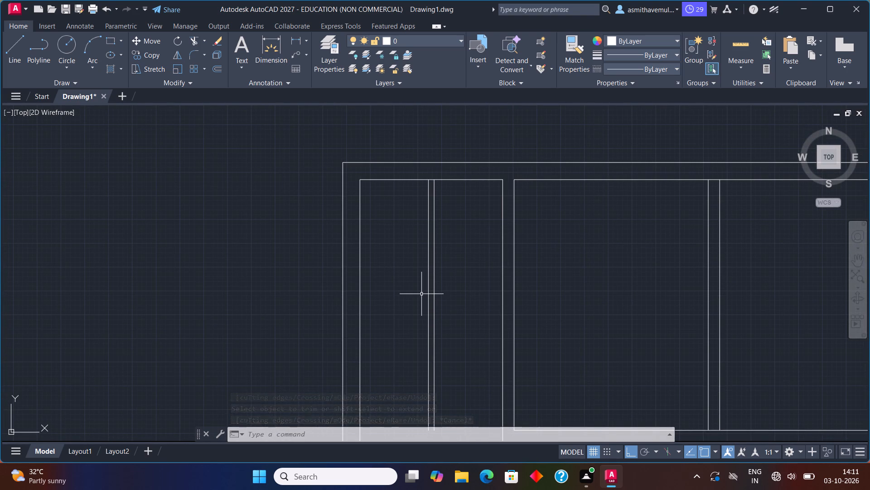
pyautogui.press('o')
pyautogui.press('Return')
pyautogui.write("3'")
pyautogui.press('Return')
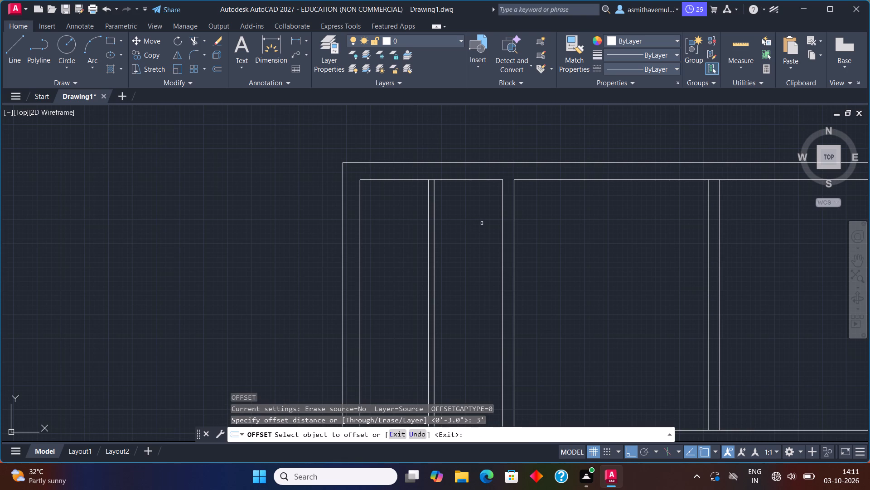
pyautogui.click(478, 180)
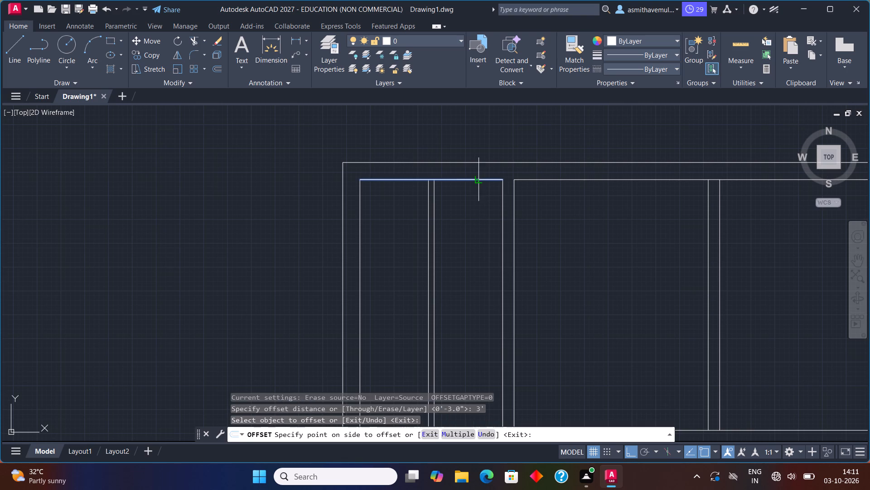
pyautogui.click(479, 200)
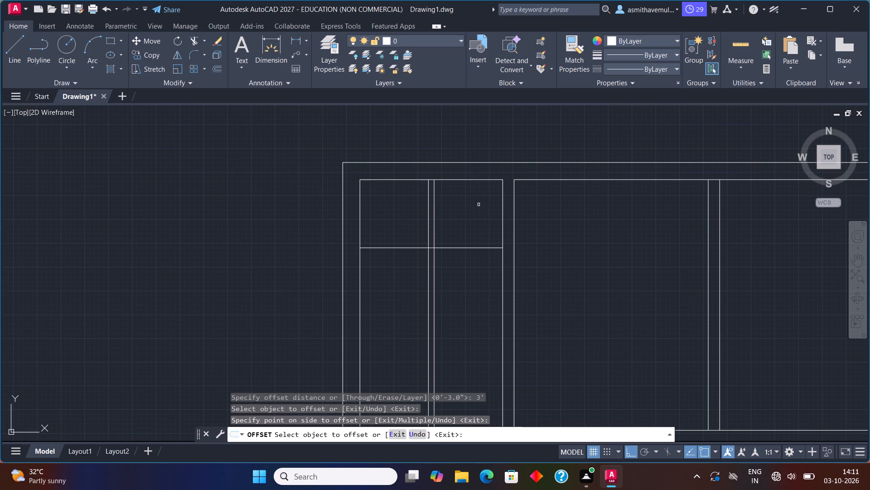
pyautogui.press('Escape')
# Trim both lines of the thin central divider north of the landing edge.
pyautogui.write('TRIM')
pyautogui.press('Return')
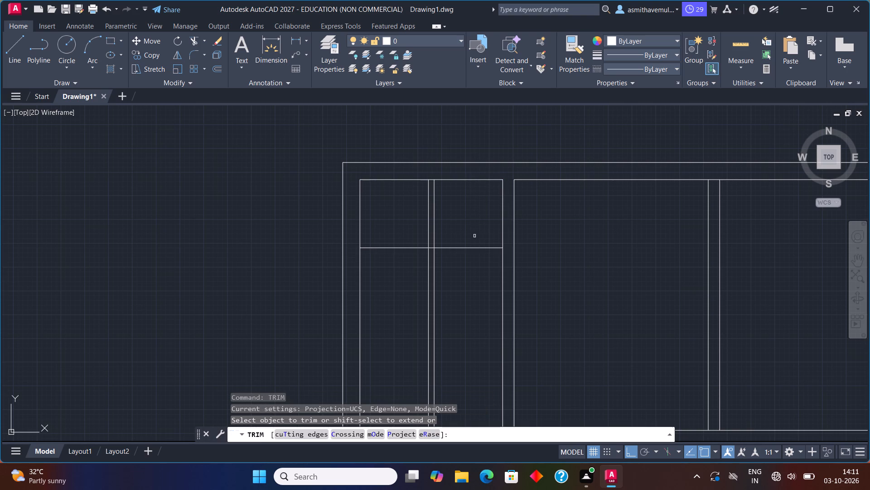
pyautogui.moveTo(462, 229); pyautogui.dragTo(397, 230)
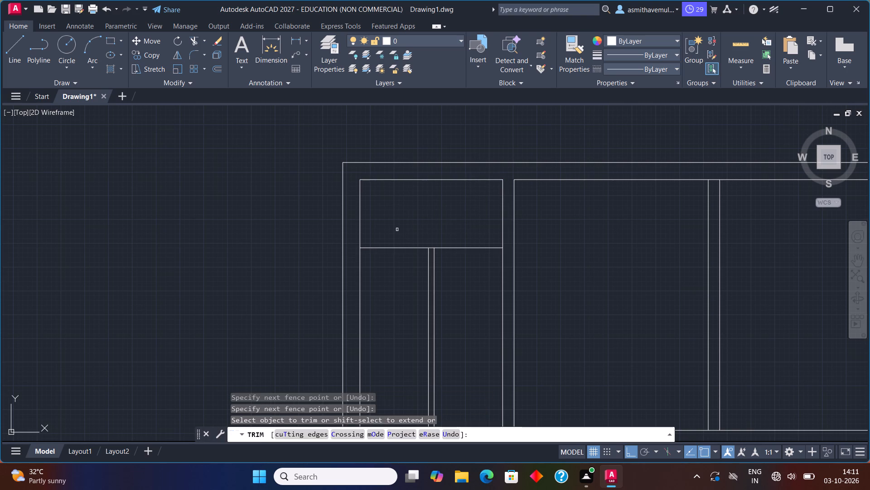
pyautogui.press('Escape')
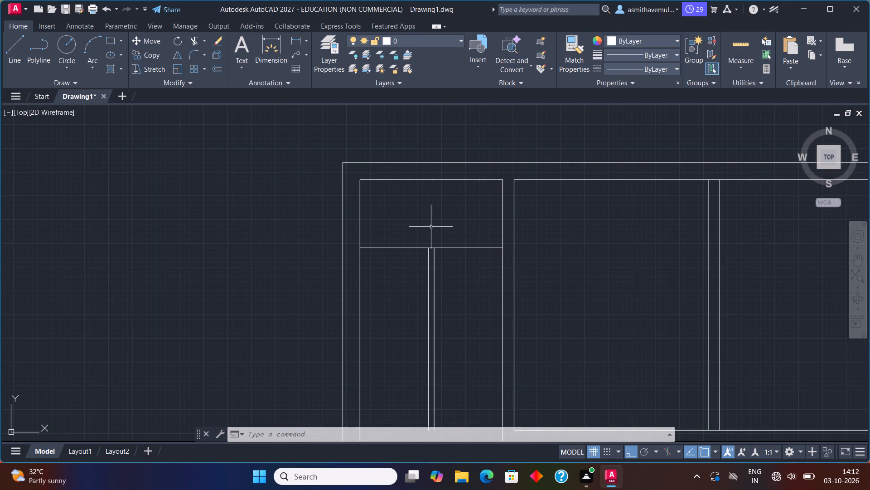
# Offset the landing edge southward three successive times at 11" spacing to form the first stair tread lines.
pyautogui.press('o')
pyautogui.press('Return')
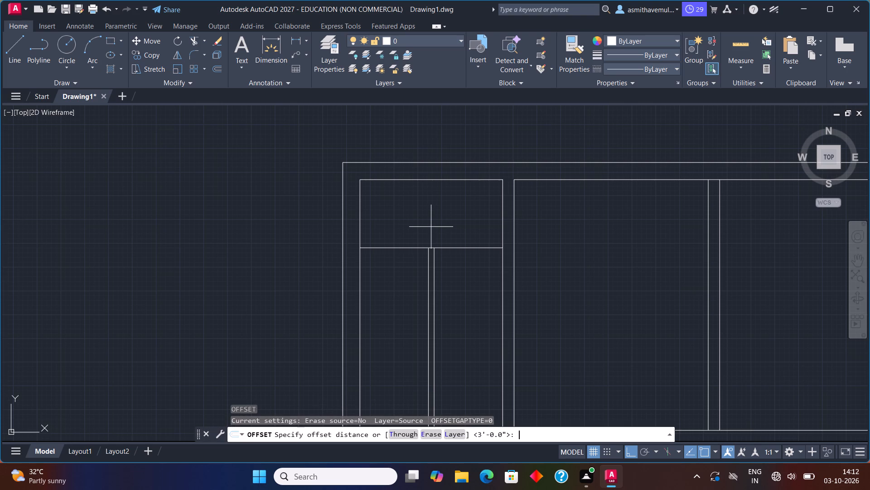
pyautogui.write('11')
pyautogui.hotkey('shift', '"')
pyautogui.press('Return')
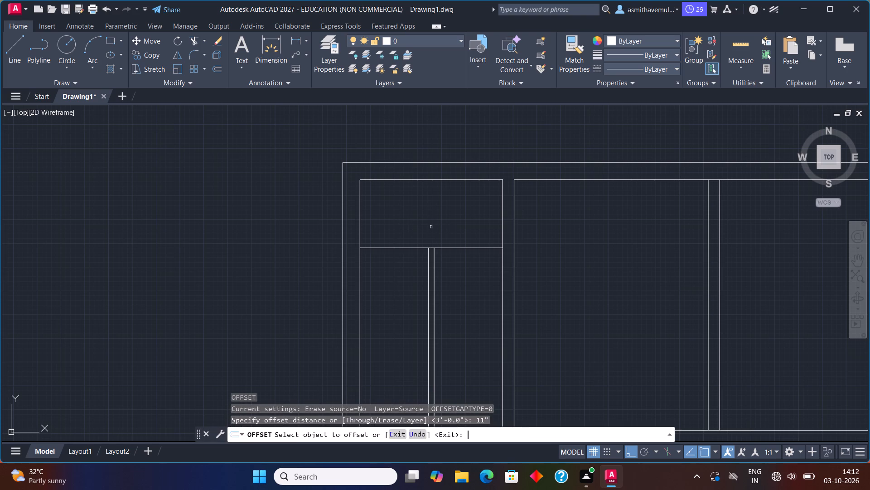
pyautogui.moveTo(476, 275); pyautogui.dragTo(486, 171, button='middle')
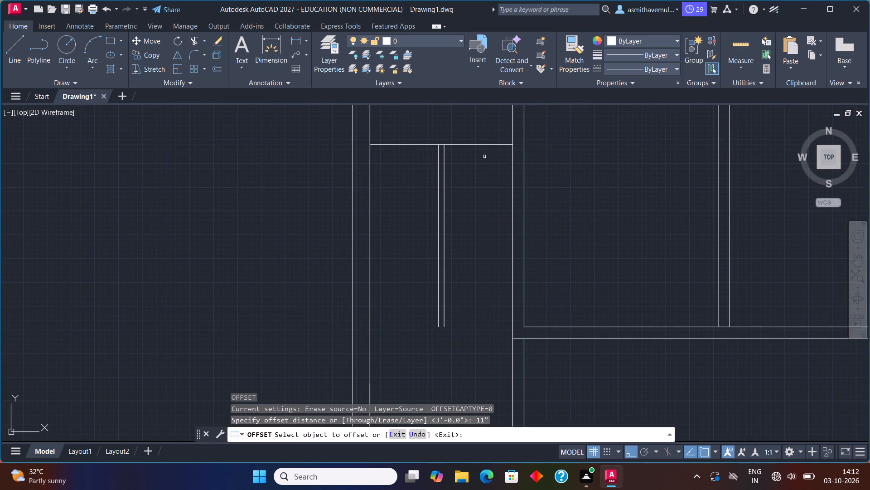
pyautogui.click(481, 143)
pyautogui.click(481, 174)
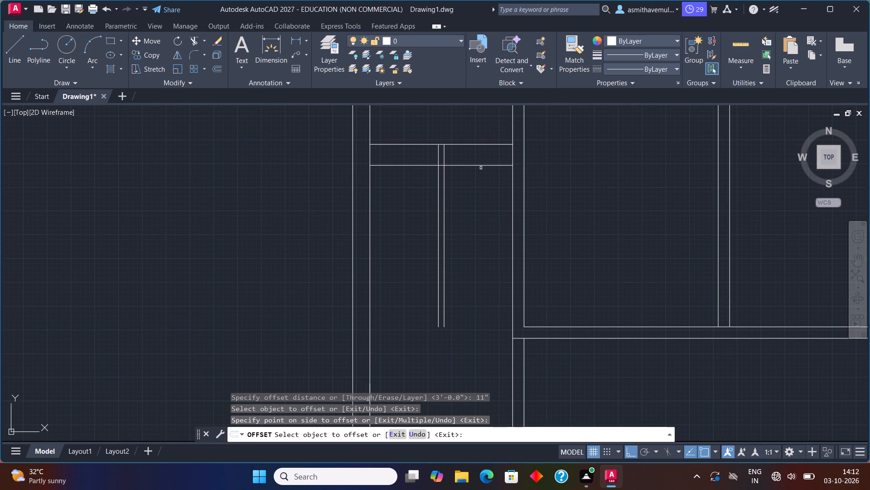
pyautogui.click(481, 168)
pyautogui.moveTo(481, 166); pyautogui.dragTo(481, 174)
pyautogui.click(481, 188)
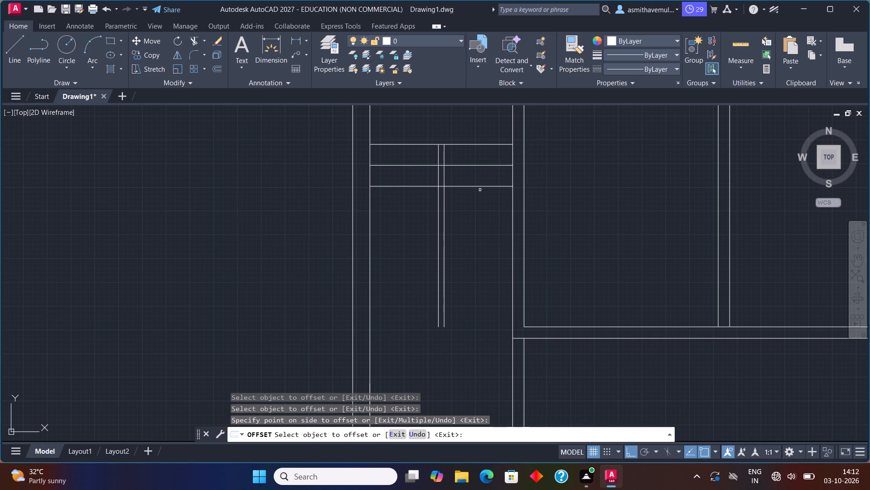
pyautogui.click(479, 188)
pyautogui.click(468, 218)
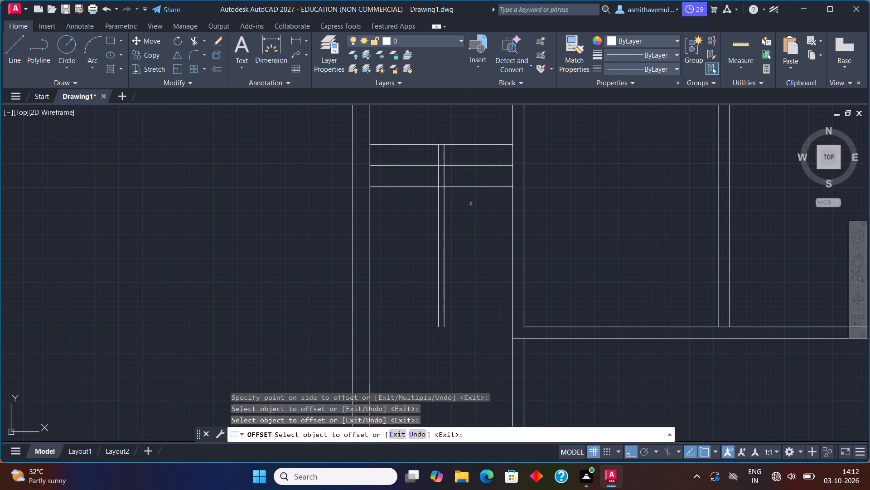
pyautogui.click(477, 186)
pyautogui.click(460, 221)
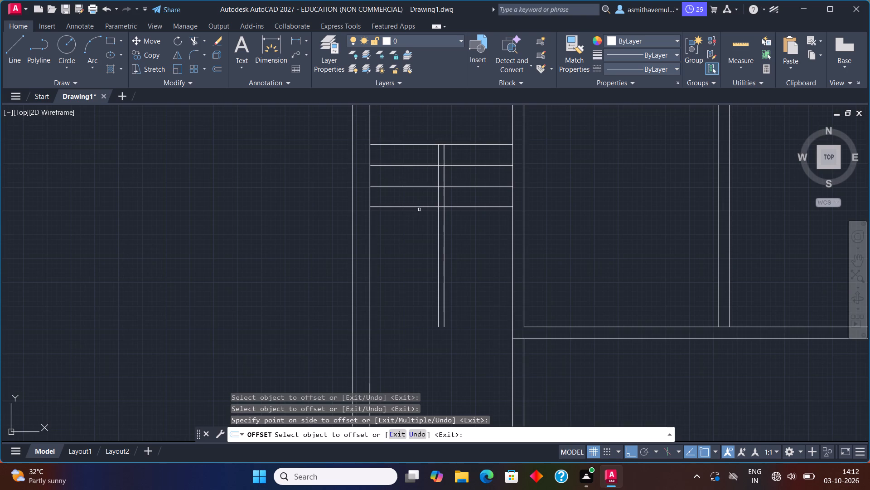
pyautogui.scroll(1, 419, 210)
pyautogui.press('Escape')
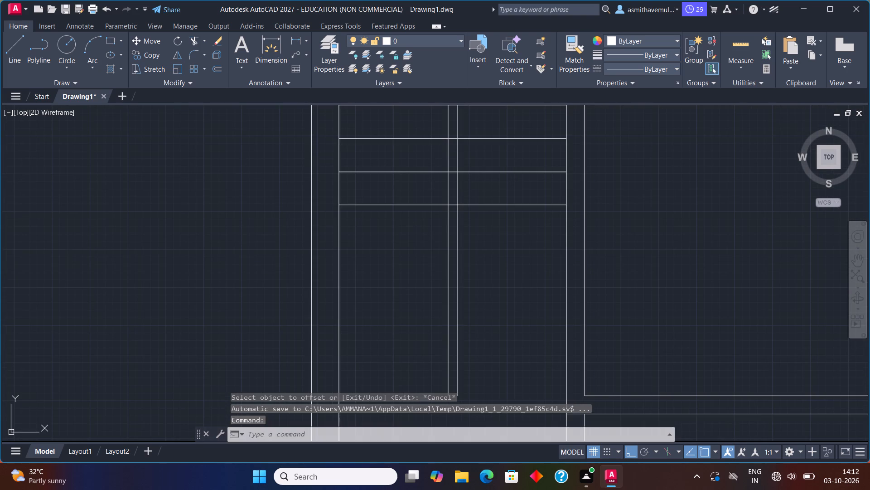
# Trim the three tread lines south of the landing edge where they cross between the central divider's two faces.
pyautogui.write('TRIM')
pyautogui.press('Return')
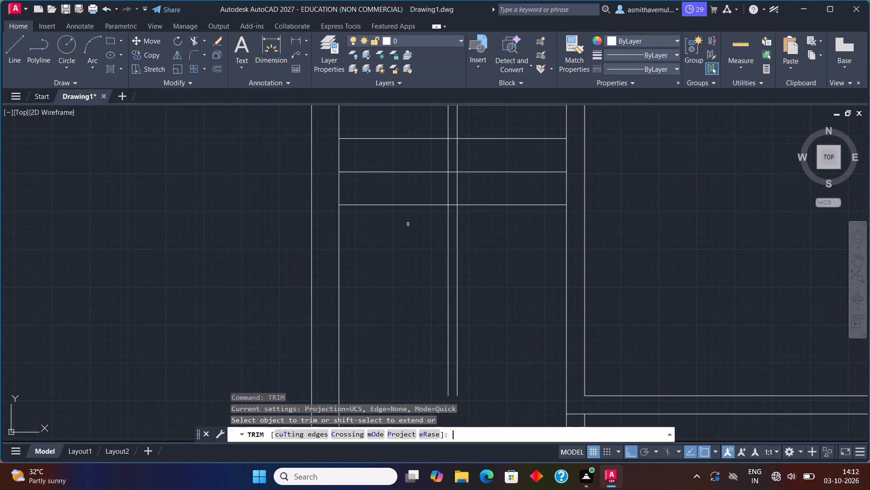
pyautogui.scroll(1, 465, 153)
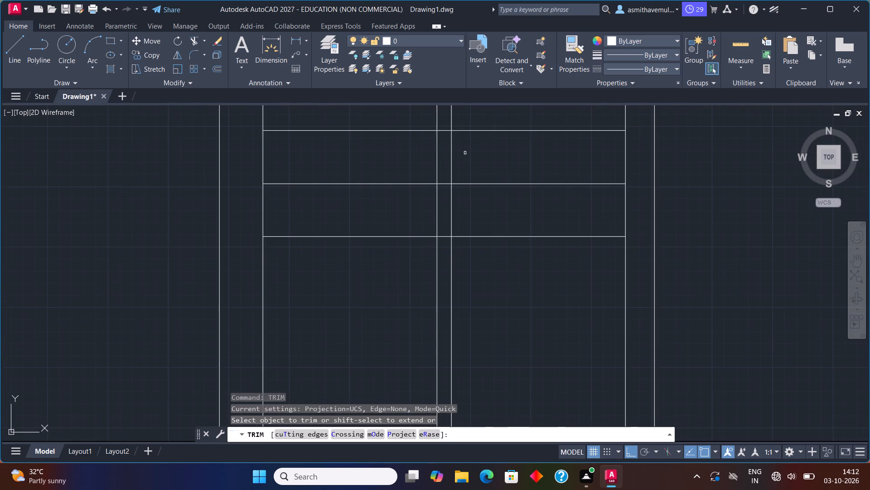
pyautogui.scroll(-1, 464, 152)
pyautogui.moveTo(469, 164); pyautogui.dragTo(476, 270, button='middle')
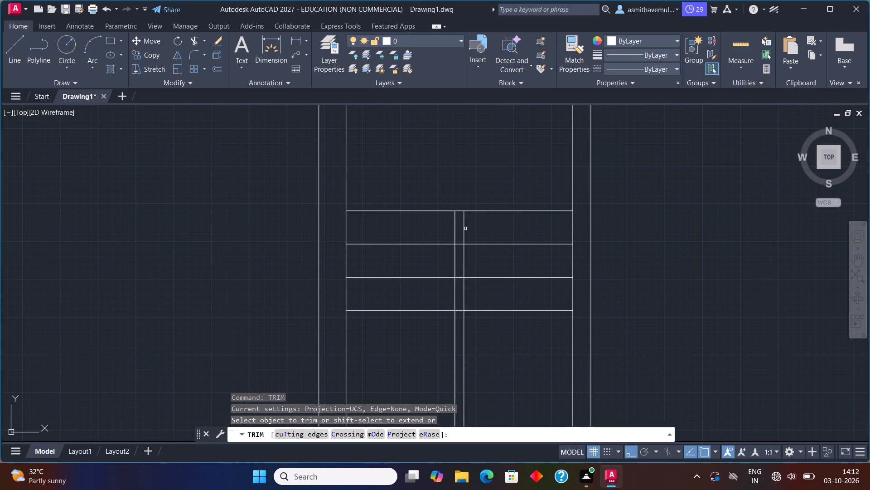
pyautogui.scroll(1, 461, 239)
pyautogui.moveTo(461, 240); pyautogui.dragTo(460, 250)
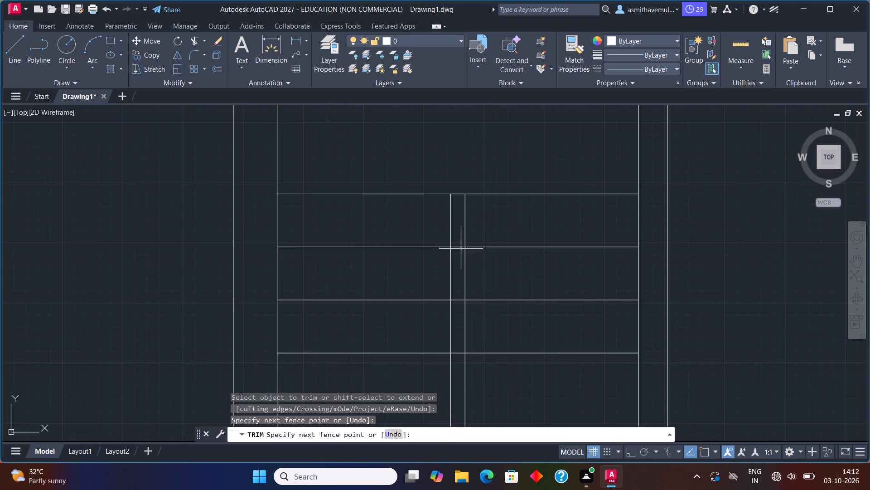
pyautogui.moveTo(460, 250); pyautogui.dragTo(454, 355)
pyautogui.moveTo(454, 355); pyautogui.dragTo(452, 372)
pyautogui.scroll(-2, 321, 392)
pyautogui.moveTo(332, 375); pyautogui.dragTo(407, 254, button='middle')
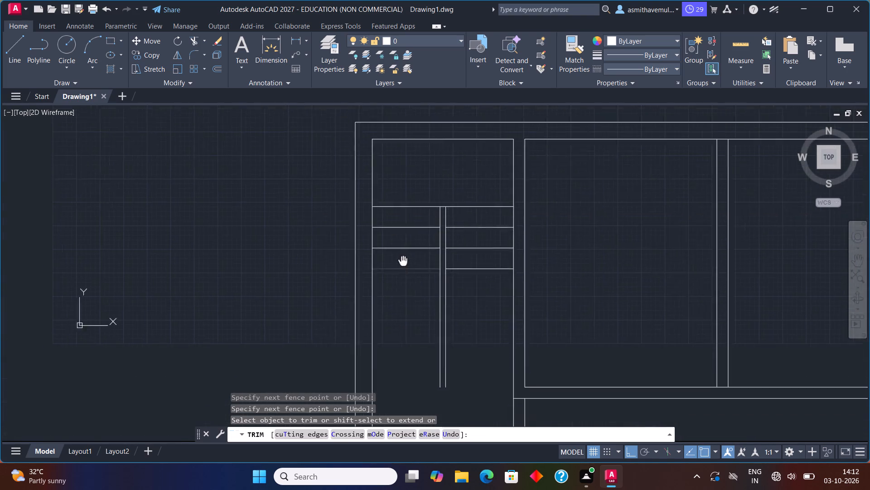
pyautogui.moveTo(407, 254); pyautogui.dragTo(418, 228, button='middle')
pyautogui.press('Escape')
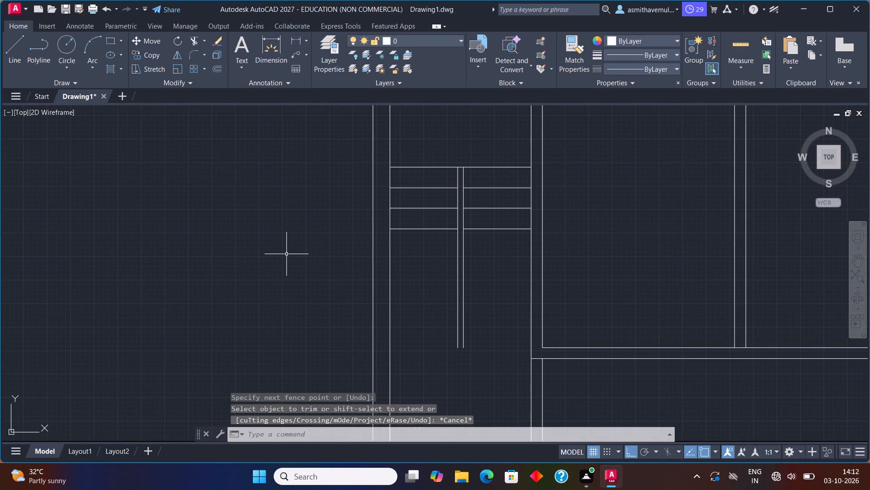
# Offset the west flight's southernmost tread line southward four successive times at 11" spacing.
pyautogui.press('o')
pyautogui.press('Return')
pyautogui.write('11')
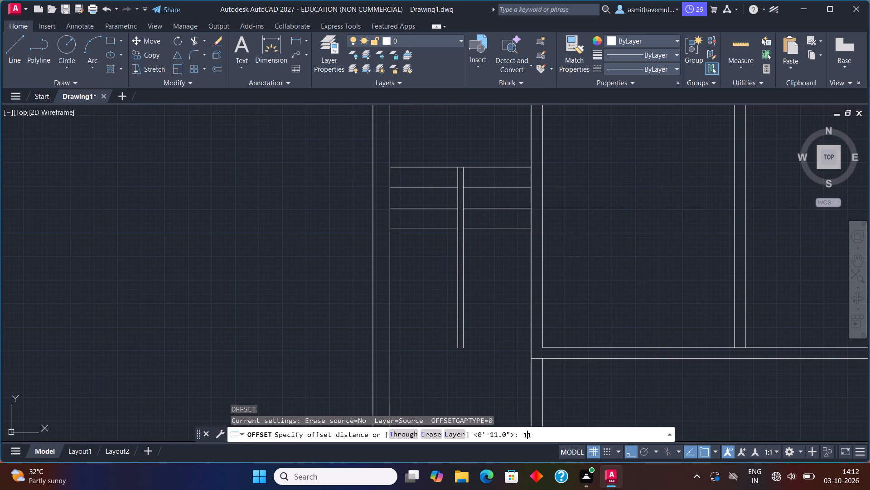
pyautogui.hotkey('shift', '"')
pyautogui.press('Return')
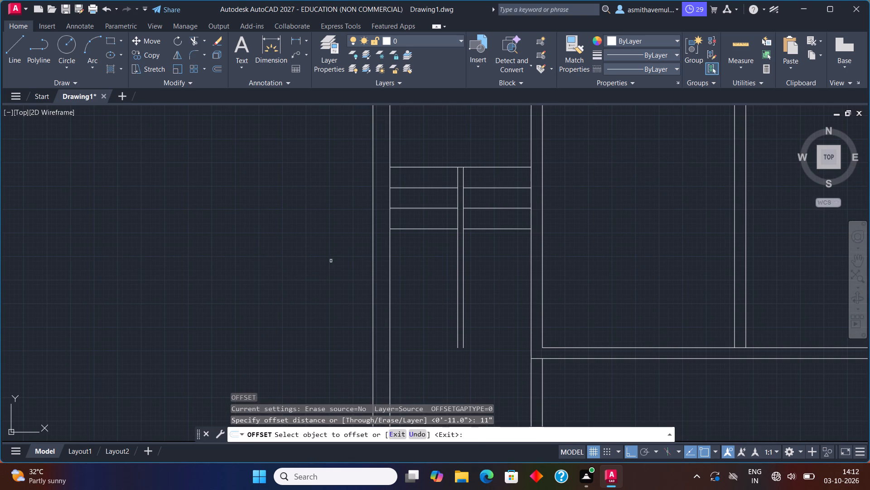
pyautogui.click(404, 230)
pyautogui.click(421, 274)
pyautogui.click(428, 250)
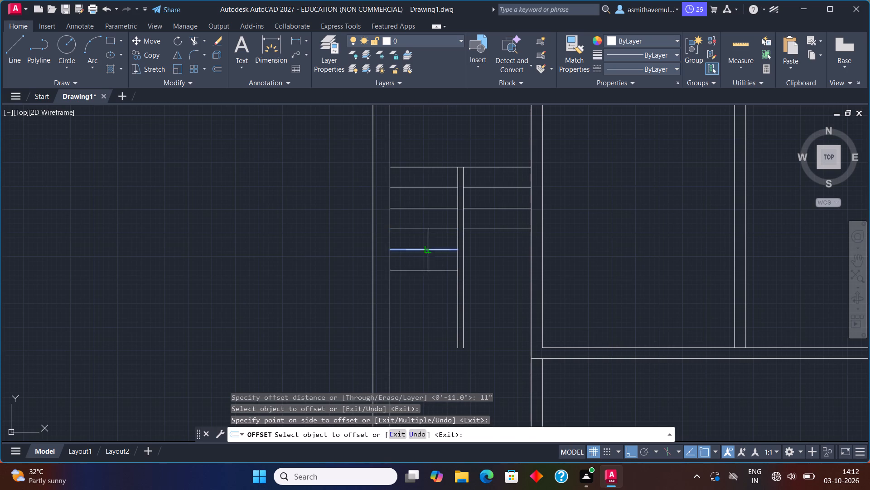
pyautogui.click(435, 290)
pyautogui.click(436, 271)
pyautogui.click(436, 292)
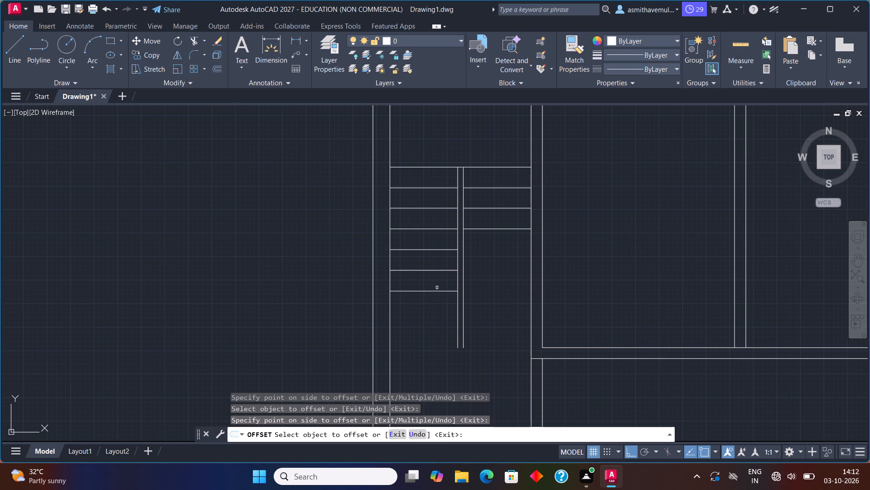
pyautogui.click(437, 290)
pyautogui.click(437, 342)
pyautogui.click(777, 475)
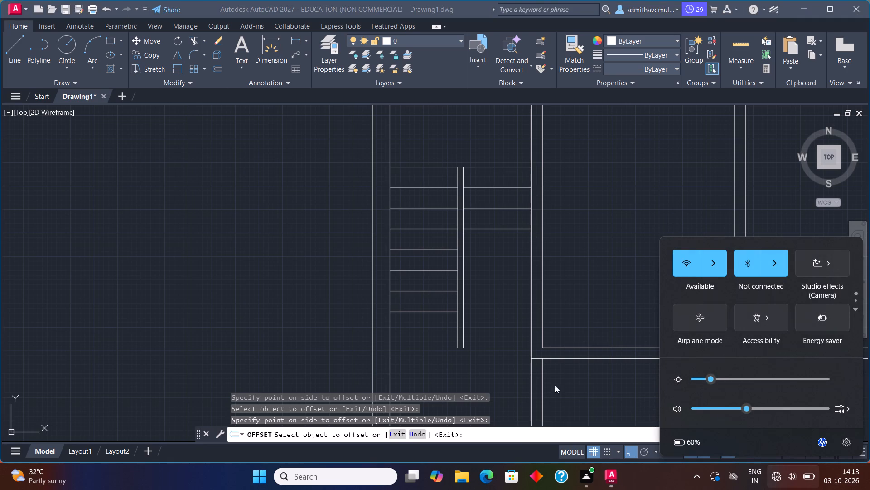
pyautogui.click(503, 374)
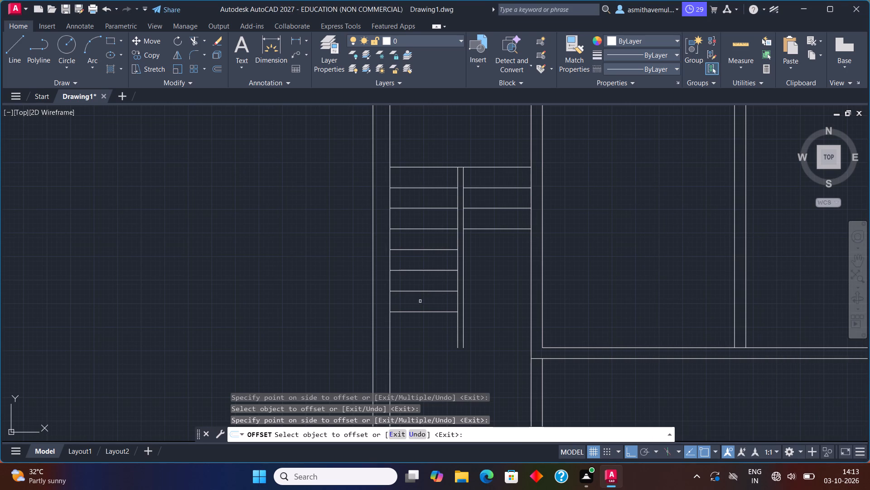
# Offset the west flight's southernmost tread line southward two more successive times at 11" spacing.
pyautogui.click(426, 316)
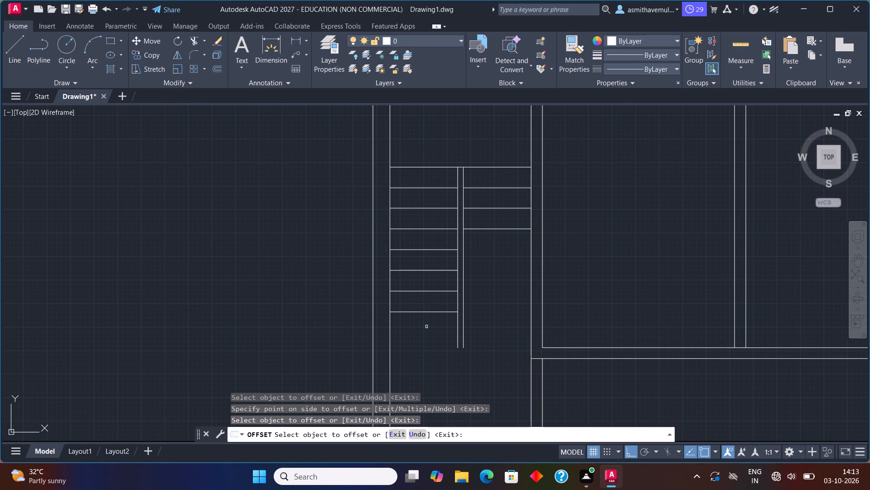
pyautogui.click(426, 328)
pyautogui.scroll(-2, 426, 329)
pyautogui.moveTo(430, 346); pyautogui.dragTo(466, 302, button='middle')
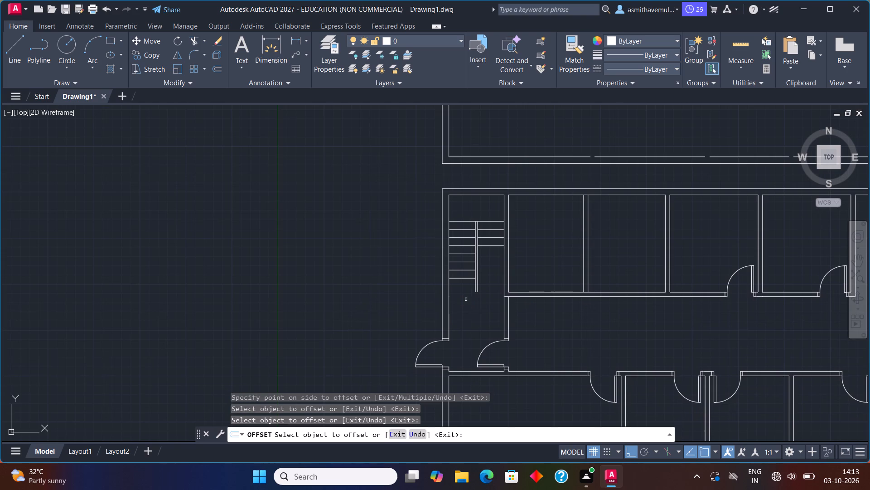
pyautogui.scroll(1, 466, 300)
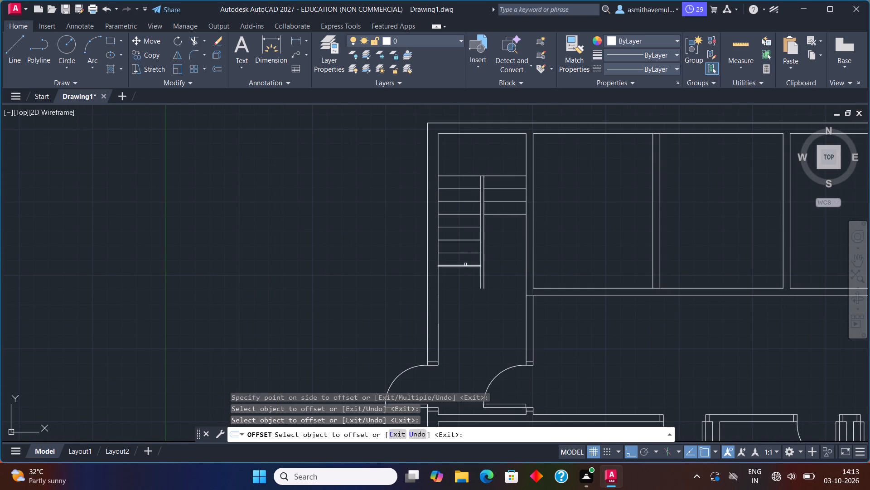
pyautogui.click(465, 266)
pyautogui.click(465, 278)
pyautogui.scroll(1, 465, 278)
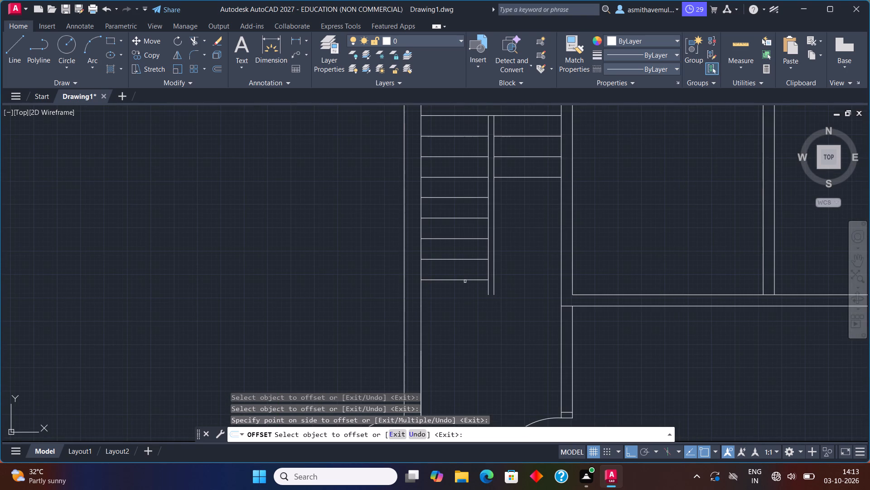
pyautogui.click(465, 279)
pyautogui.click(465, 291)
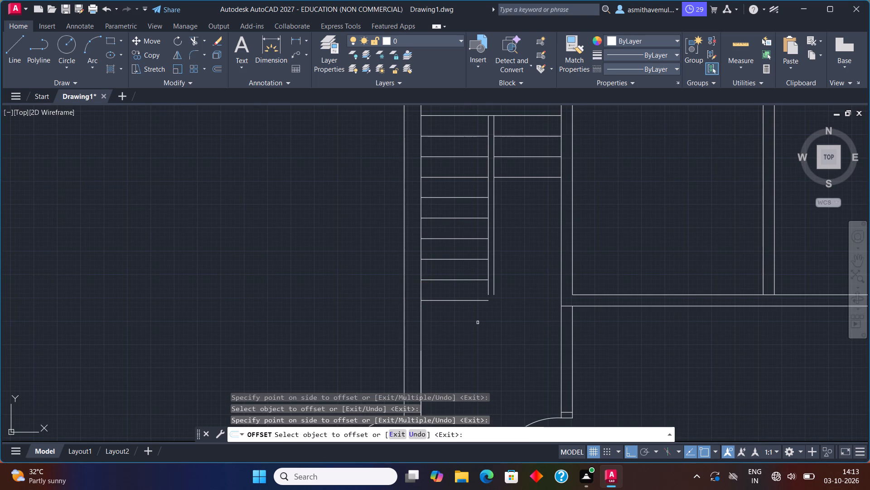
pyautogui.press('Escape')
# Set the current linetype for new objects to the dashed ACAD_ISO02W100.
pyautogui.scroll(1, 485, 322)
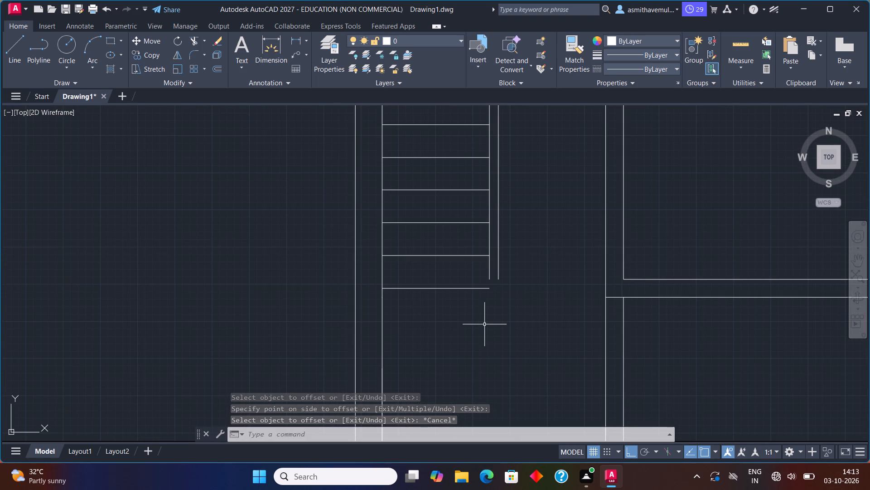
pyautogui.scroll(-1, 627, 177)
pyautogui.moveTo(604, 182); pyautogui.dragTo(469, 248, button='middle')
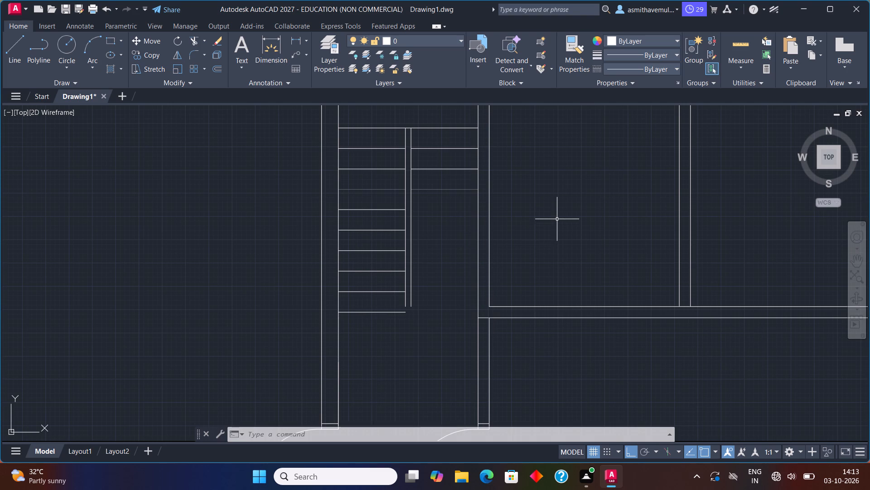
pyautogui.click(646, 71)
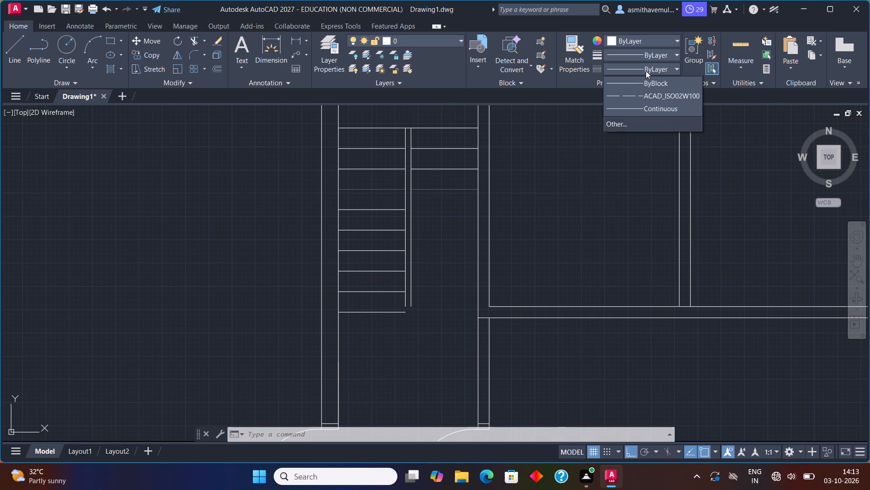
pyautogui.click(653, 105)
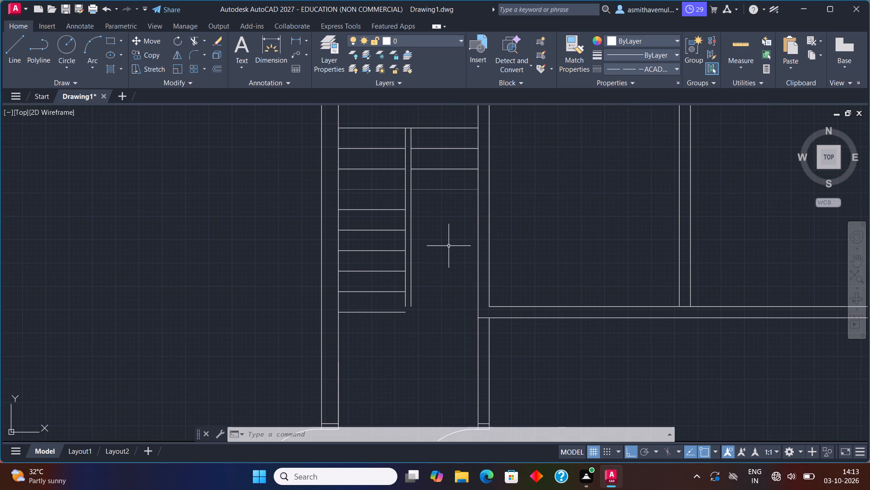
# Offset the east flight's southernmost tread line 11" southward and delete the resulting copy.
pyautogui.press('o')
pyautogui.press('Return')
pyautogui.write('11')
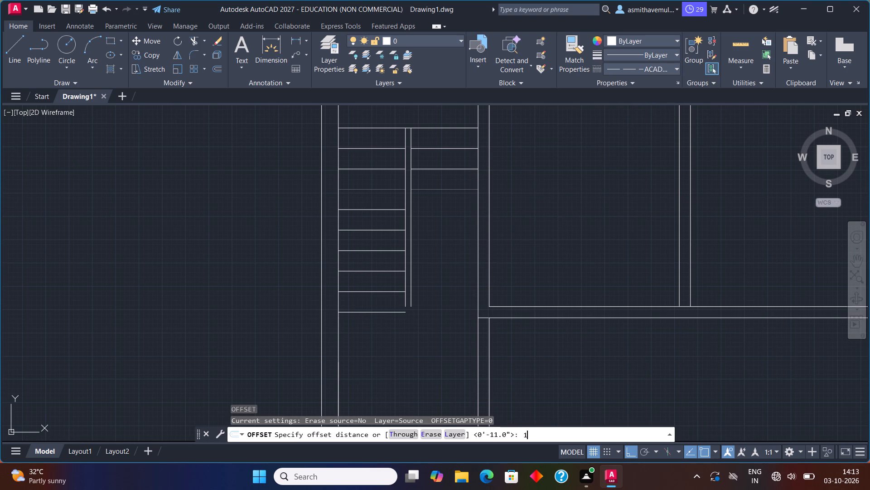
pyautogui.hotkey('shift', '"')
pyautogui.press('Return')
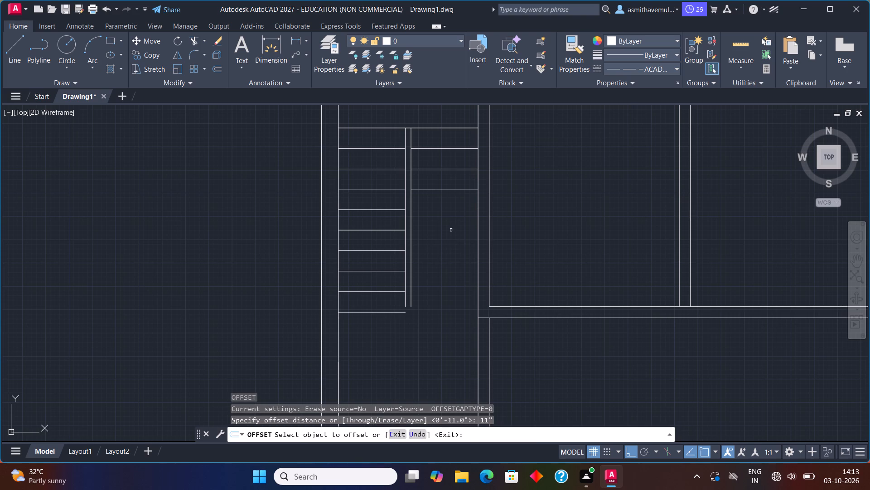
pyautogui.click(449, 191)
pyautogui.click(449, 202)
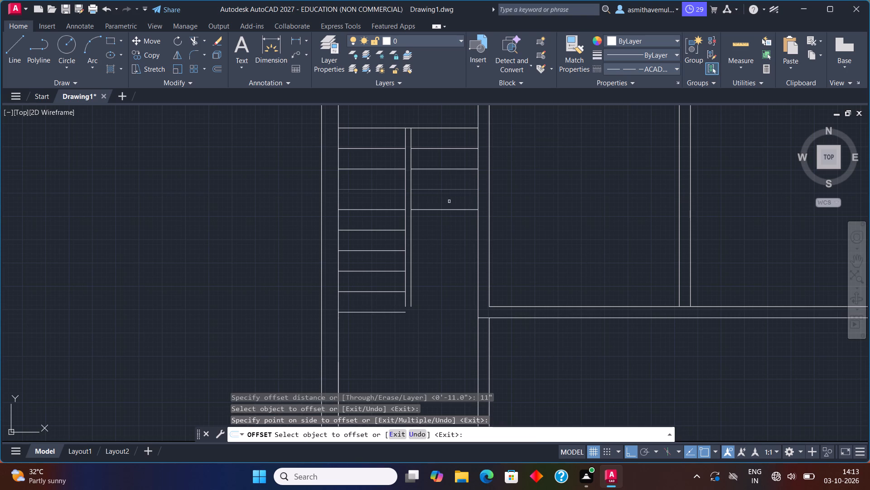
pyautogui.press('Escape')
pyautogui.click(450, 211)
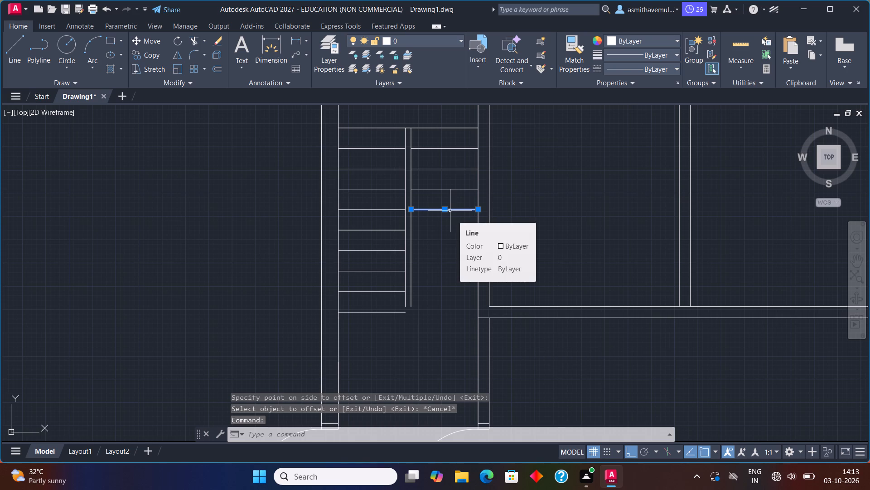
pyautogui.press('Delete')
# Draw two dashed tread lines below the east flight's solid treads, from the divider to the east wall, aligned with the west flight's treads.
pyautogui.press('l')
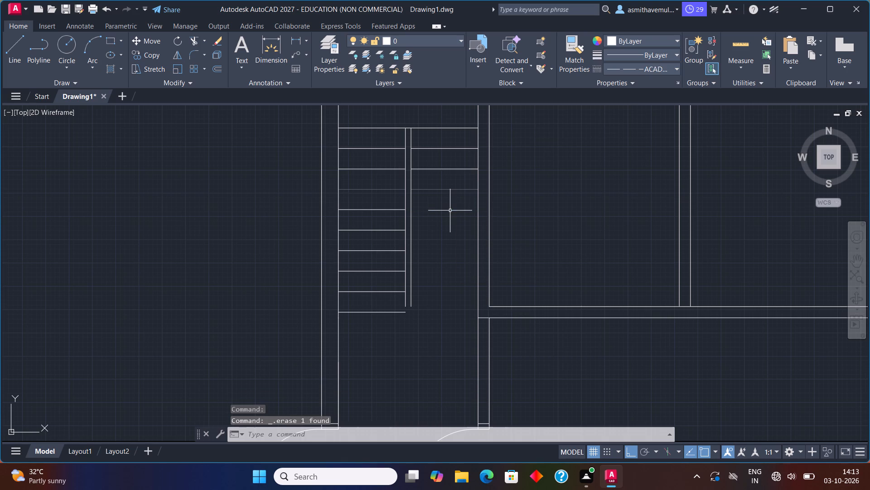
pyautogui.press('Return')
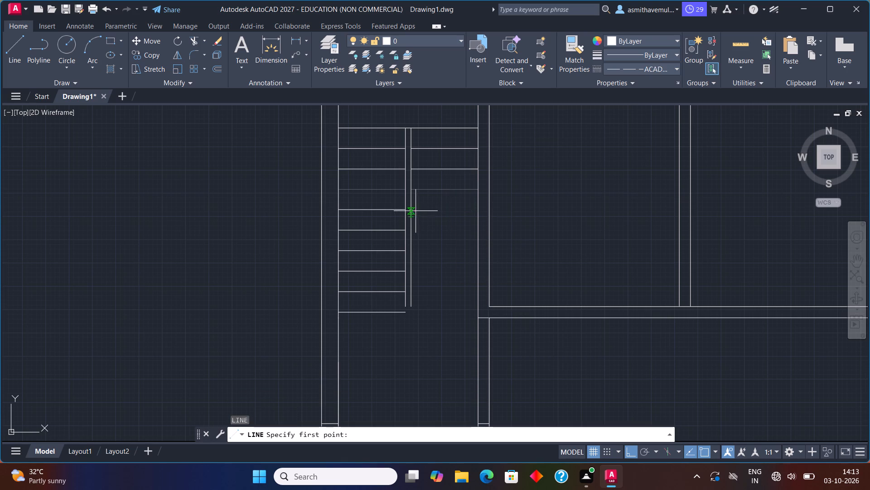
pyautogui.scroll(2, 412, 218)
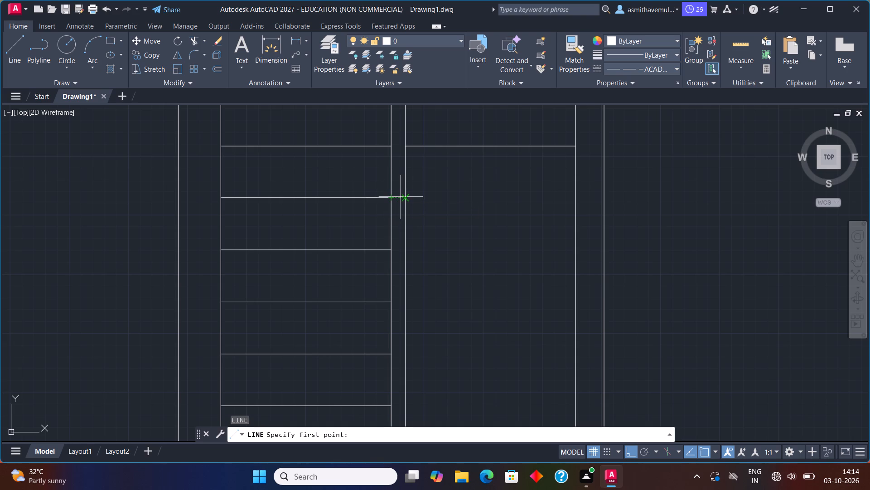
pyautogui.click(404, 197)
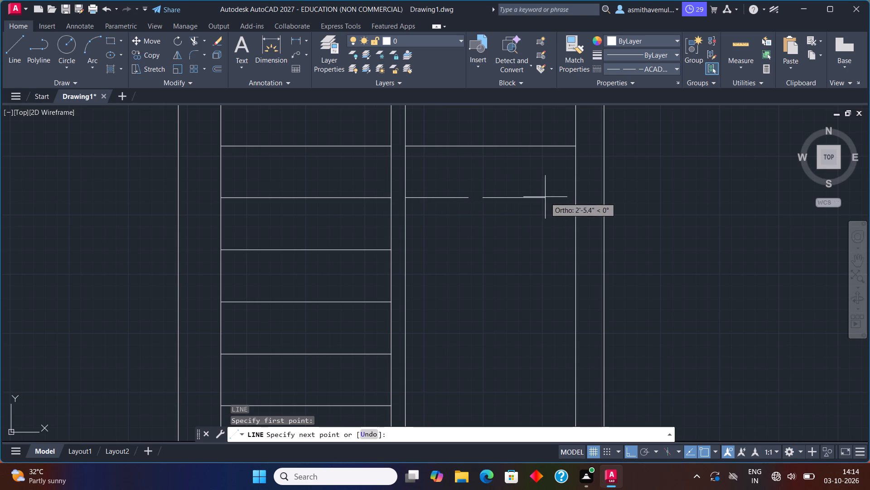
pyautogui.click(576, 197)
pyautogui.press('Escape')
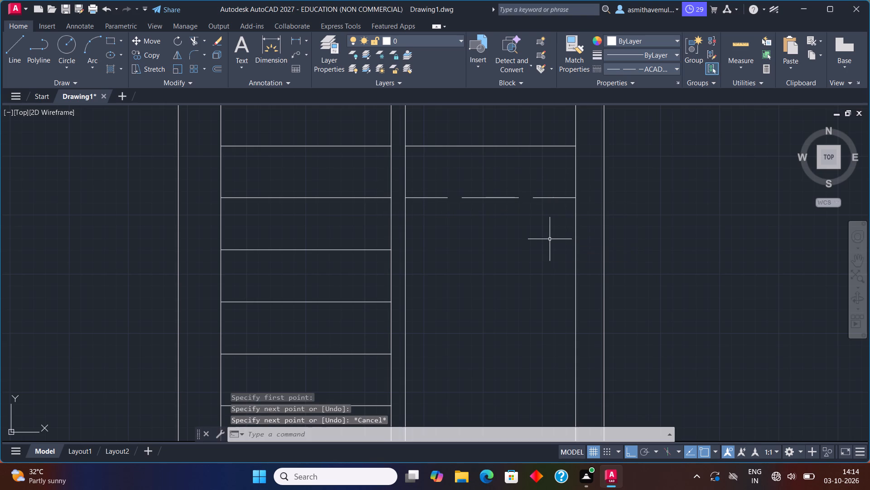
pyautogui.press('l')
pyautogui.press('Return')
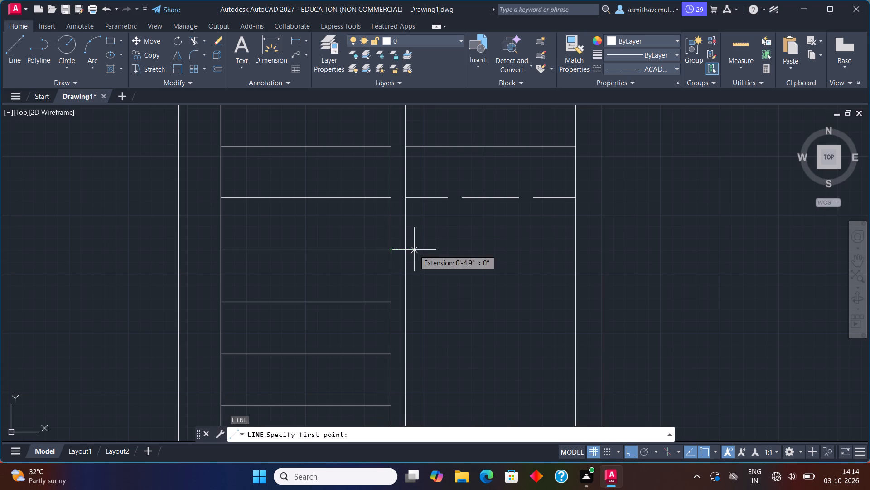
pyautogui.moveTo(403, 251); pyautogui.dragTo(413, 251)
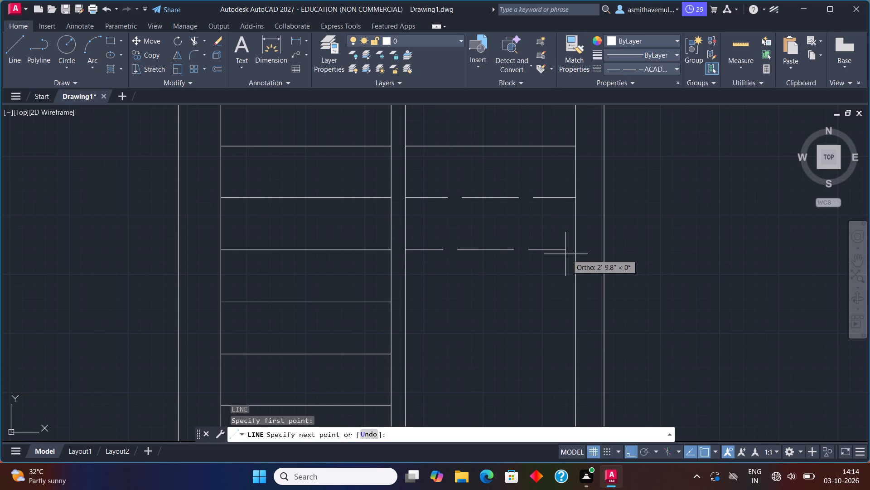
pyautogui.click(579, 250)
pyautogui.press('Escape')
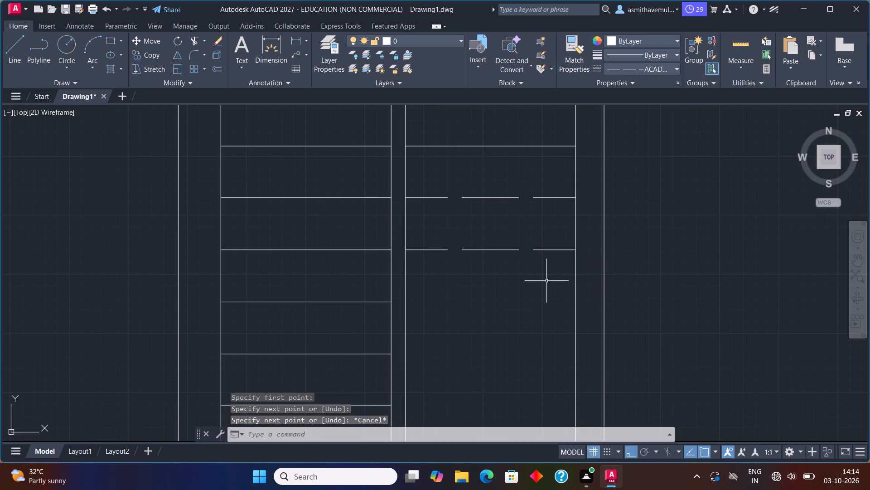
# Draw the third and fourth dashed tread lines of the east flight from divider to east wall, in line with the west treads.
pyautogui.moveTo(543, 281); pyautogui.dragTo(571, 202, button='middle')
pyautogui.press('l')
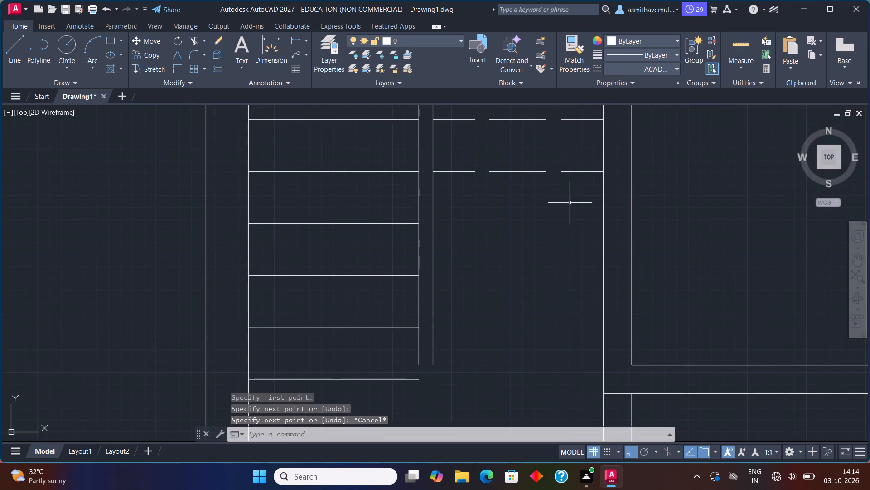
pyautogui.press('Return')
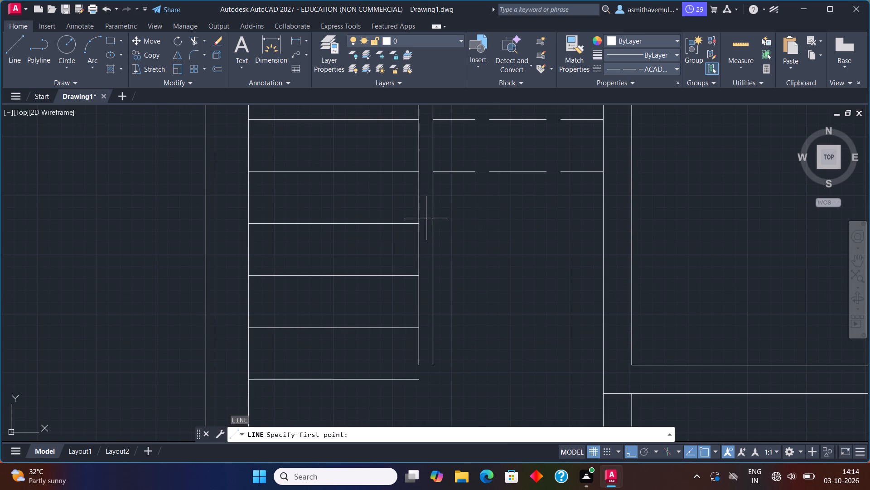
pyautogui.click(432, 225)
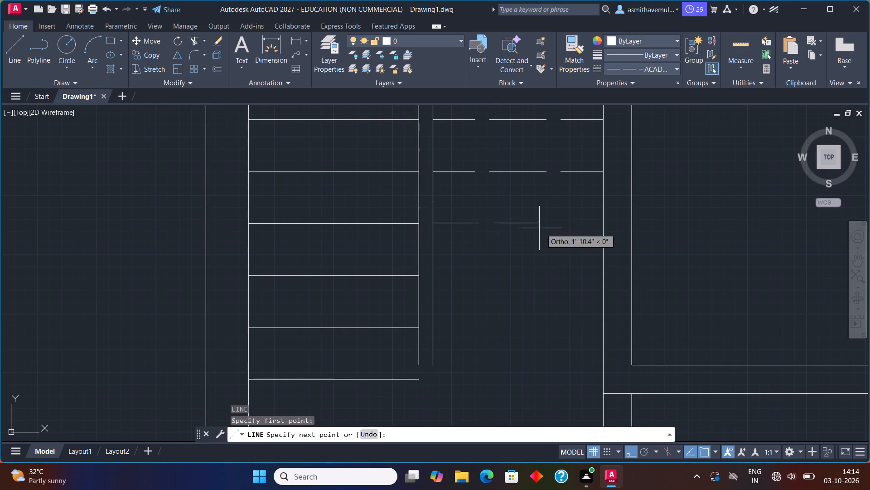
pyautogui.click(608, 220)
pyautogui.press('Escape')
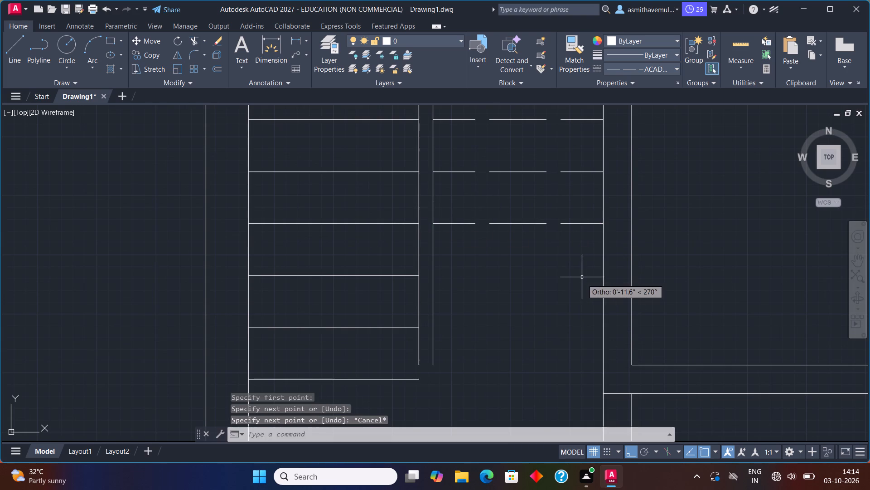
pyautogui.press('l')
pyautogui.press('Return')
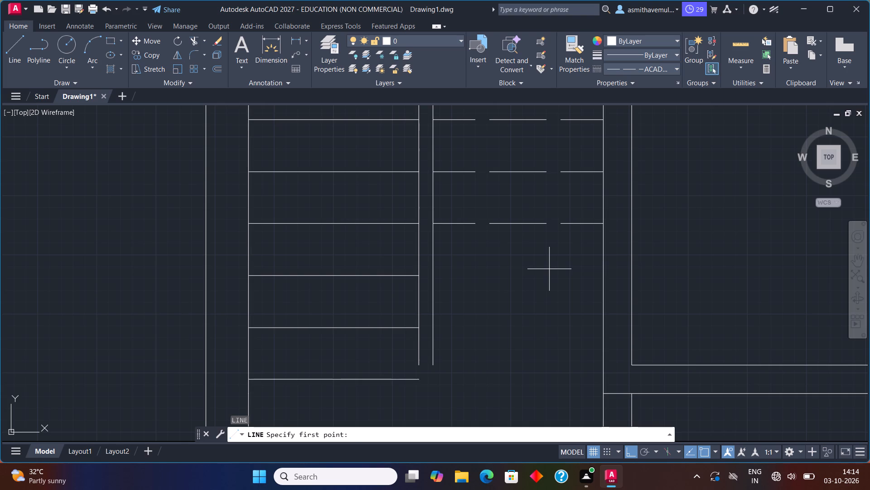
pyautogui.press('l')
pyautogui.press('Return')
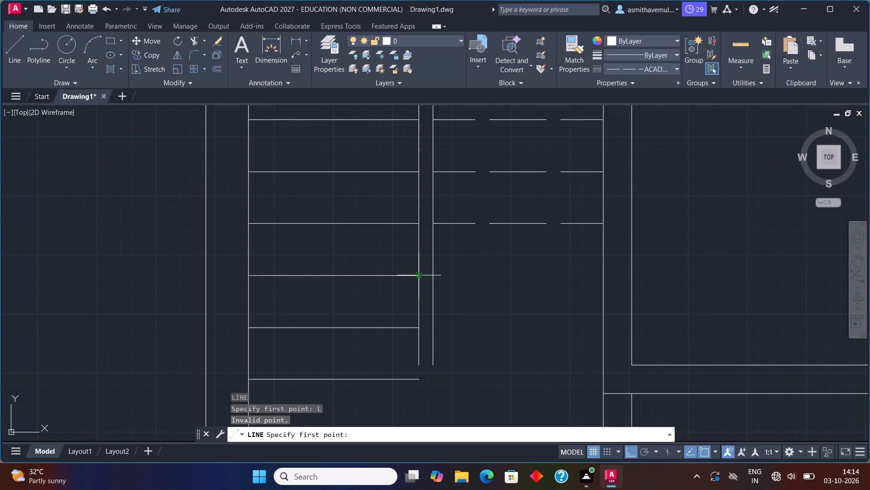
pyautogui.click(435, 276)
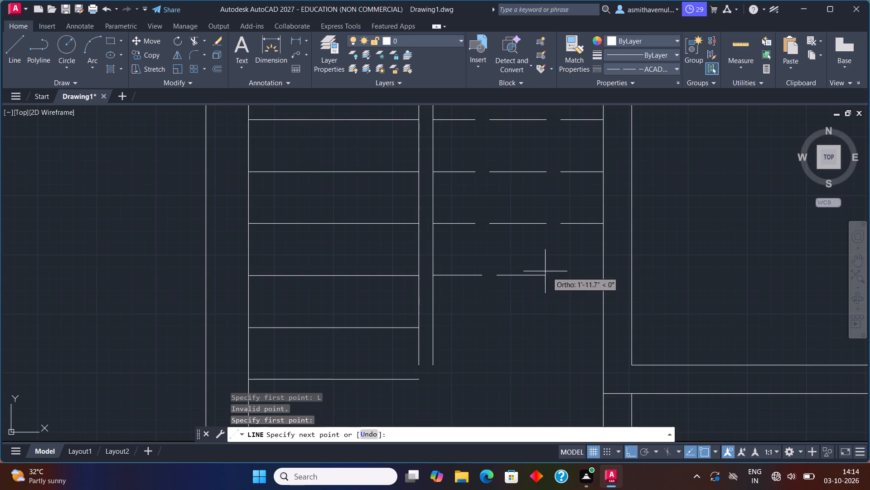
pyautogui.click(600, 276)
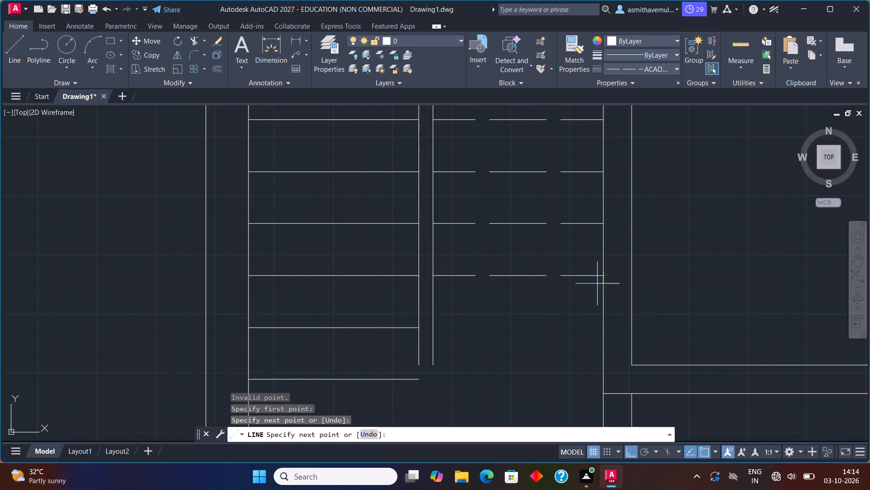
pyautogui.press('Escape')
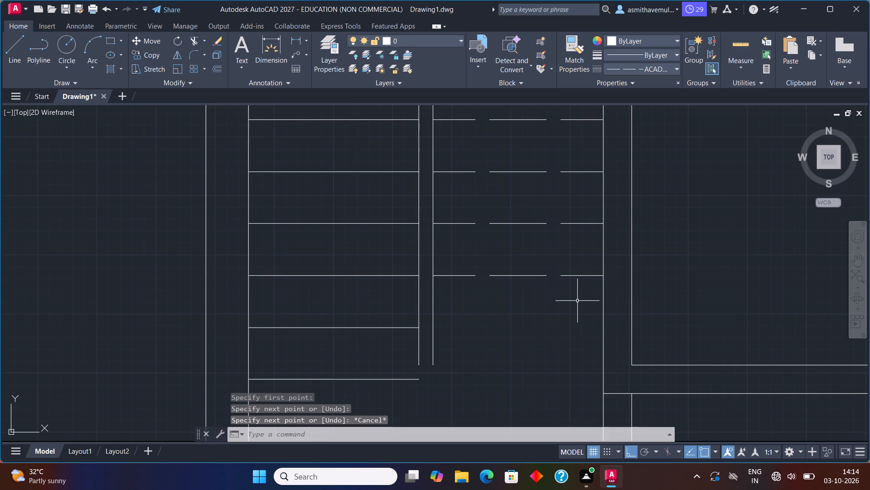
# Draw the fifth dashed tread line of the east flight from divider to east wall, in line with the second-to-last west tread.
pyautogui.press('l')
pyautogui.press('Return')
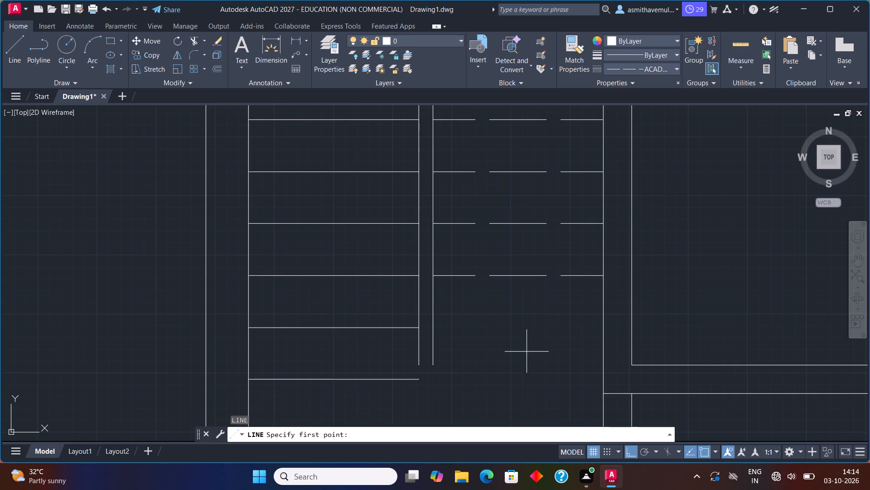
pyautogui.click(430, 328)
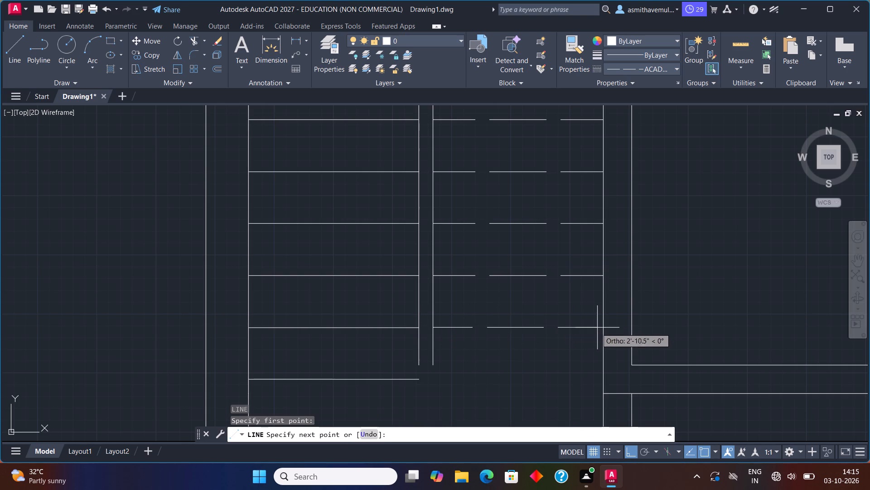
pyautogui.click(603, 328)
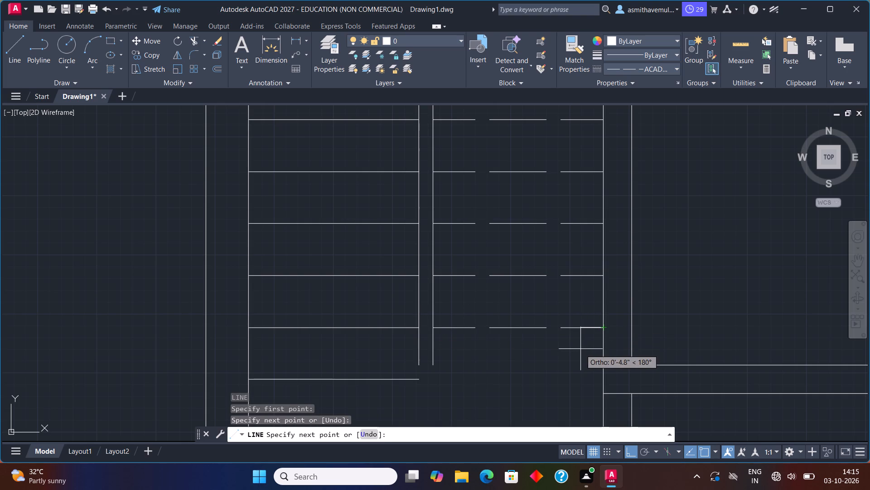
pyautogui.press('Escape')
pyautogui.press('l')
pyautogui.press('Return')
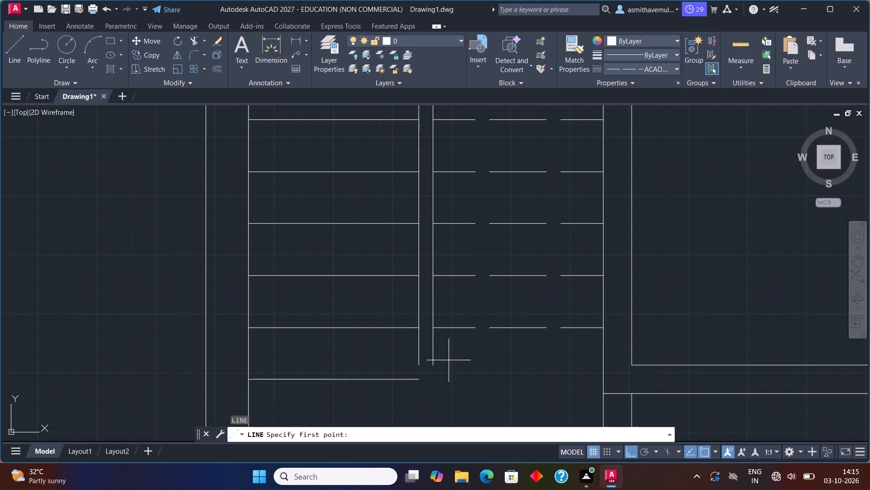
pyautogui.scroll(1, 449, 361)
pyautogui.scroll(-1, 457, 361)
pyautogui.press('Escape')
# Extend the west flight's southernmost tread line to the east wall and both divider lines down to that tread line.
pyautogui.moveTo(462, 364); pyautogui.dragTo(463, 361, button='middle')
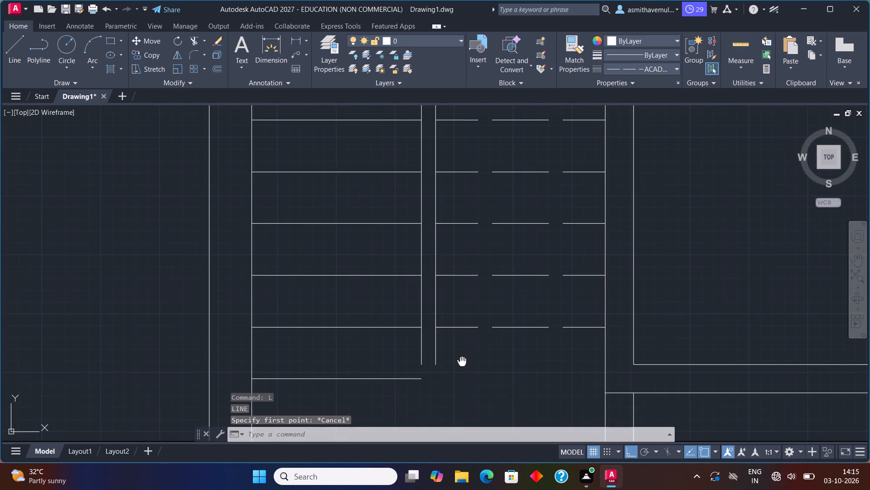
pyautogui.moveTo(463, 361); pyautogui.dragTo(478, 329, button='middle')
pyautogui.scroll(1, 480, 321)
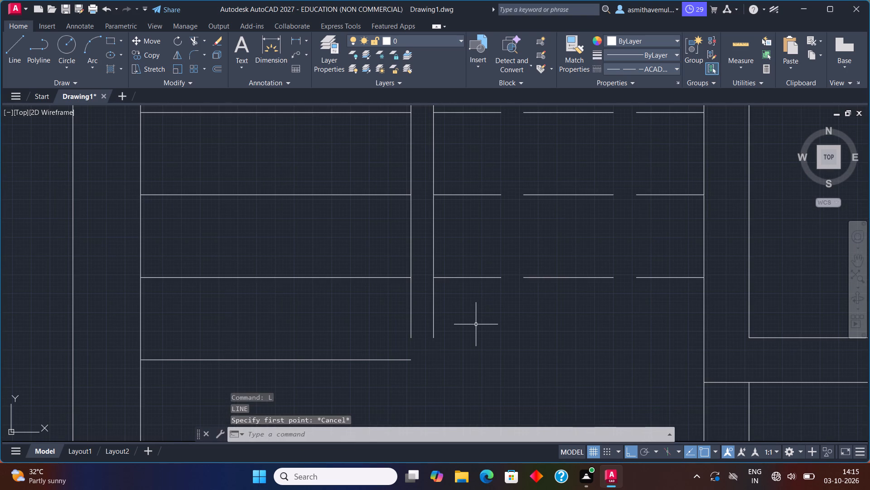
pyautogui.write('EXTEND')
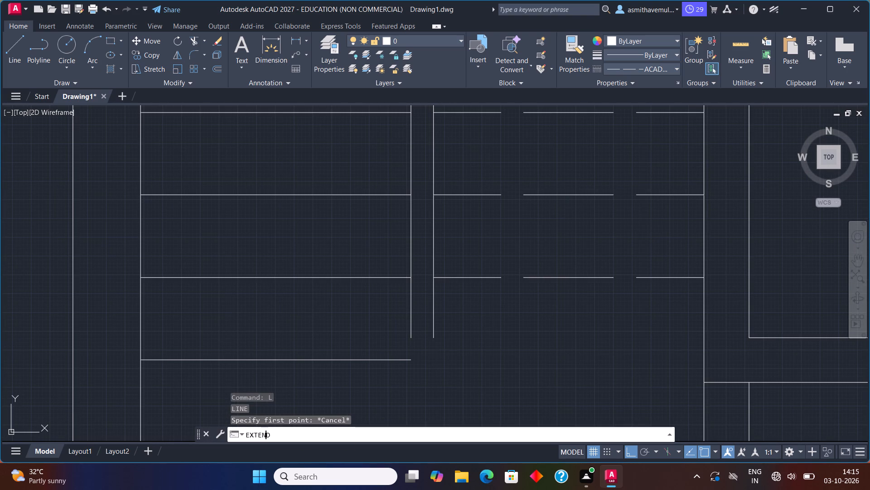
pyautogui.press('Return')
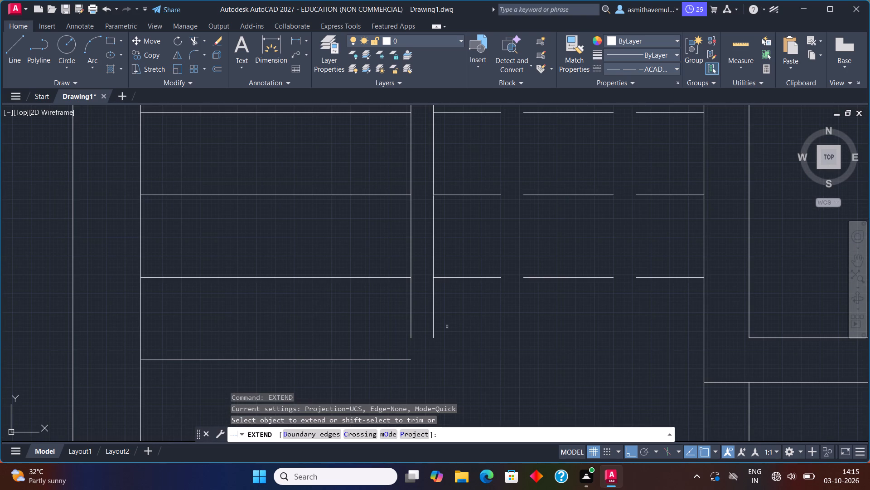
pyautogui.click(411, 339)
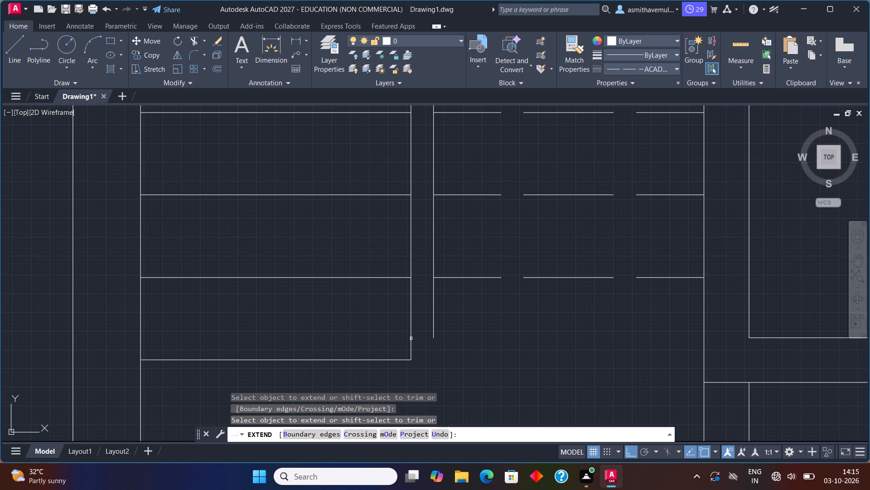
pyautogui.click(400, 361)
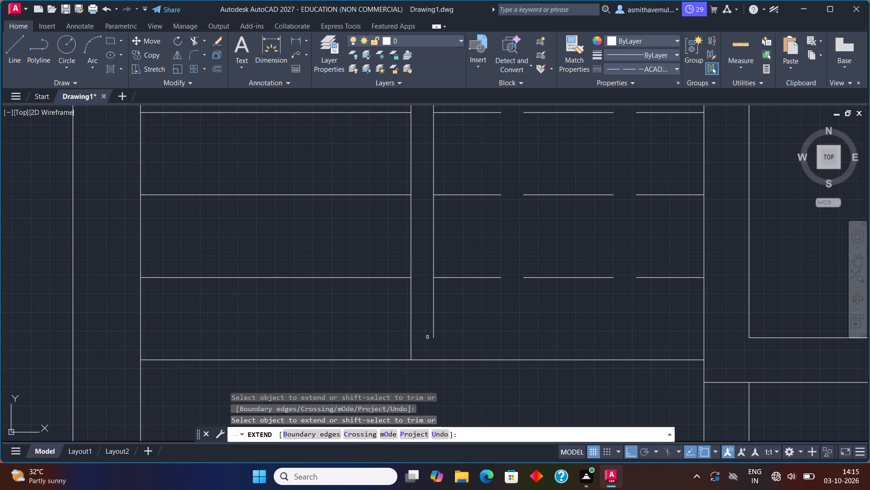
pyautogui.click(433, 328)
pyautogui.press('Escape')
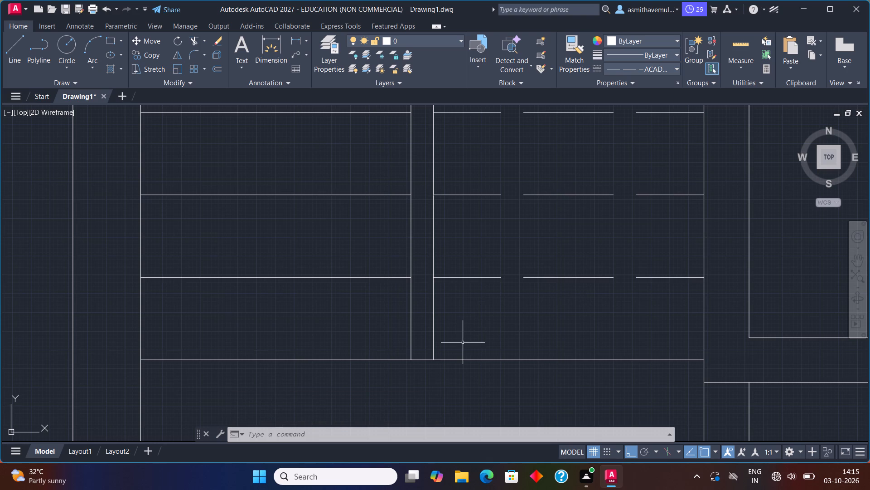
# Trim the southernmost tread line's segment between the two divider lines.
pyautogui.write('TRIM')
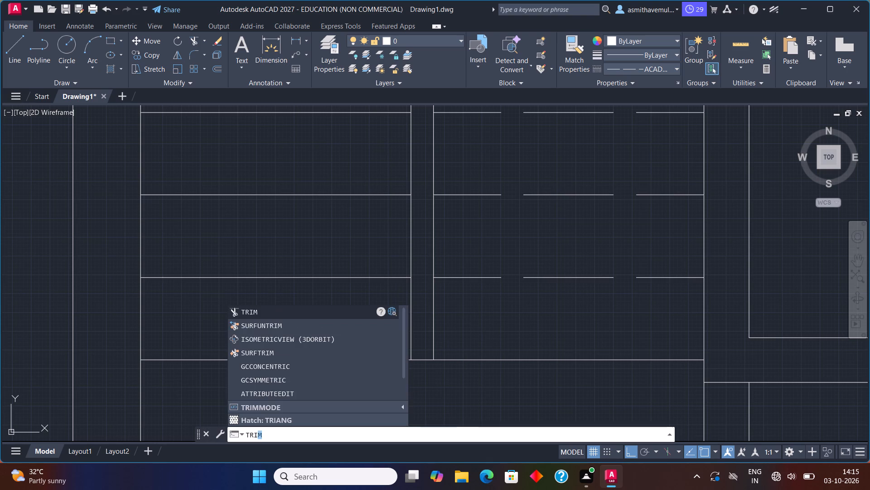
pyautogui.press('Return')
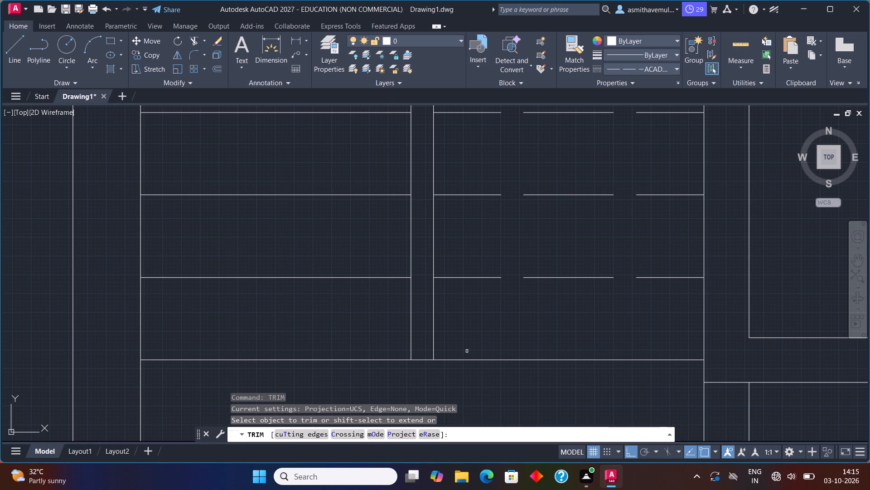
pyautogui.moveTo(430, 370); pyautogui.dragTo(423, 353)
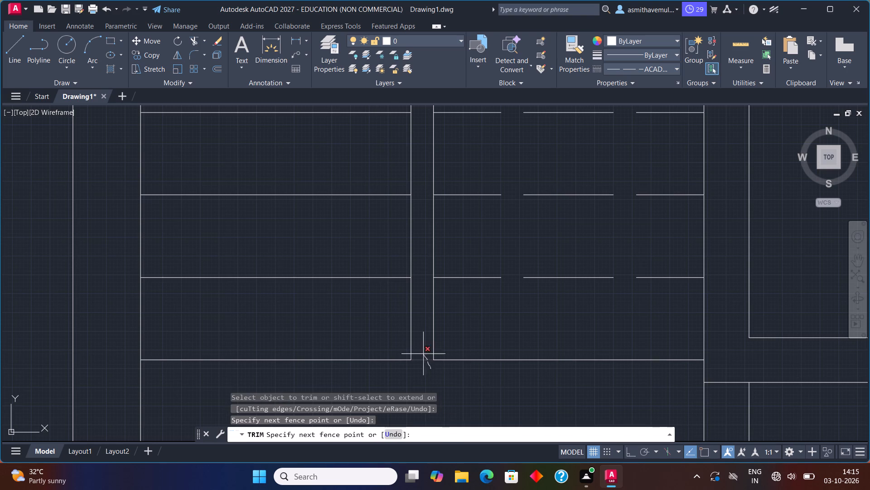
pyautogui.moveTo(423, 353); pyautogui.dragTo(423, 352)
pyautogui.scroll(-1, 428, 324)
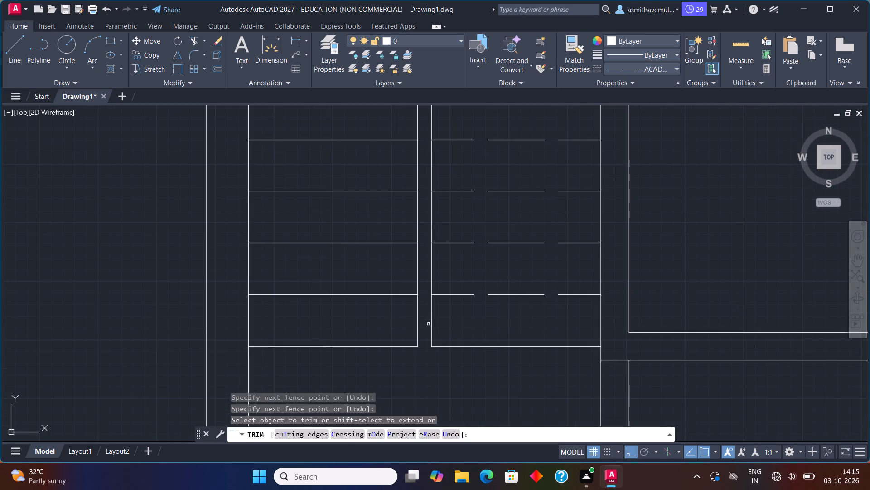
pyautogui.moveTo(428, 328); pyautogui.dragTo(410, 417, button='middle')
pyautogui.scroll(-1, 487, 211)
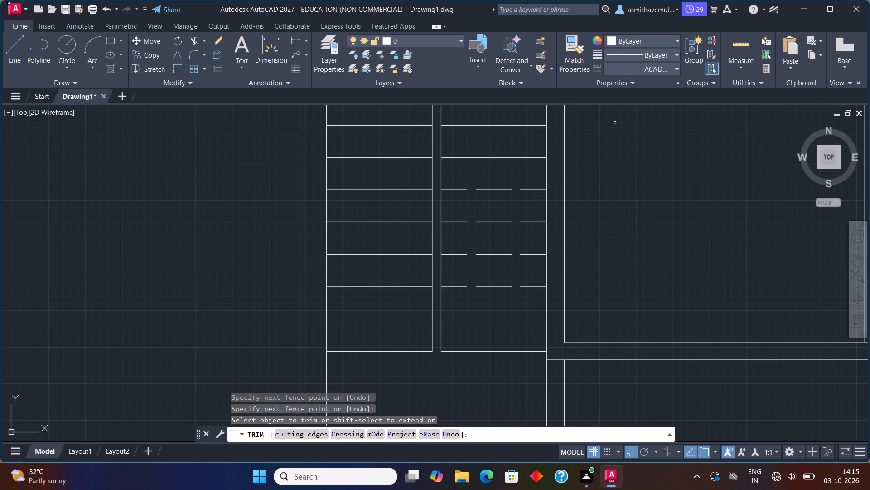
pyautogui.press('Escape')
# Examine the whole two-flight staircase from the north landing to the south end, along with the adjoining walls.
pyautogui.moveTo(14, 0); pyautogui.dragTo(0, 194, button='middle')
pyautogui.scroll(1, 14, 0)
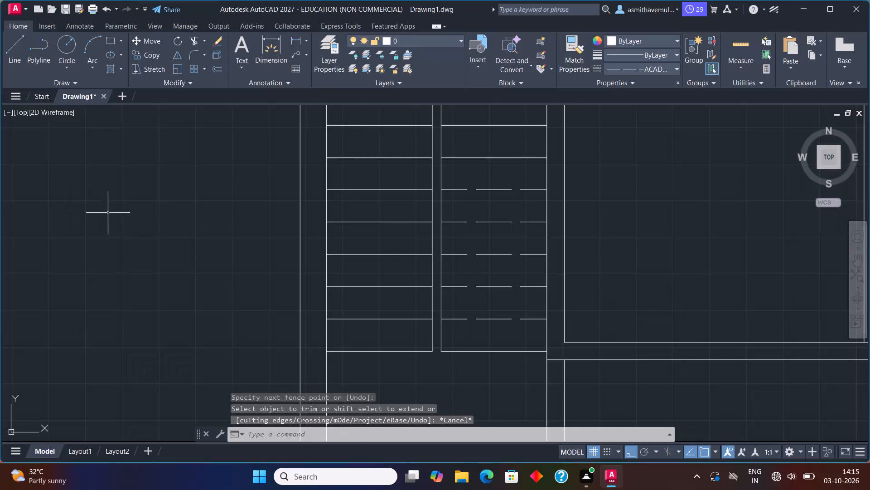
pyautogui.scroll(1, 196, 222)
pyautogui.moveTo(198, 222); pyautogui.dragTo(187, 474, button='middle')
pyautogui.scroll(-1, 273, 292)
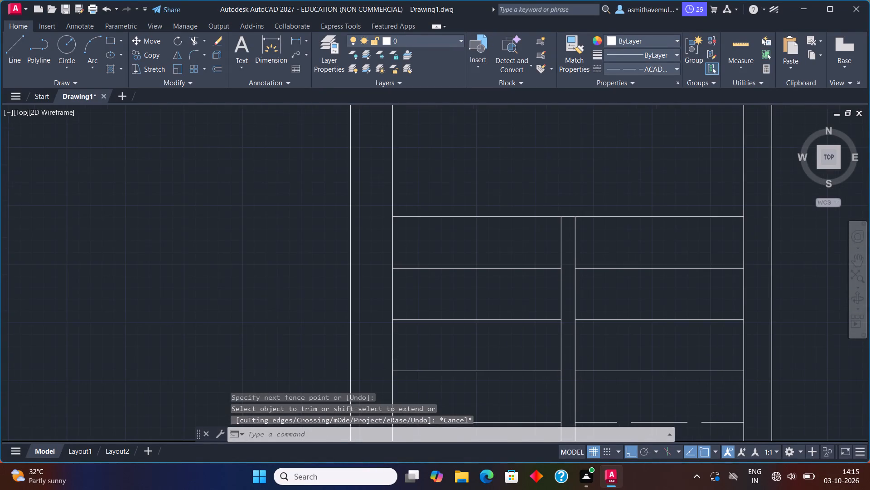
pyautogui.scroll(-1, 273, 292)
pyautogui.moveTo(273, 292); pyautogui.dragTo(275, 130, button='middle')
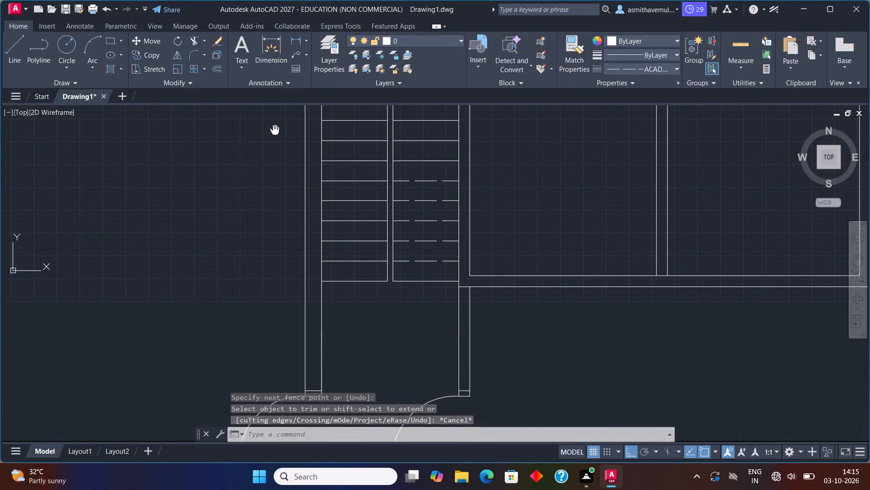
pyautogui.scroll(-1, 273, 142)
pyautogui.scroll(1, 273, 142)
pyautogui.moveTo(273, 142); pyautogui.dragTo(215, 237, button='middle')
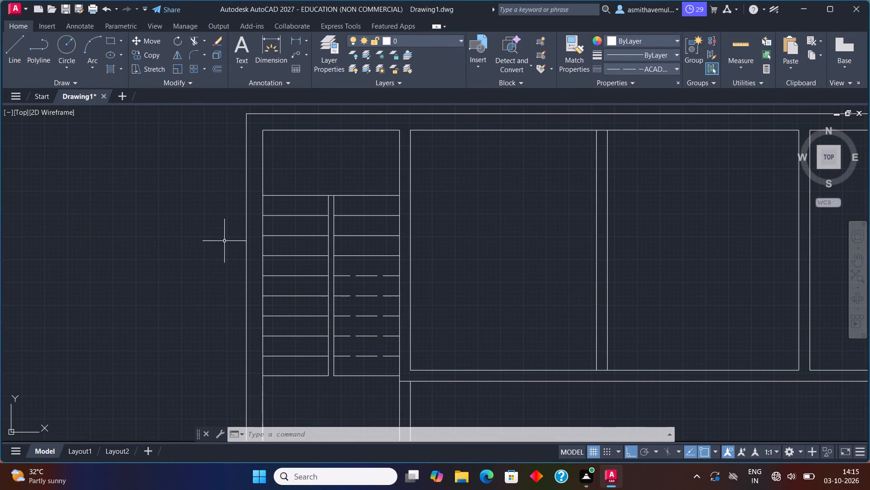
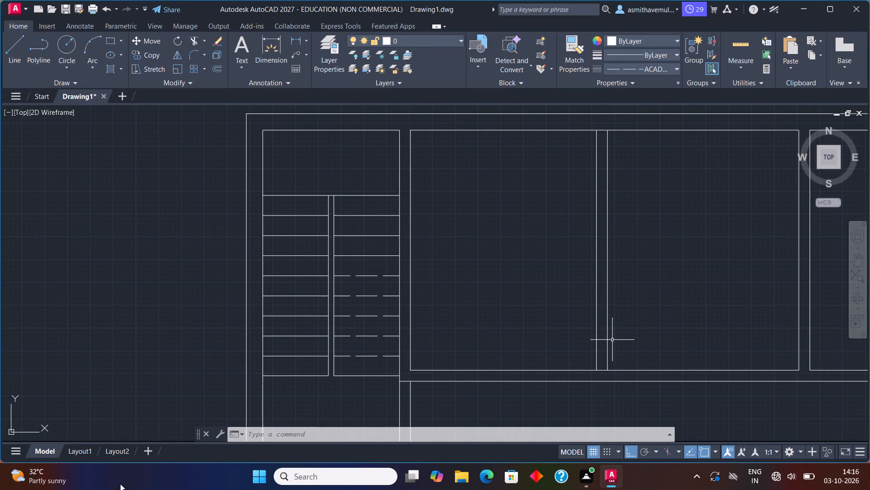
# Examine the whole floor plan, from the northwest staircase across the north rooms and corridor to the east staircase and southern rooms.
pyautogui.scroll(-1, 564, 191)
pyautogui.moveTo(530, 263); pyautogui.dragTo(528, 262, button='middle')
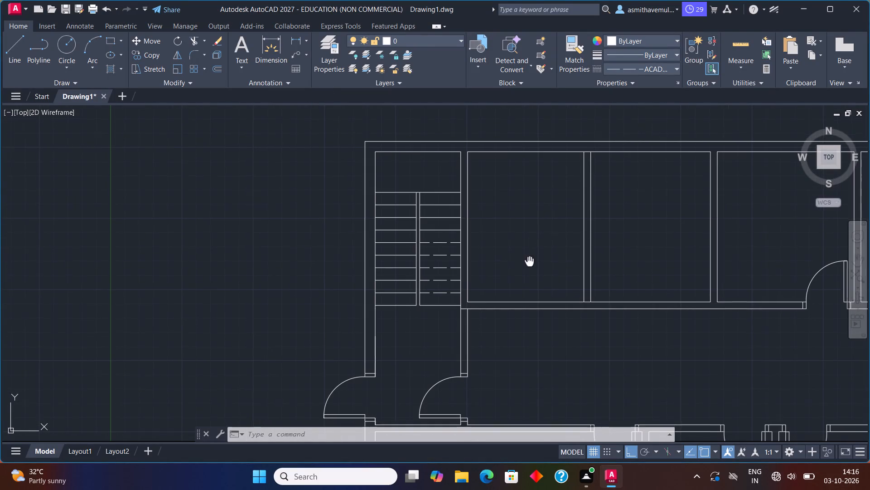
pyautogui.moveTo(528, 262); pyautogui.dragTo(239, 232, button='middle')
pyautogui.scroll(-1, 500, 224)
pyautogui.moveTo(499, 227); pyautogui.dragTo(499, 227, button='middle')
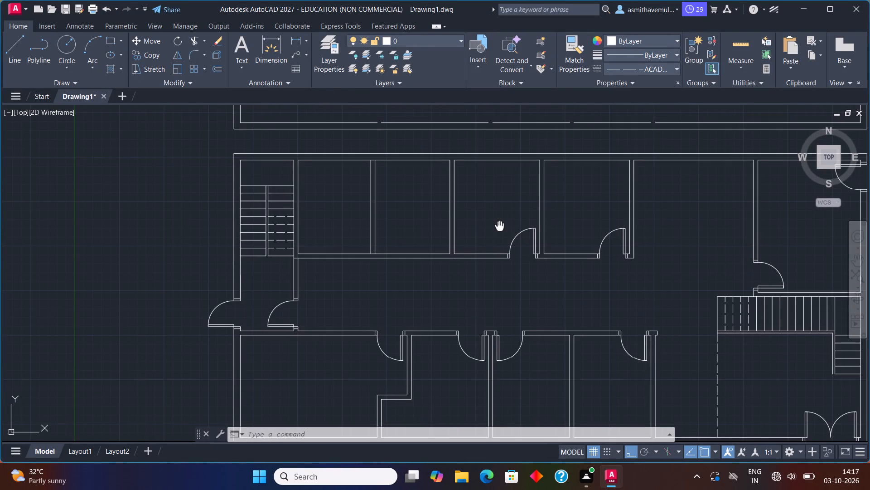
pyautogui.moveTo(499, 227); pyautogui.dragTo(488, 229, button='middle')
pyautogui.scroll(-1, 491, 235)
pyautogui.scroll(1, 583, 251)
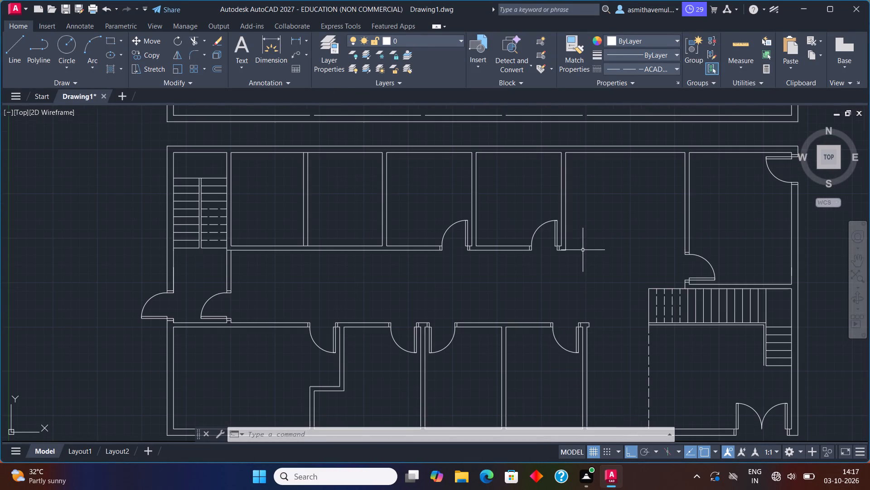
pyautogui.middleClick(586, 249)
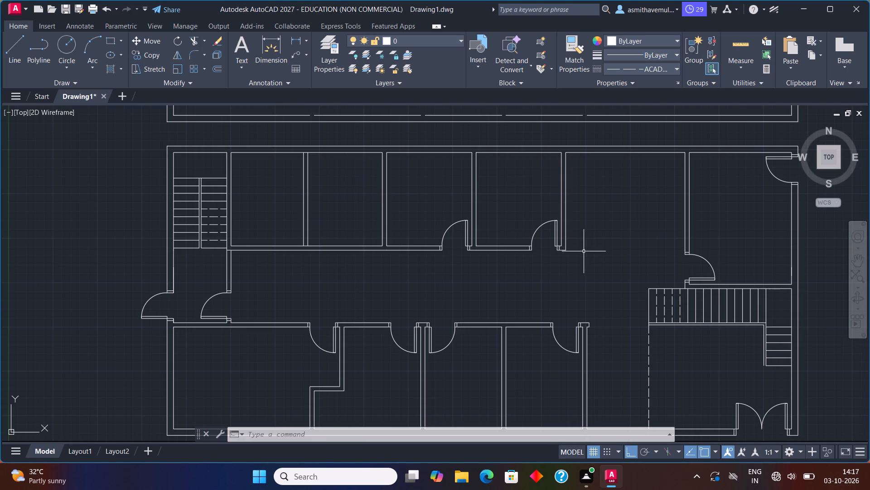
pyautogui.scroll(-1, 583, 253)
pyautogui.middleClick(574, 274)
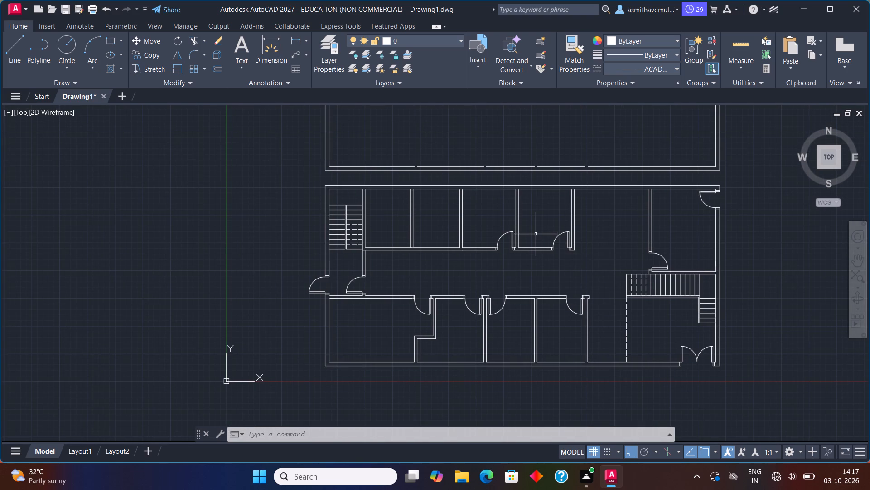
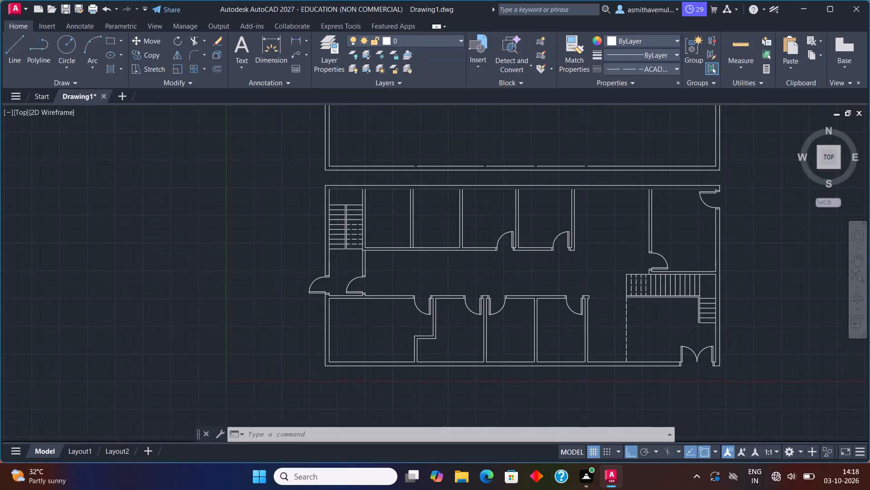
# Trim the corridor wall's inner line across the partition between the first two rooms east of the northwest staircase.
pyautogui.moveTo(555, 284); pyautogui.dragTo(463, 240, button='middle')
pyautogui.scroll(1, 463, 239)
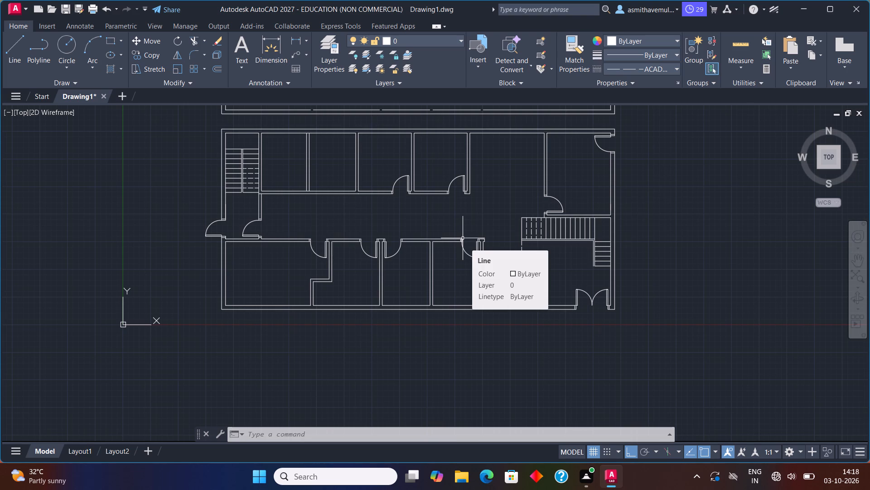
pyautogui.scroll(-1, 437, 278)
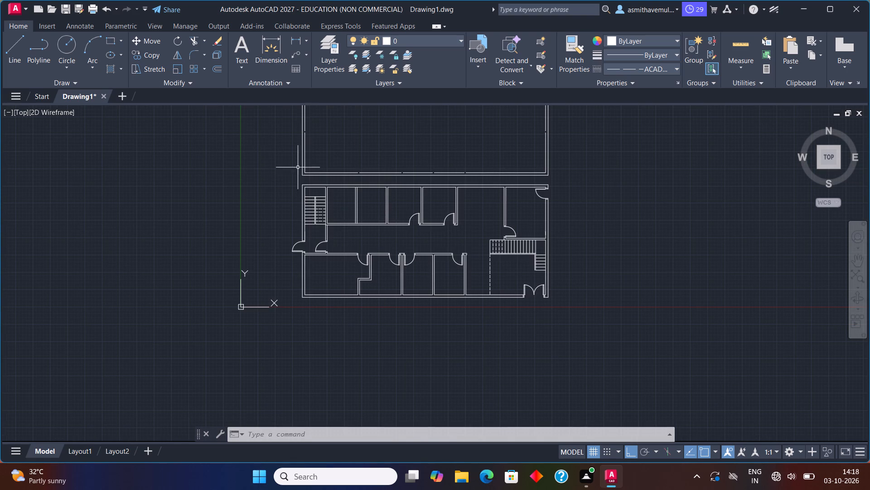
pyautogui.scroll(1, 360, 207)
pyautogui.moveTo(385, 217); pyautogui.dragTo(395, 223, button='middle')
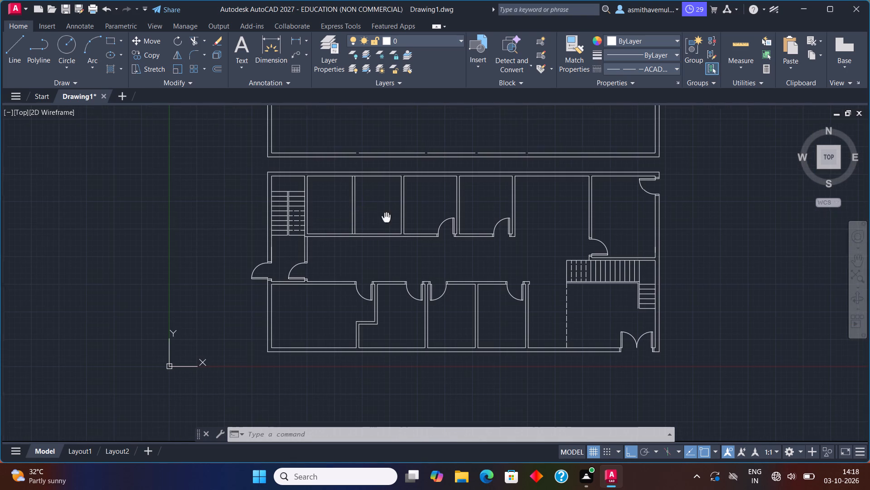
pyautogui.moveTo(395, 223); pyautogui.dragTo(481, 260, button='middle')
pyautogui.scroll(3, 473, 266)
pyautogui.middleClick(432, 285)
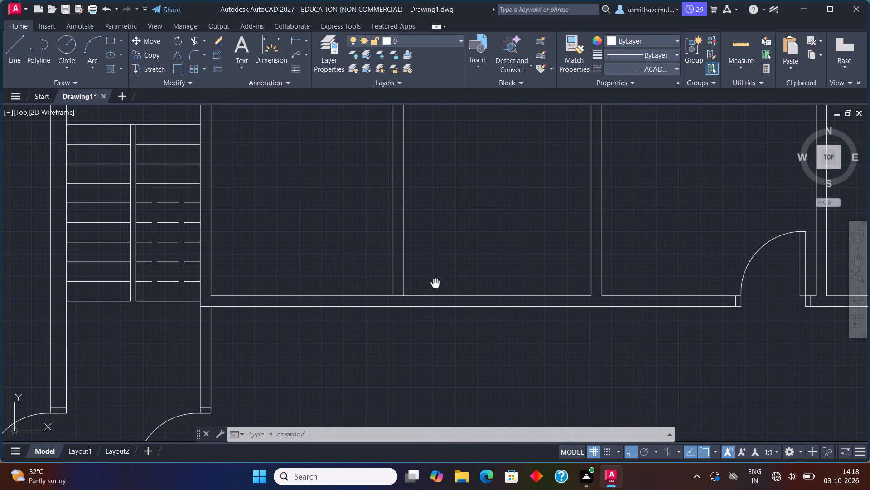
pyautogui.write('TRIM')
pyautogui.press('Return')
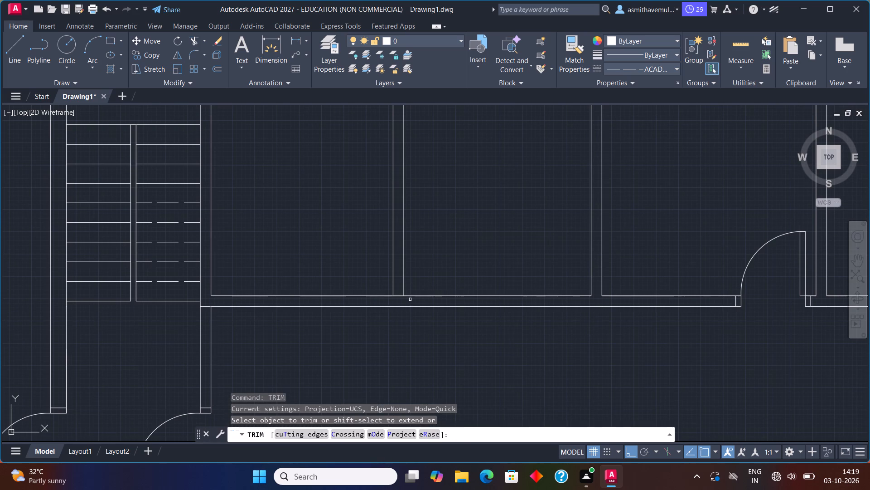
pyautogui.click(400, 297)
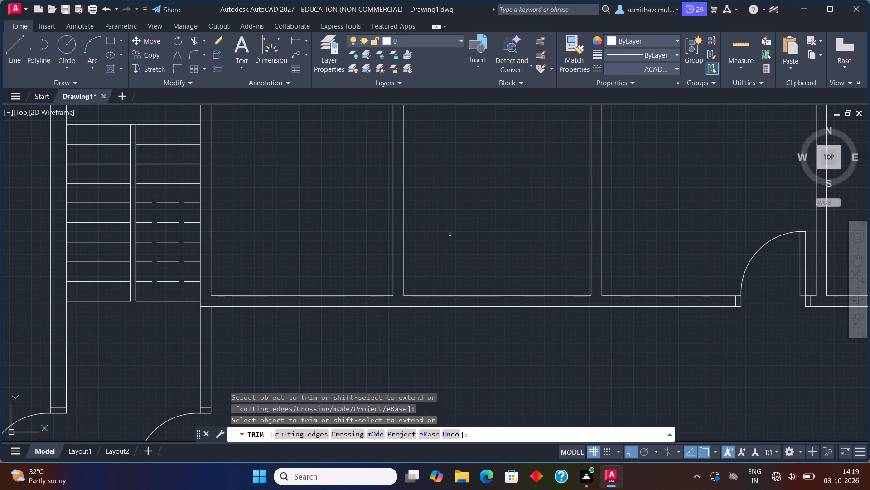
pyautogui.press('Escape')
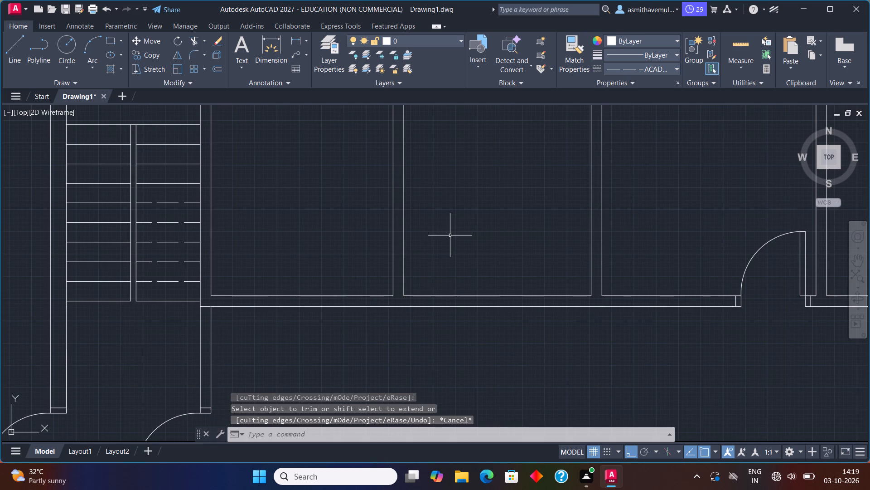
# Draw a jamb line across the corridor wall, starting 3" west of the first north room's southeast inner corner.
pyautogui.press('l')
pyautogui.press('Return')
pyautogui.write('FR')
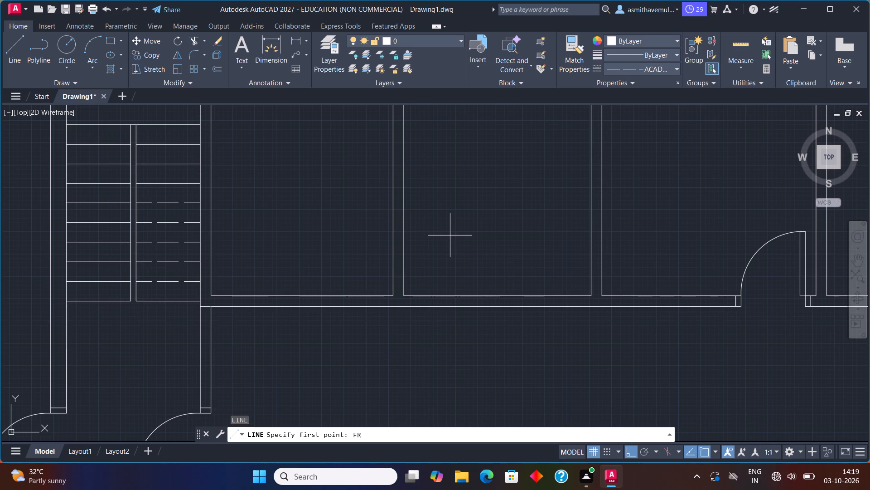
pyautogui.write('OM')
pyautogui.press('Return')
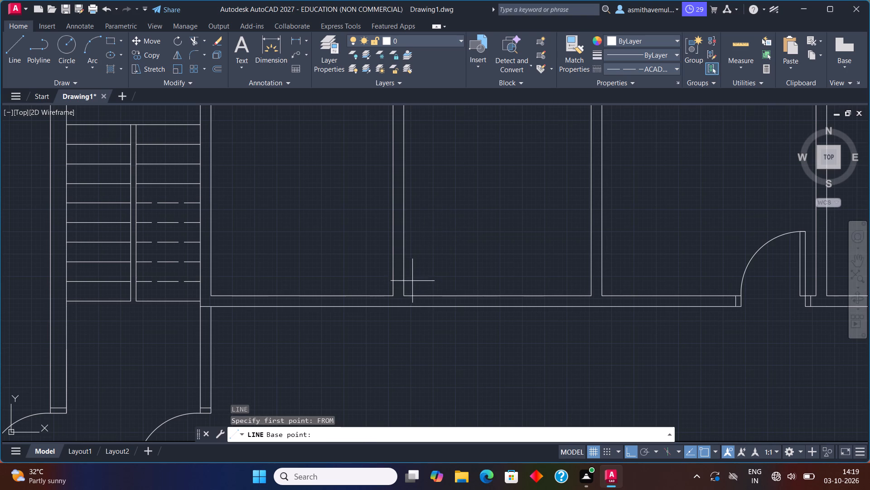
pyautogui.click(394, 293)
pyautogui.hotkey('shift', '@')
pyautogui.write('-3')
pyautogui.write('",0')
pyautogui.press('Return')
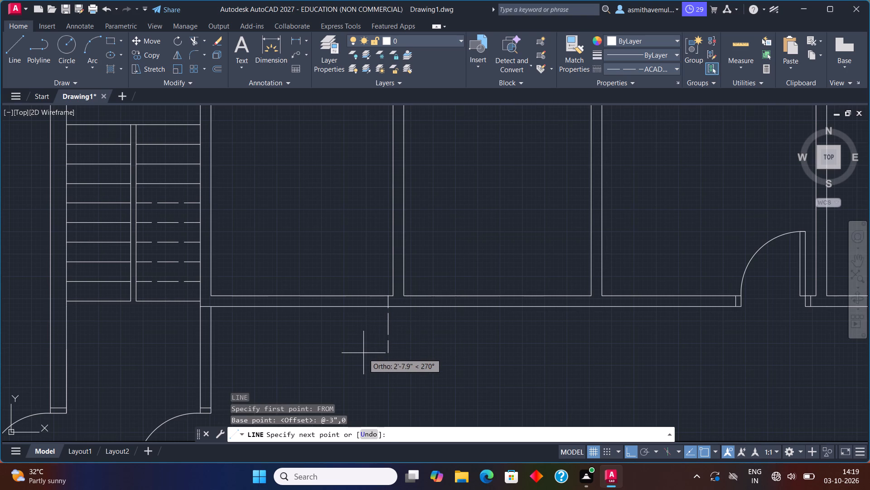
pyautogui.scroll(2, 367, 328)
pyautogui.scroll(1, 367, 265)
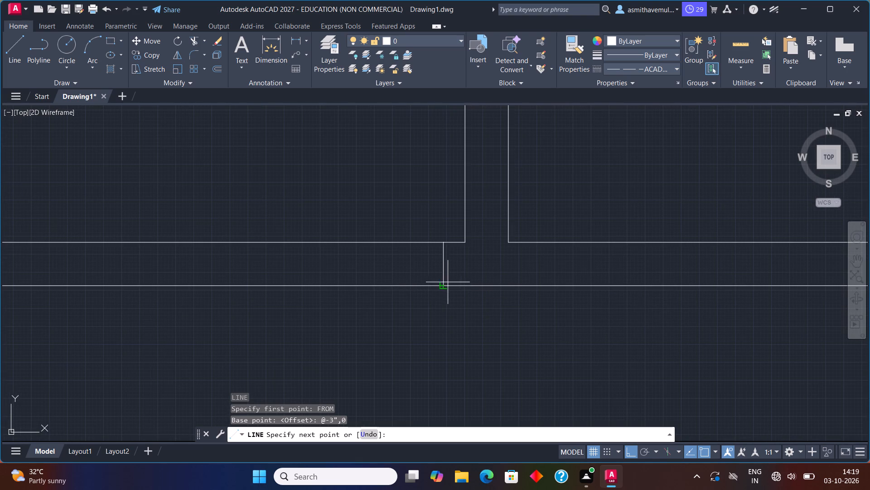
pyautogui.click(445, 287)
pyautogui.press('Escape')
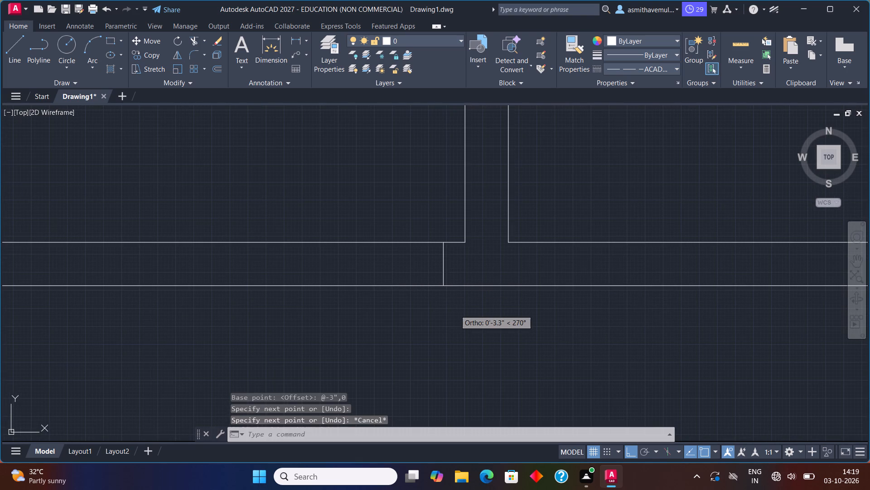
# Set the current linetype to ByLayer.
pyautogui.click(625, 69)
pyautogui.click(630, 80)
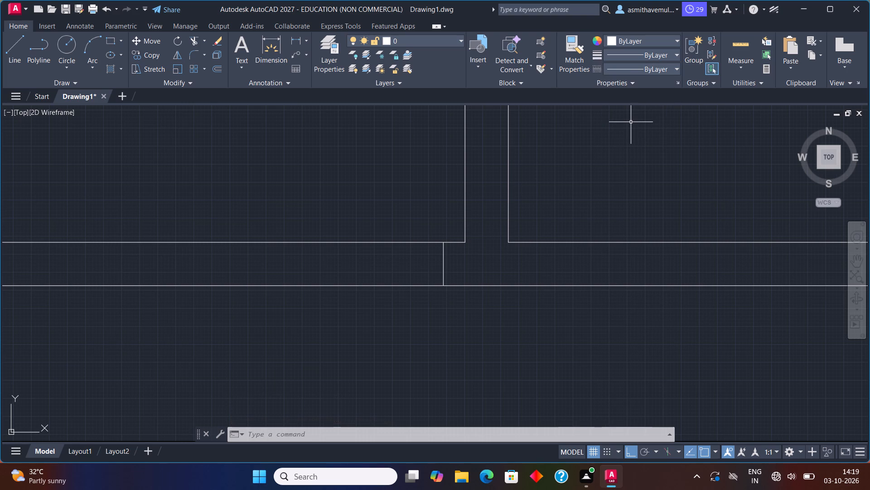
# Offset the new jamb line 3" to the west within the corridor wall.
pyautogui.press('o')
pyautogui.press('Return')
pyautogui.press('3')
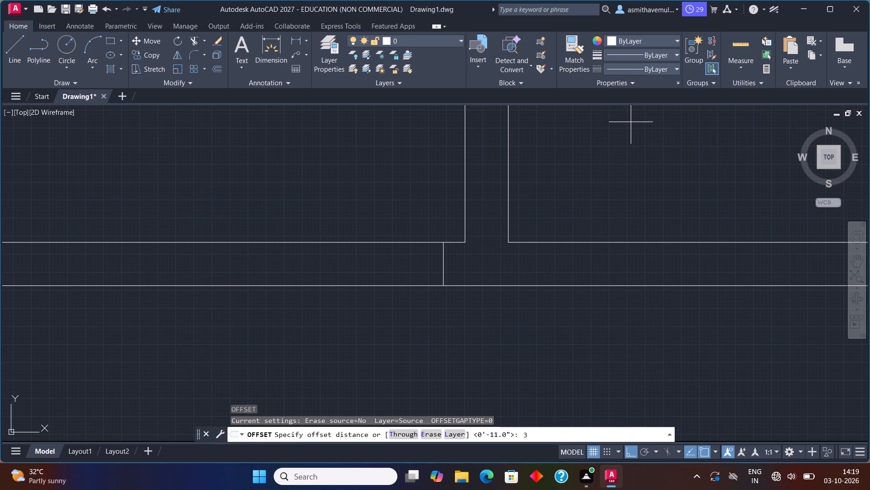
pyautogui.hotkey('shift', '"')
pyautogui.press('Return')
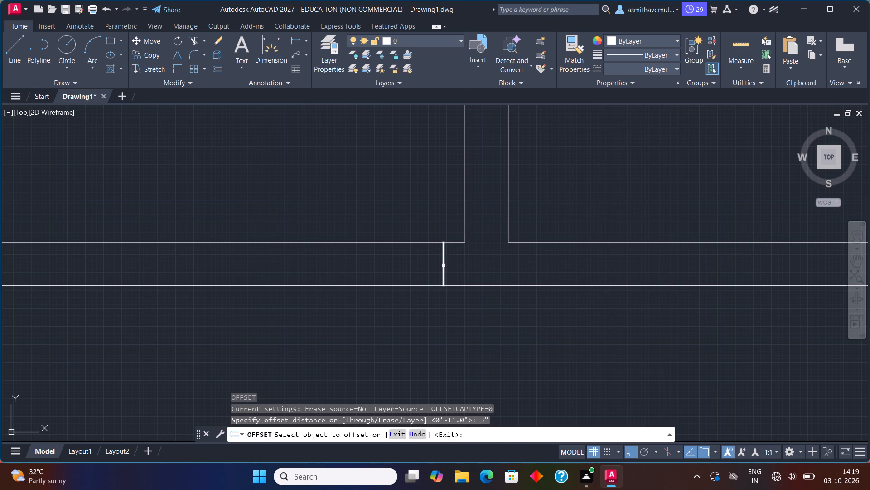
pyautogui.click(443, 266)
pyautogui.click(422, 265)
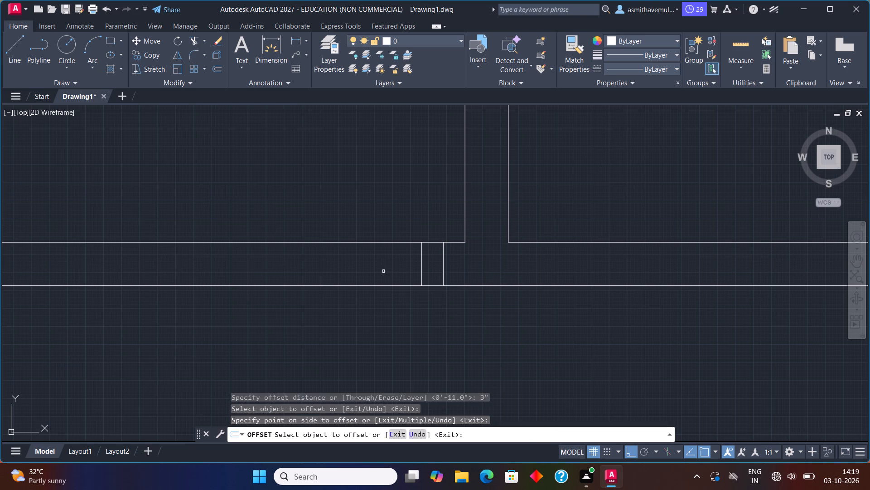
pyautogui.press('Escape')
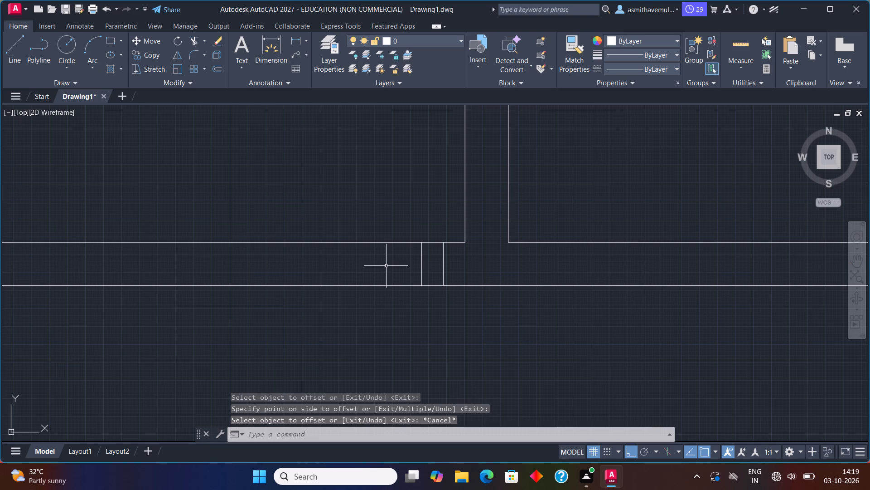
# Offset the western jamb line 3' to the west to mark the doorway's opposite side.
pyautogui.moveTo(399, 285); pyautogui.dragTo(399, 285, button='middle')
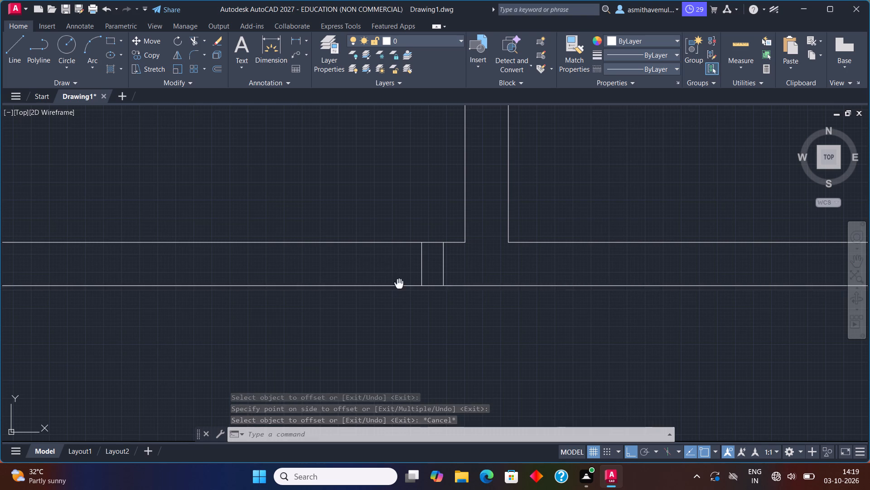
pyautogui.moveTo(399, 285); pyautogui.dragTo(443, 264, button='middle')
pyautogui.scroll(1, 442, 264)
pyautogui.scroll(-1, 443, 264)
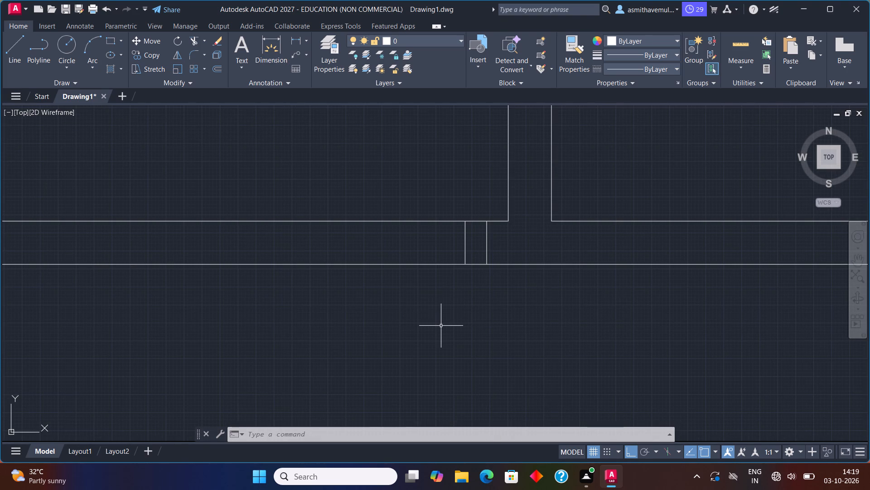
pyautogui.press('o')
pyautogui.press('Return')
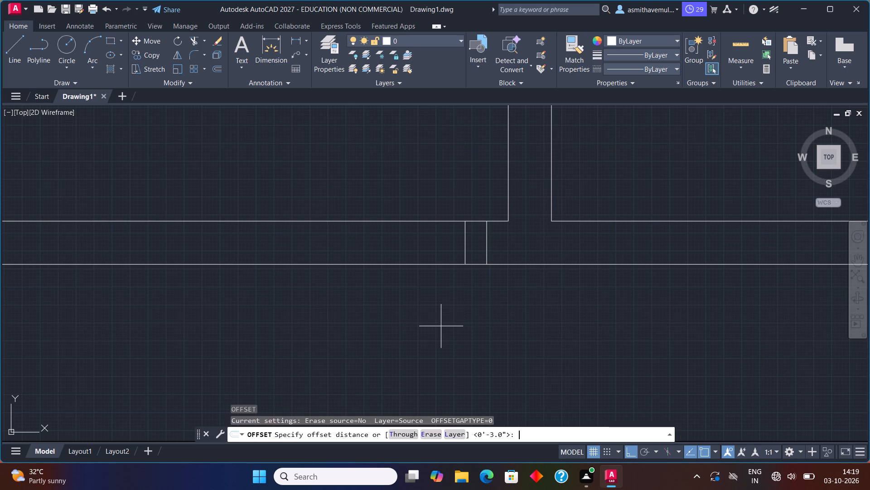
pyautogui.write("3'")
pyautogui.press('Return')
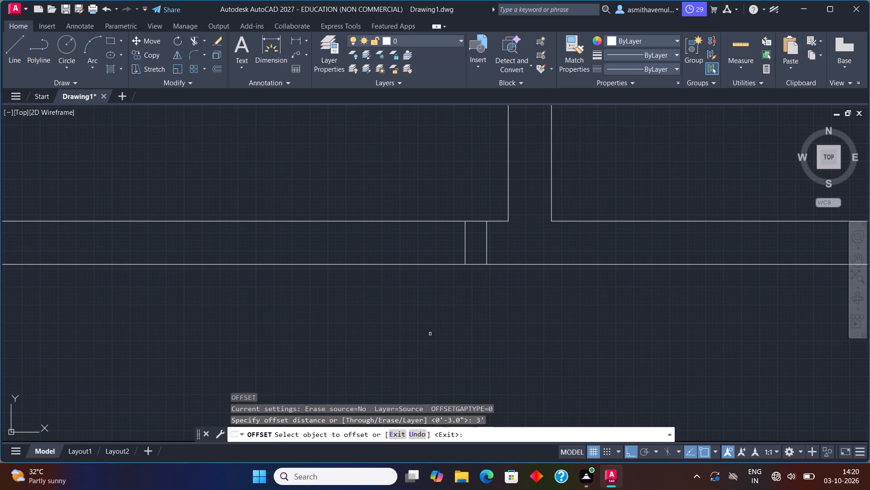
pyautogui.click(464, 248)
pyautogui.click(443, 255)
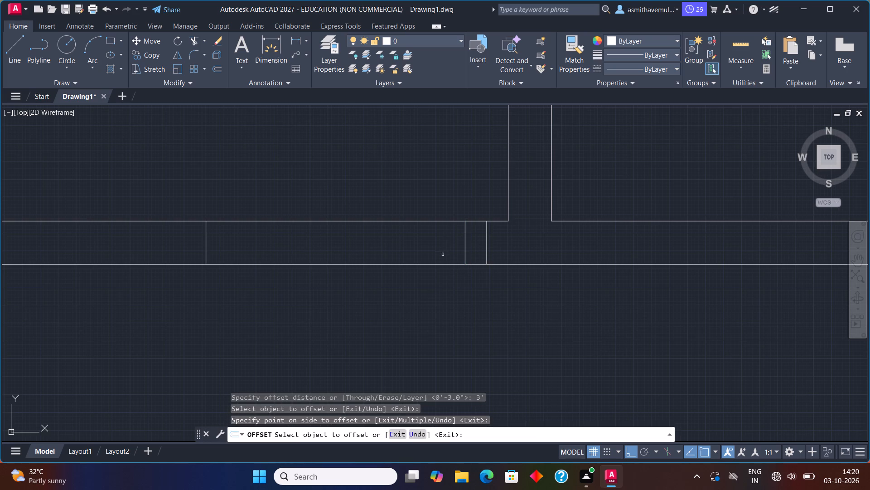
pyautogui.press('Escape')
# Offset the doorway's far west jamb line another 3" to the west.
pyautogui.press('o')
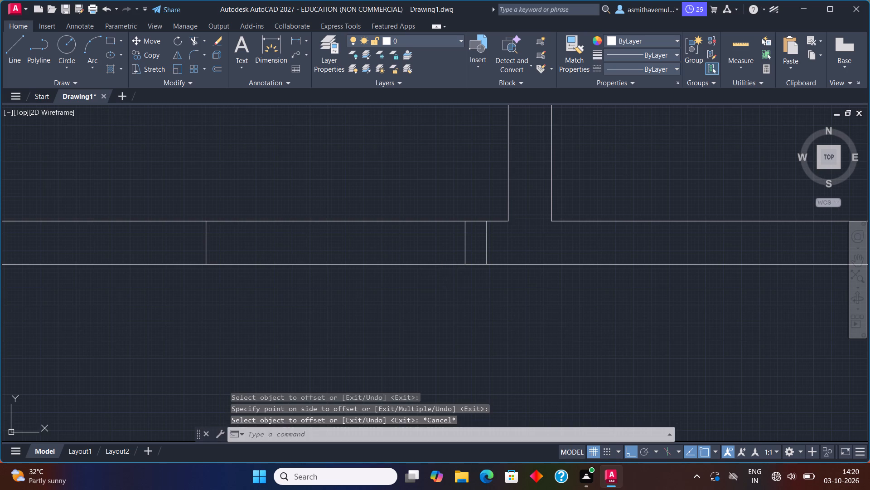
pyautogui.press('Return')
pyautogui.press('3')
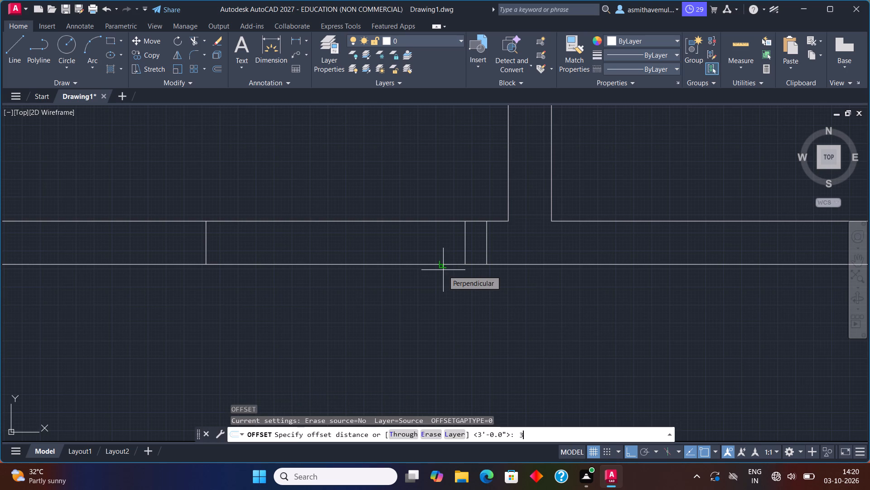
pyautogui.hotkey('shift', '"')
pyautogui.press('Return')
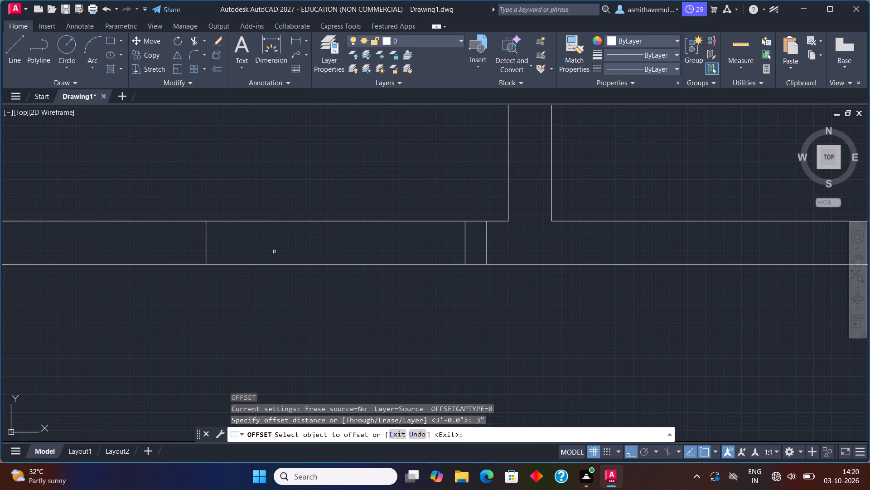
pyautogui.click(205, 246)
pyautogui.click(139, 246)
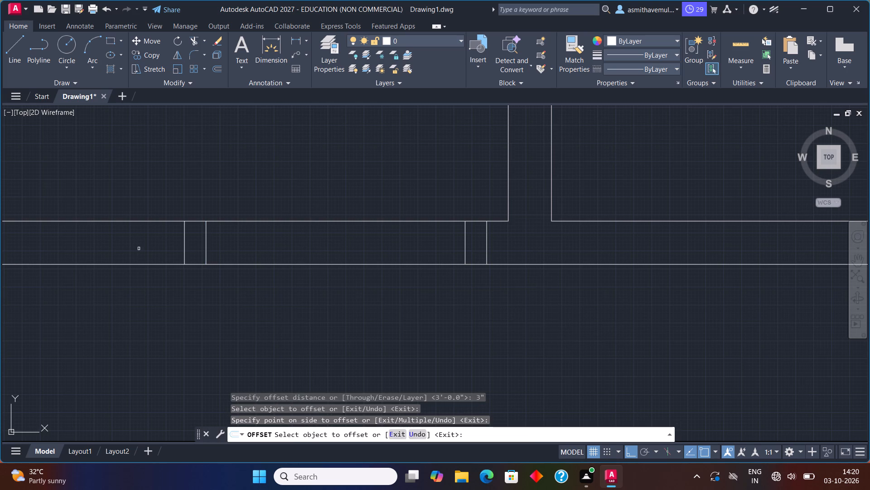
pyautogui.press('Escape')
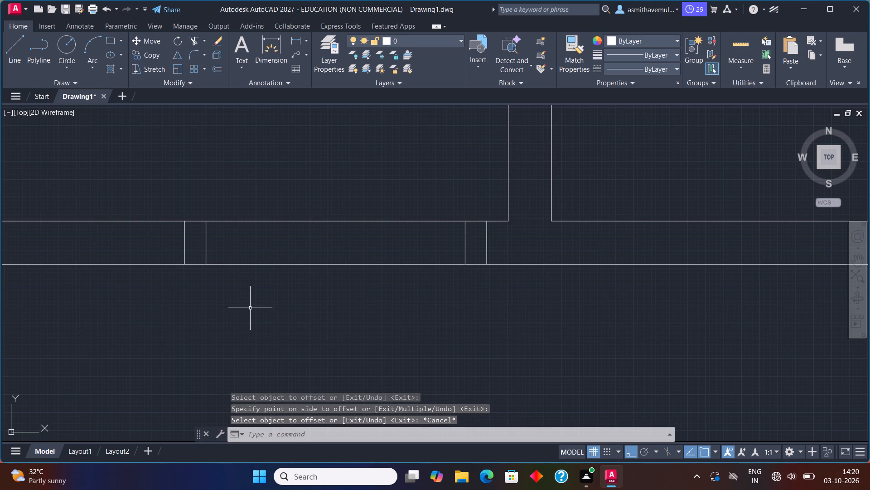
# Trim both corridor wall lines between the two inner jamb lines to open the first north room's 3' doorway.
pyautogui.write('TRIM')
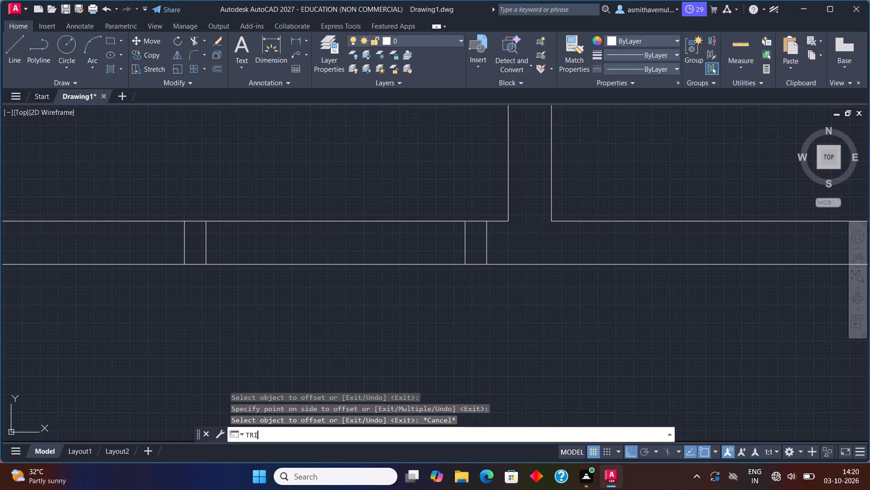
pyautogui.press('Return')
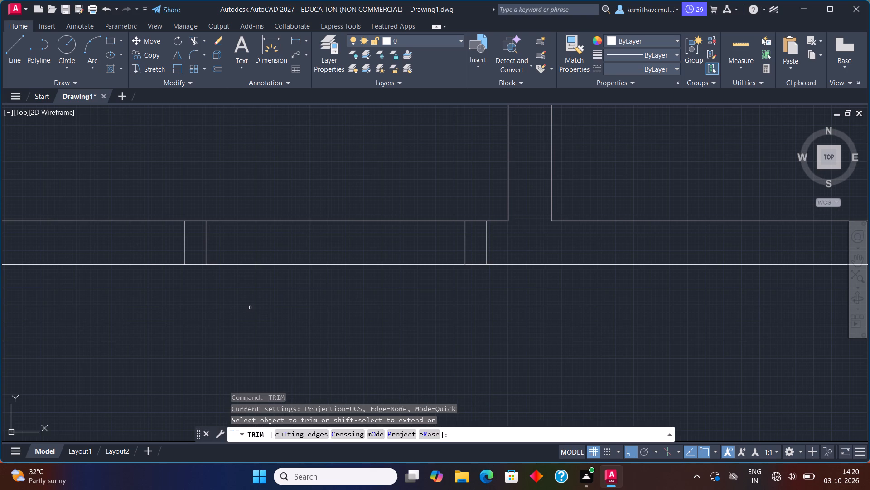
pyautogui.click(262, 265)
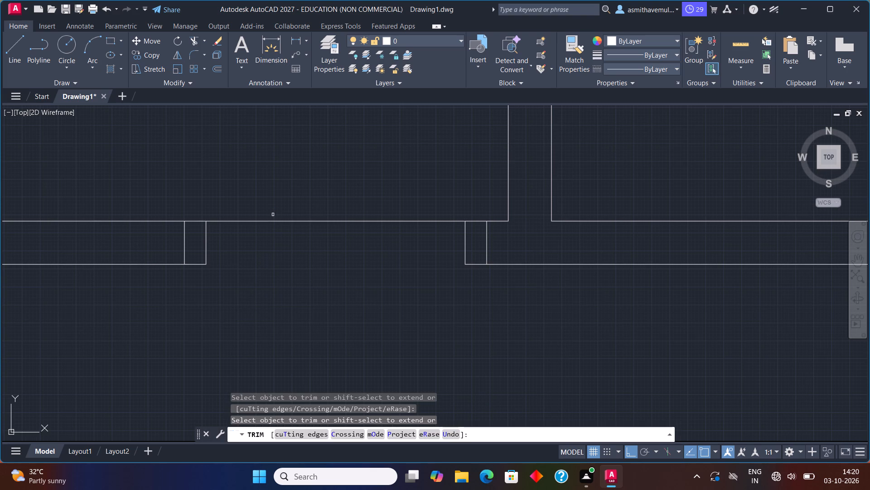
pyautogui.click(273, 216)
pyautogui.click(273, 229)
pyautogui.press('Escape')
# Draw a 3" by 3' rectangular door leaf extending north into the room from the inner corner of the first north room's east jamb.
pyautogui.scroll(-1, 273, 232)
pyautogui.moveTo(273, 232); pyautogui.dragTo(273, 317, button='middle')
pyautogui.scroll(-1, 280, 317)
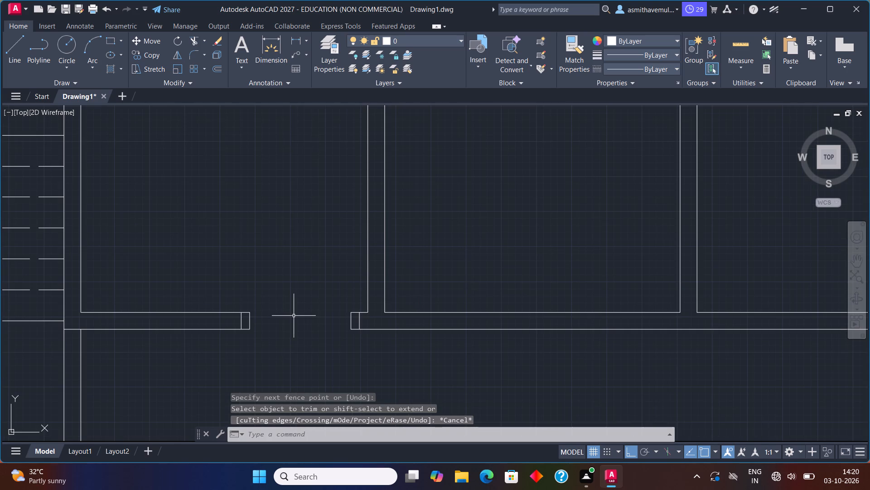
pyautogui.write('REC')
pyautogui.press('Return')
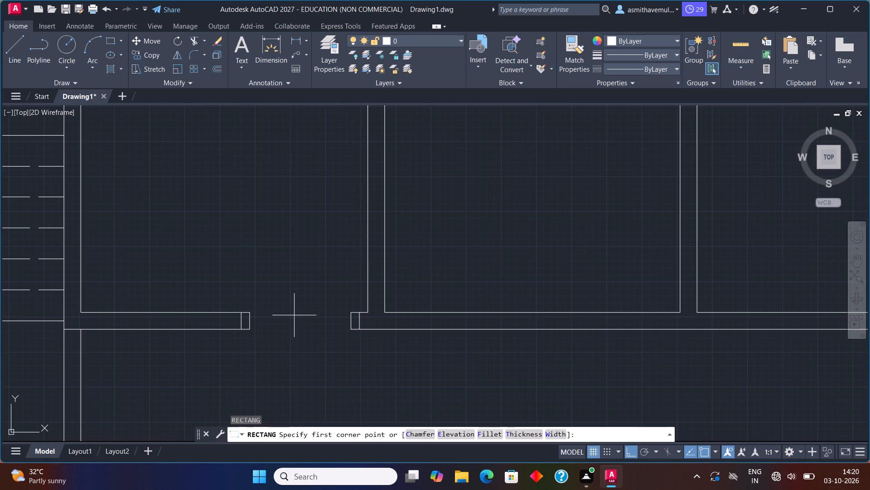
pyautogui.click(350, 314)
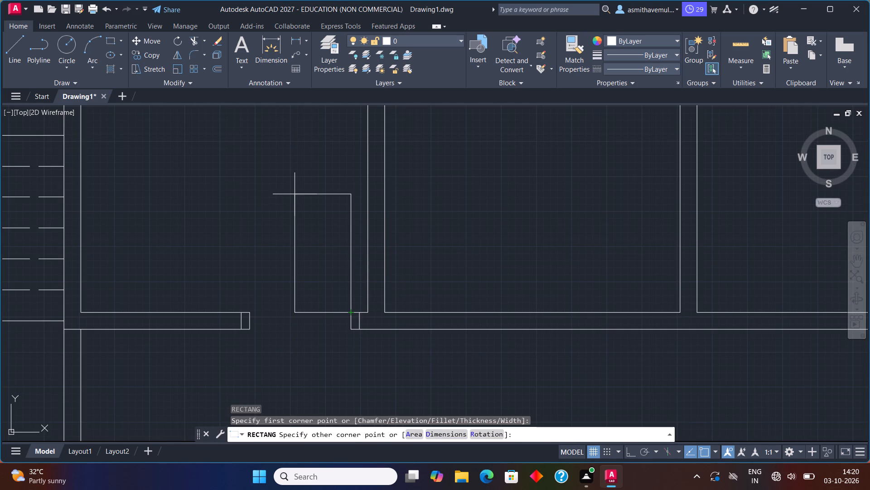
pyautogui.press('d')
pyautogui.press('Return')
pyautogui.press('3')
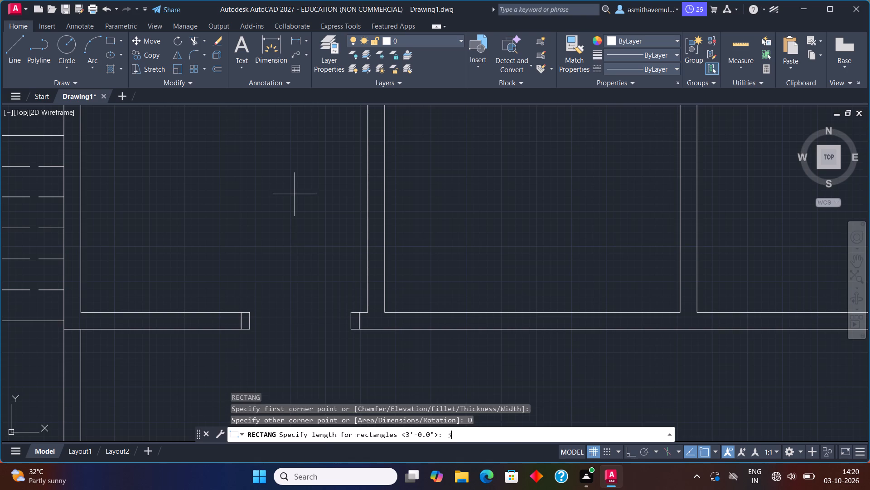
pyautogui.hotkey('shift', '"')
pyautogui.press('Return')
pyautogui.write("3'")
pyautogui.press('Return')
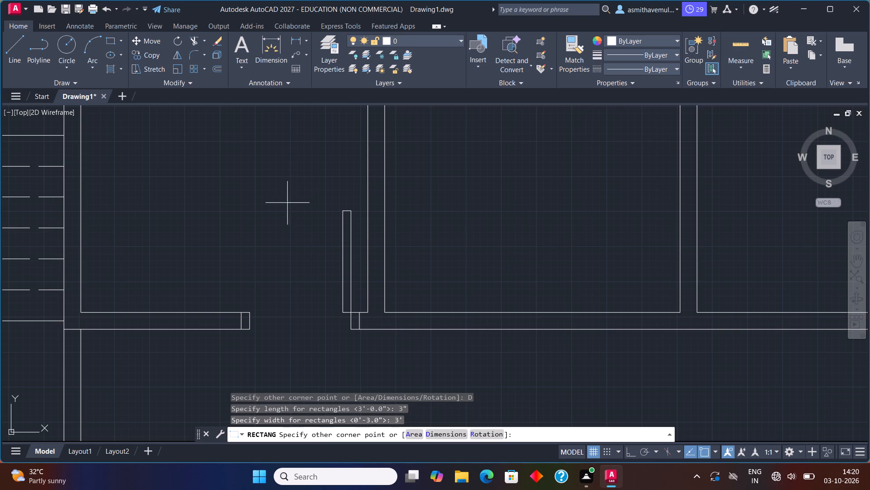
pyautogui.click(326, 218)
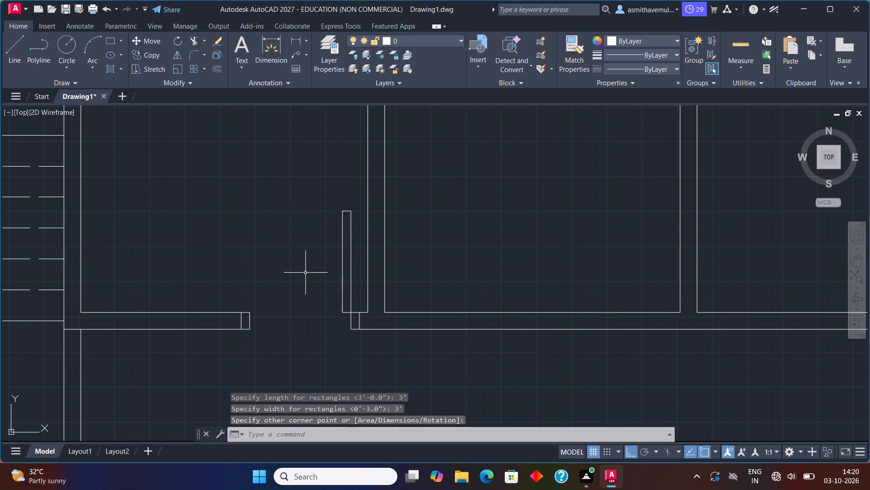
# Draw the door swing arc through the leaf's two top corners, ending at the north corner of the doorway's west jamb.
pyautogui.write('ARC')
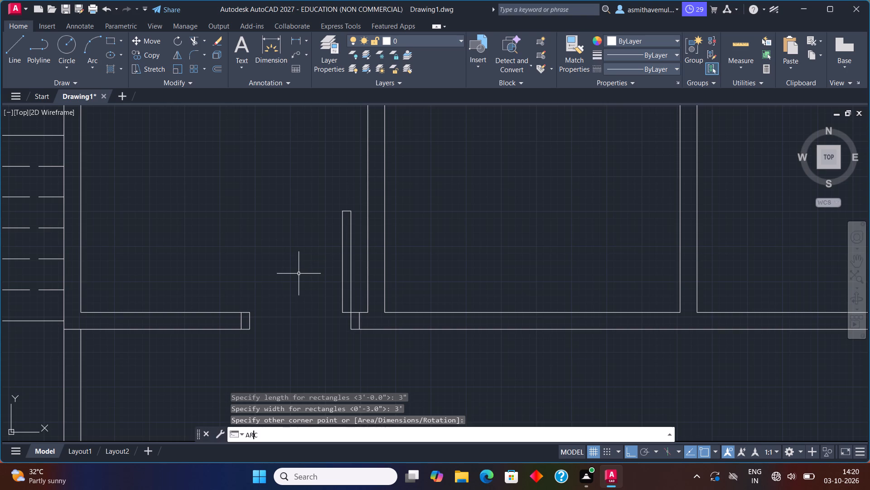
pyautogui.press('Return')
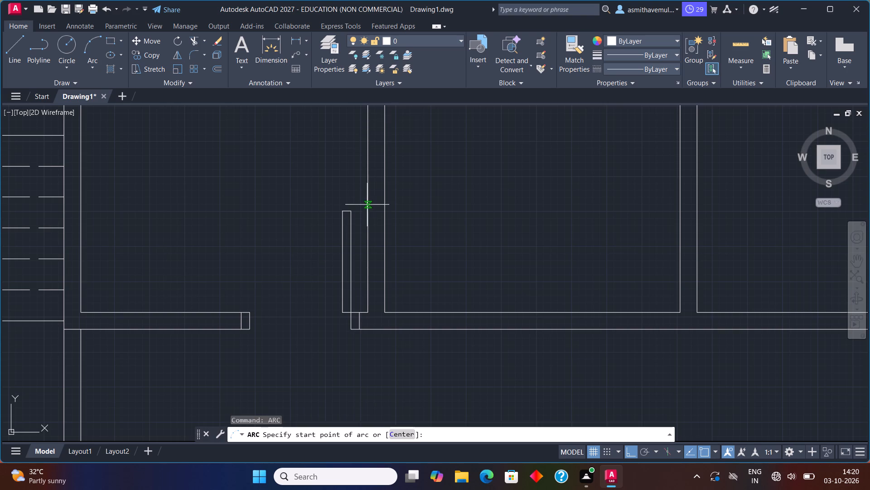
pyautogui.scroll(1, 366, 205)
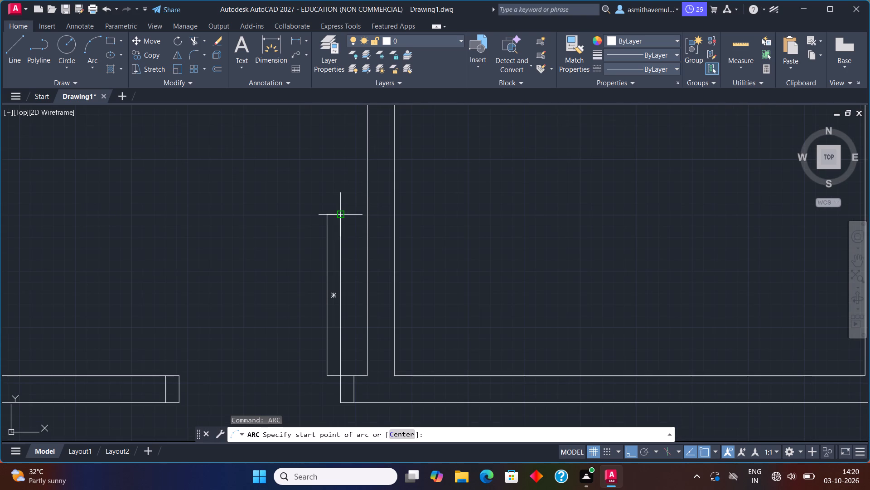
pyautogui.click(339, 215)
pyautogui.click(329, 215)
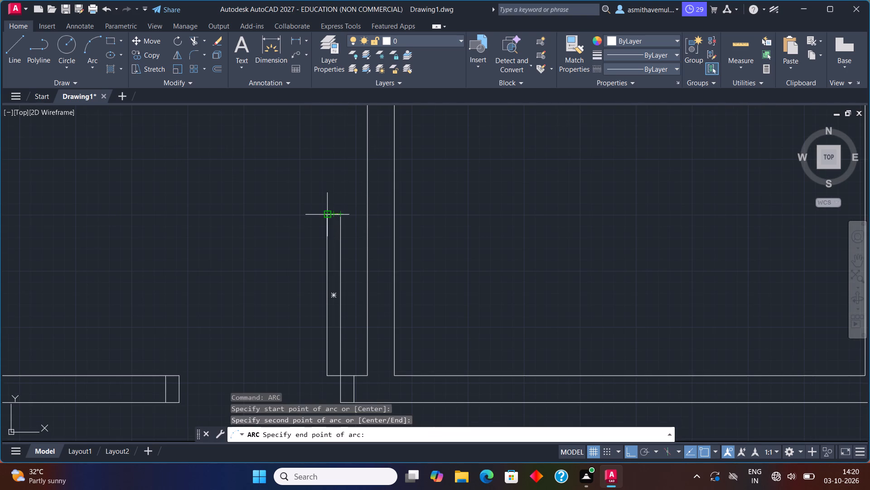
pyautogui.click(176, 375)
# Draw a jamb line across the corridor wall, starting 3" east of the second north room's southwest inner corner.
pyautogui.scroll(-3, 204, 355)
pyautogui.moveTo(220, 347); pyautogui.dragTo(289, 332, button='middle')
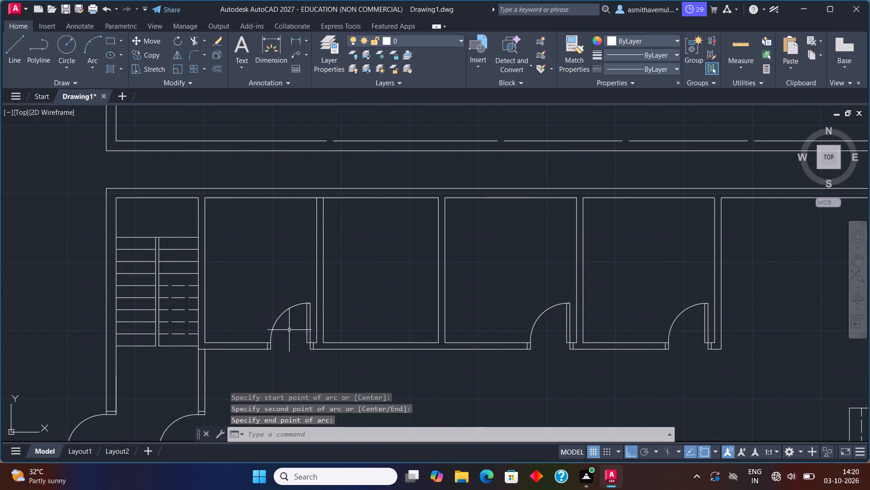
pyautogui.scroll(1, 260, 300)
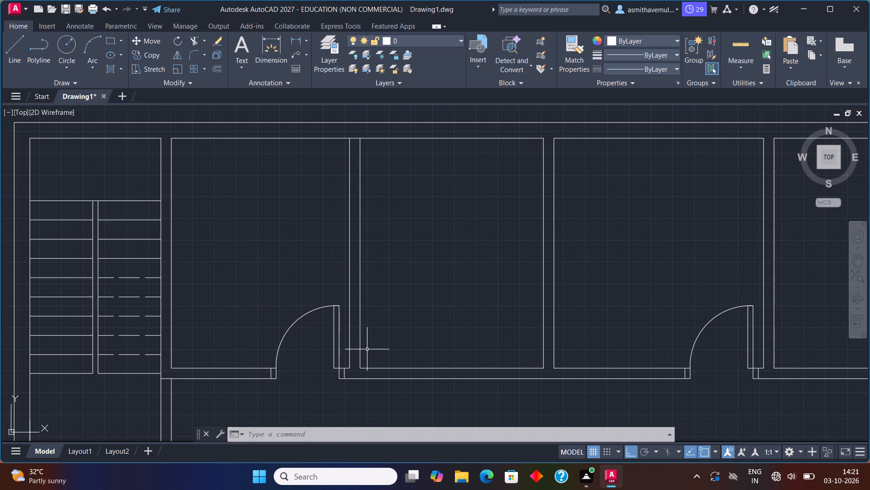
pyautogui.moveTo(375, 349); pyautogui.dragTo(411, 276, button='middle')
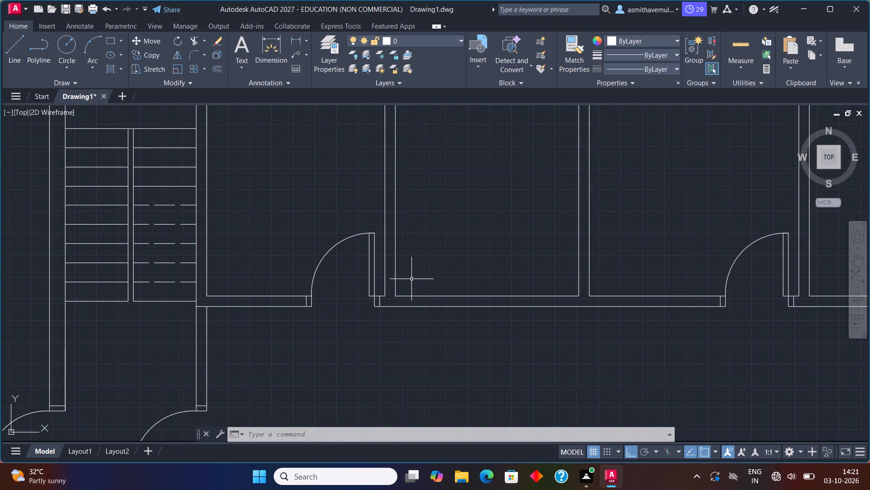
pyautogui.press('l')
pyautogui.press('Return')
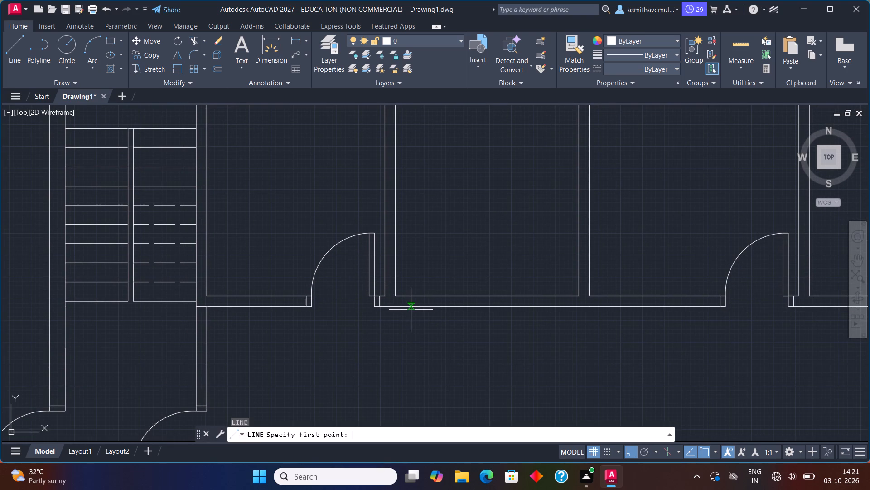
pyautogui.write('FROM')
pyautogui.press('Return')
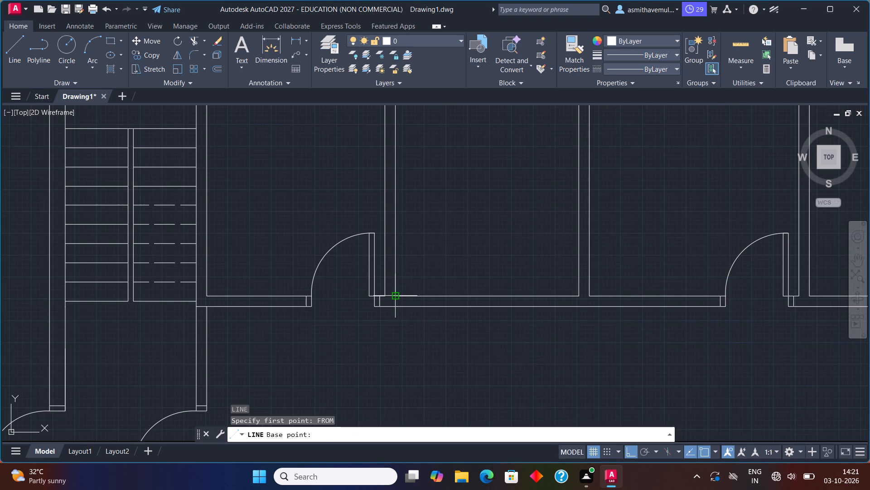
pyautogui.click(397, 295)
pyautogui.write('@3')
pyautogui.write('",0')
pyautogui.press('Return')
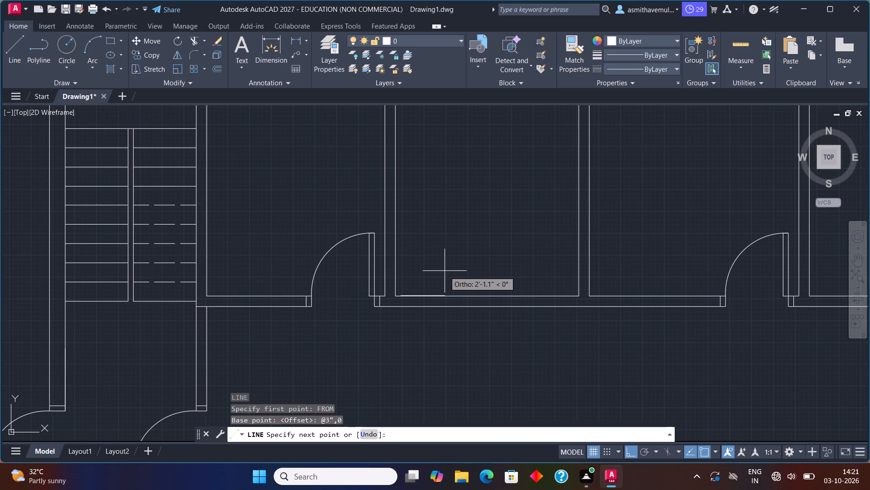
pyautogui.scroll(1, 406, 308)
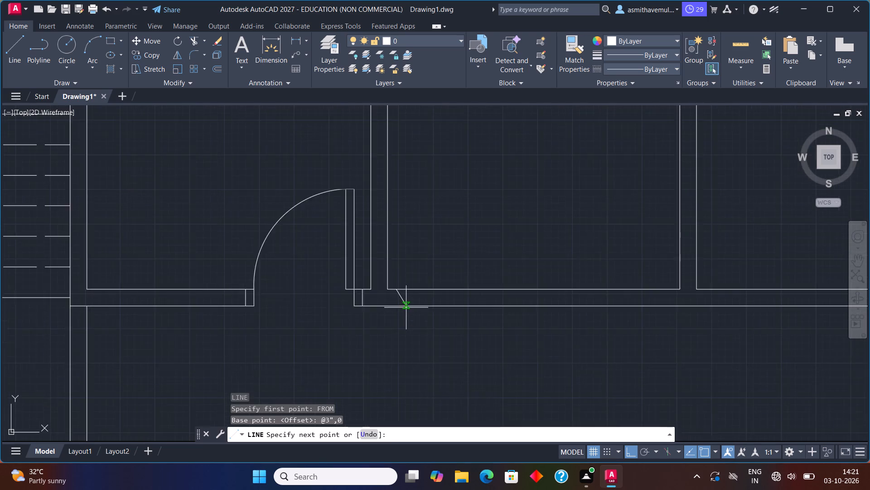
pyautogui.scroll(1, 406, 308)
pyautogui.click(389, 305)
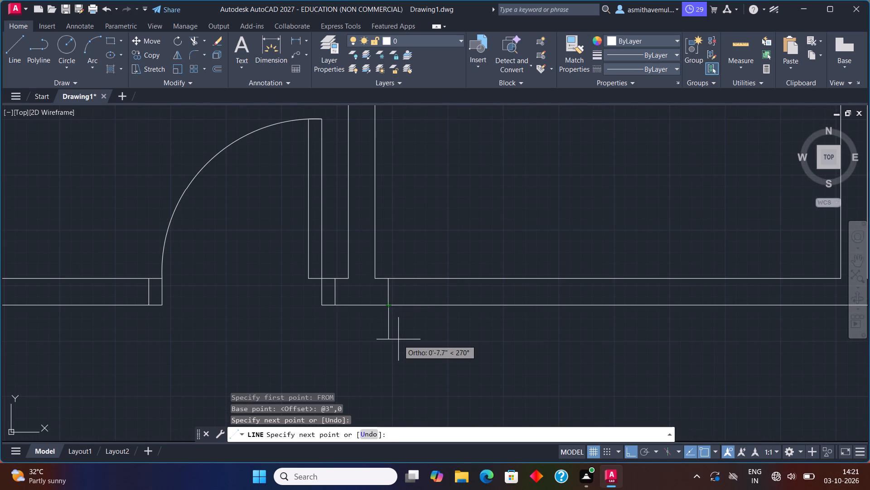
pyautogui.press('Escape')
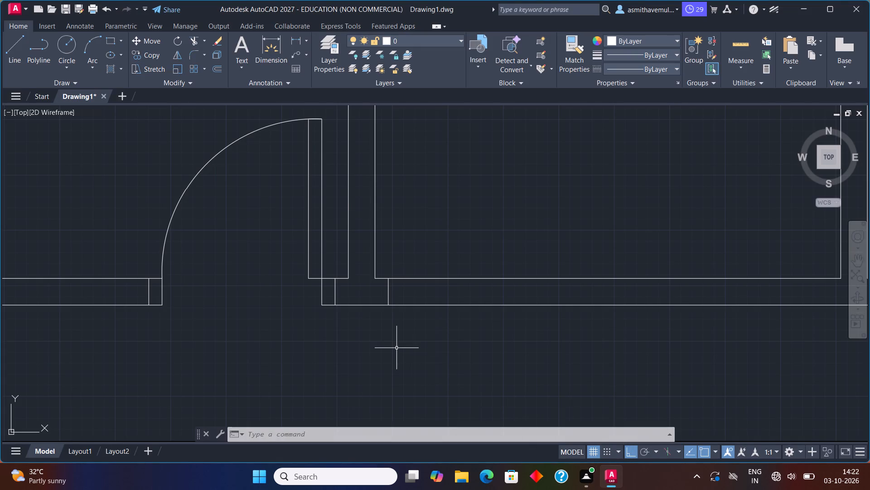
# Offset the second north room's new jamb line 3" to the east within the corridor wall.
pyautogui.scroll(-1, 394, 348)
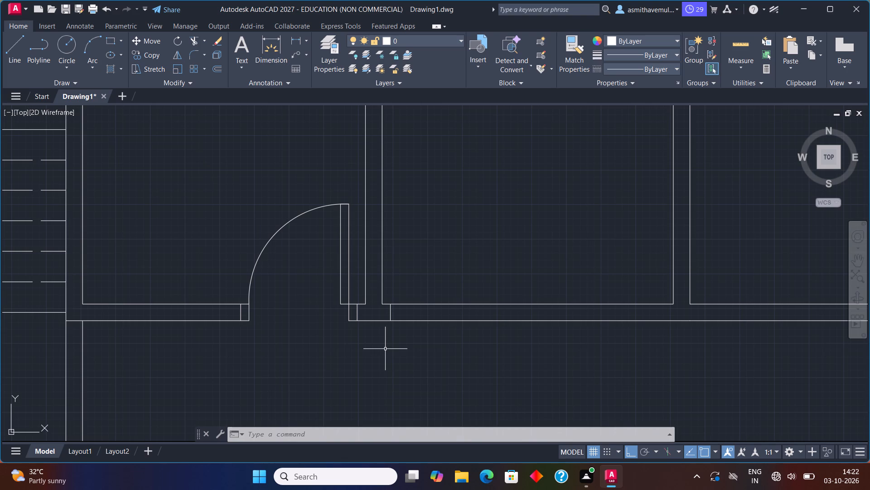
pyautogui.press('o')
pyautogui.press('Return')
pyautogui.press('3')
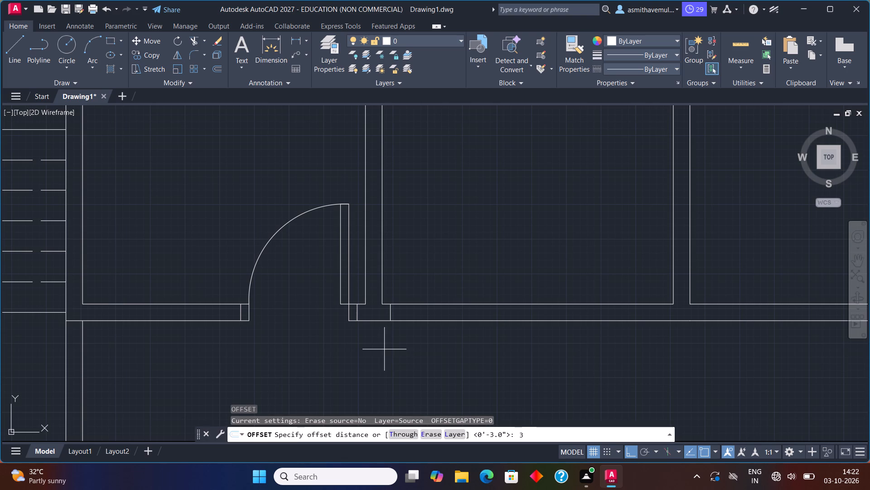
pyautogui.hotkey('shift', '"')
pyautogui.press('Return')
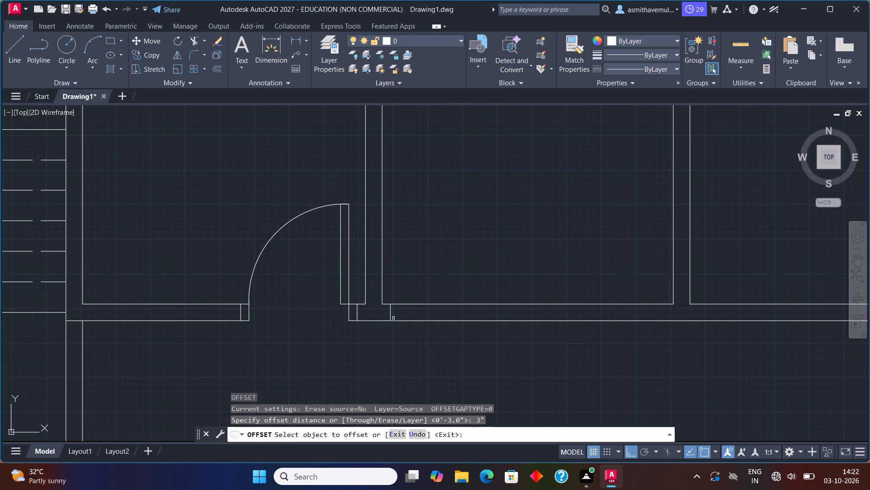
pyautogui.click(389, 316)
pyautogui.click(403, 315)
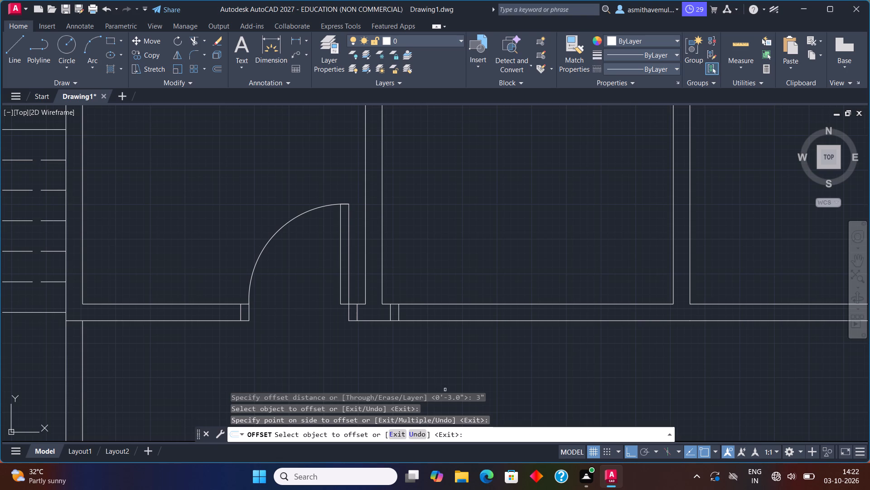
pyautogui.press('Escape')
# Offset the second room's eastern jamb line 3' to the east to mark the doorway's opposite side.
pyautogui.press('o')
pyautogui.press('Return')
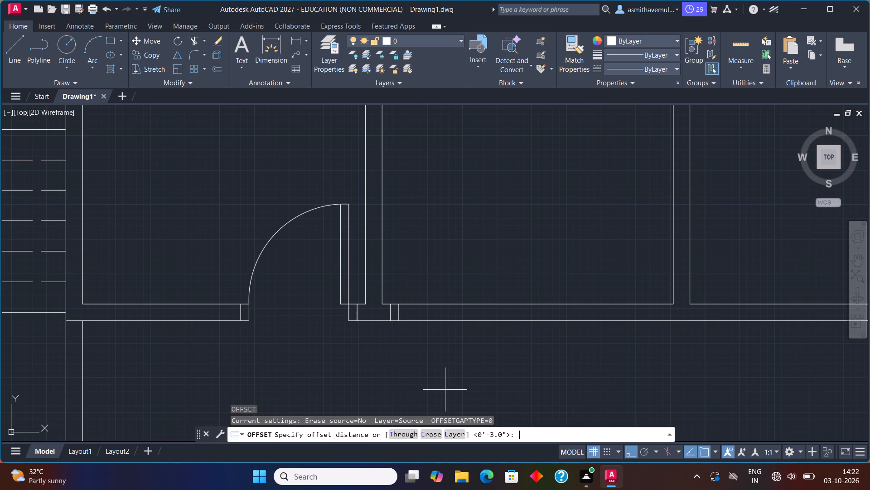
pyautogui.write("3'")
pyautogui.press('Return')
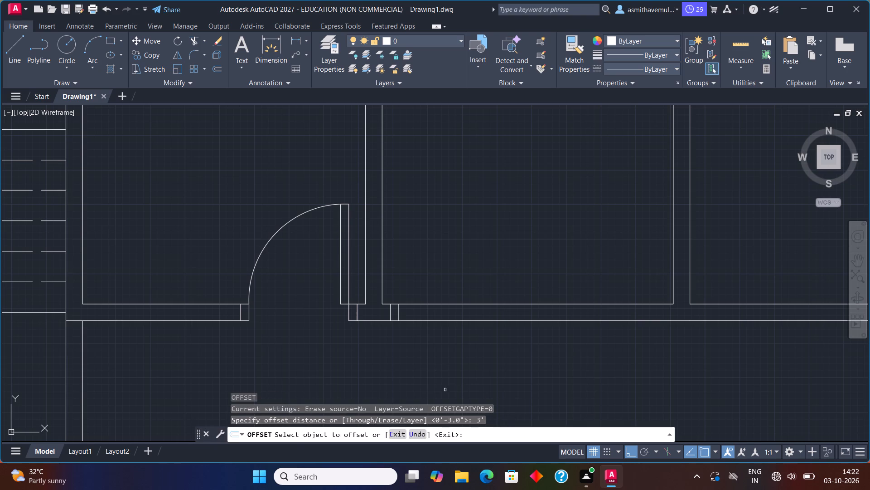
pyautogui.scroll(1, 387, 299)
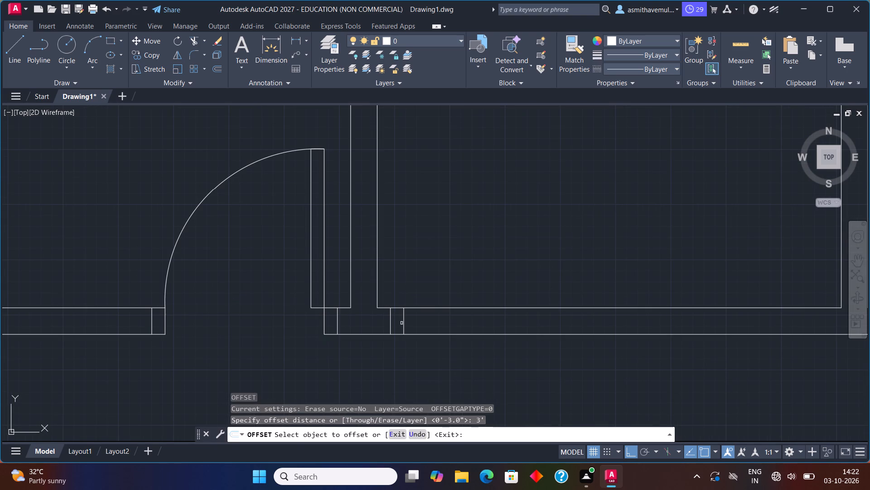
pyautogui.click(406, 323)
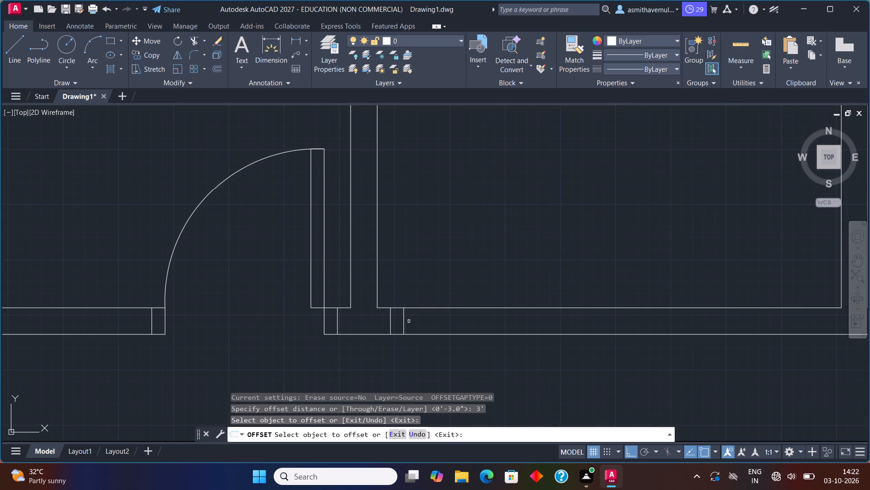
pyautogui.click(404, 322)
pyautogui.click(434, 318)
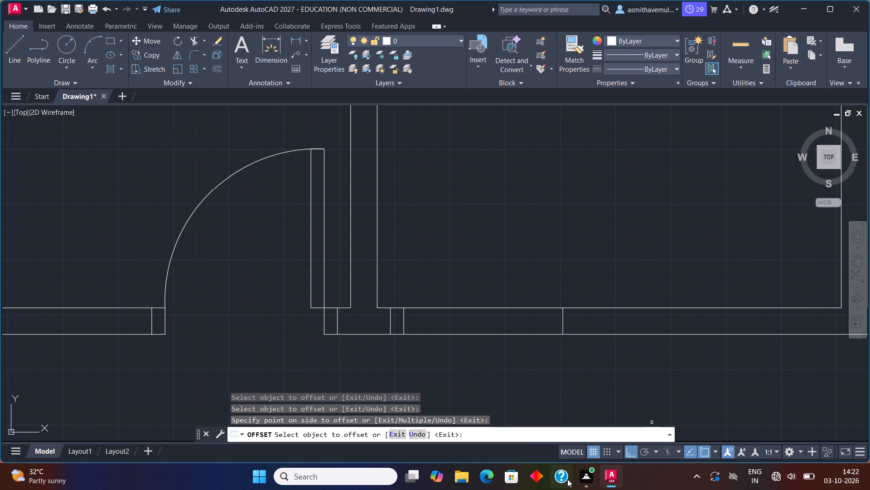
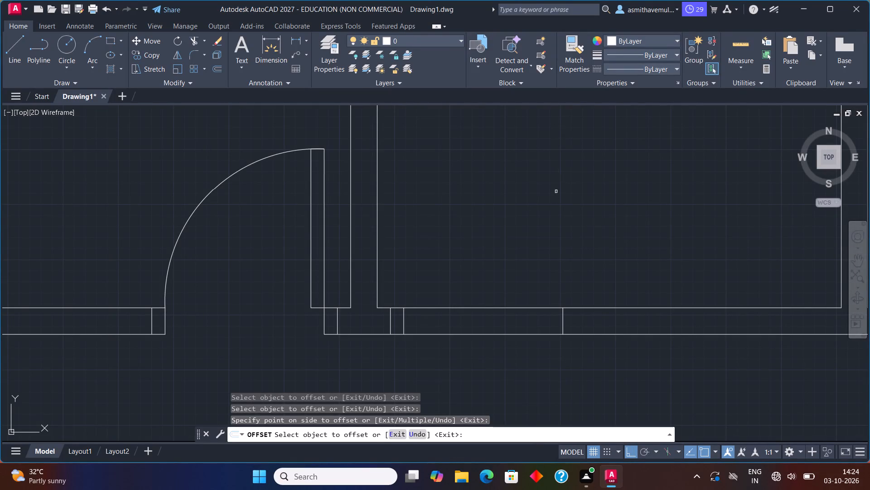
# Offset the second north room's east doorway jamb line 3" to the east within the corridor wall.
pyautogui.press('Escape')
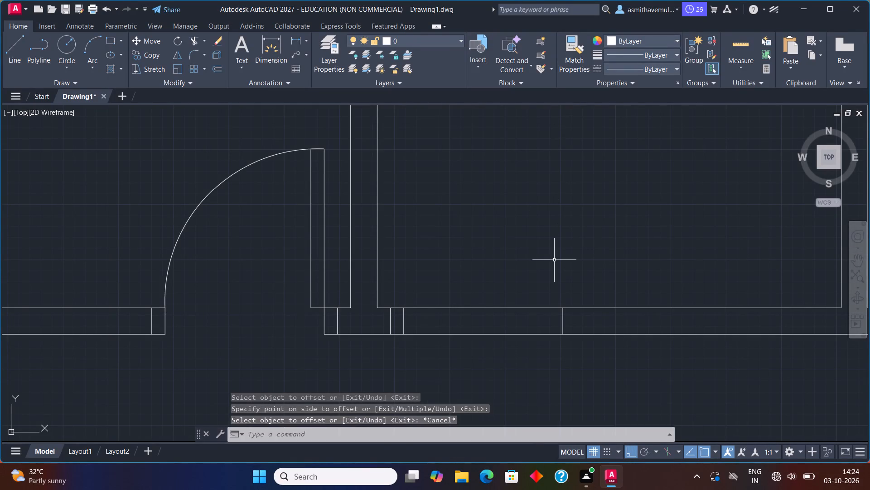
pyautogui.press('o')
pyautogui.press('Return')
pyautogui.press('3')
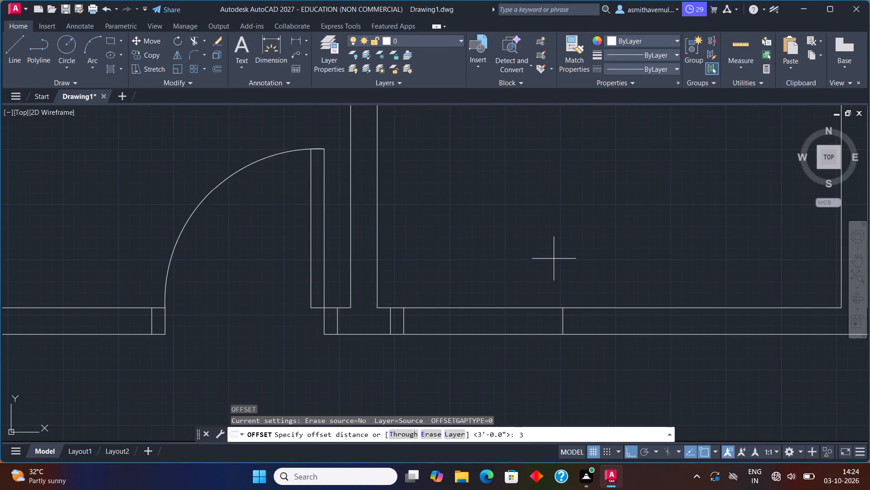
pyautogui.hotkey('shift', '"')
pyautogui.press('Return')
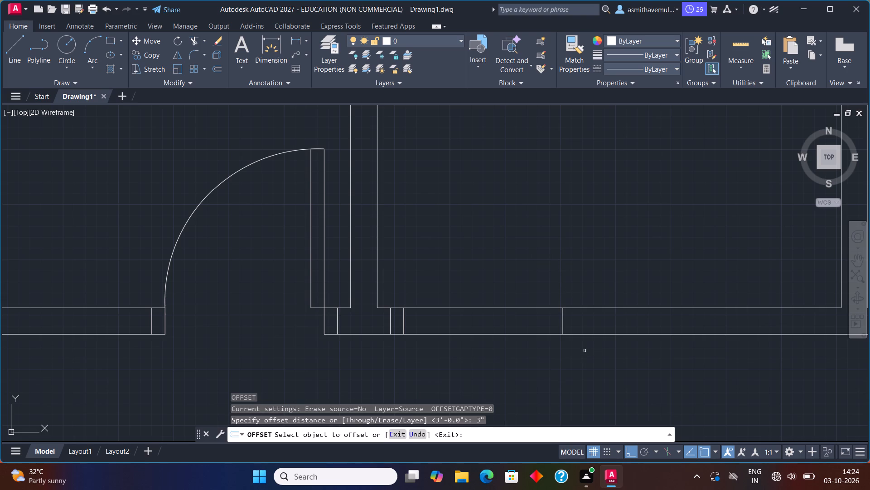
pyautogui.click(564, 322)
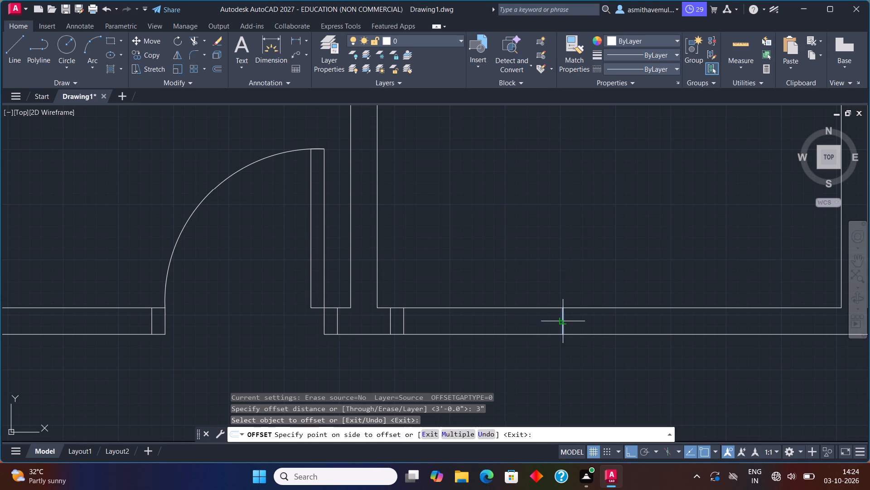
pyautogui.click(573, 317)
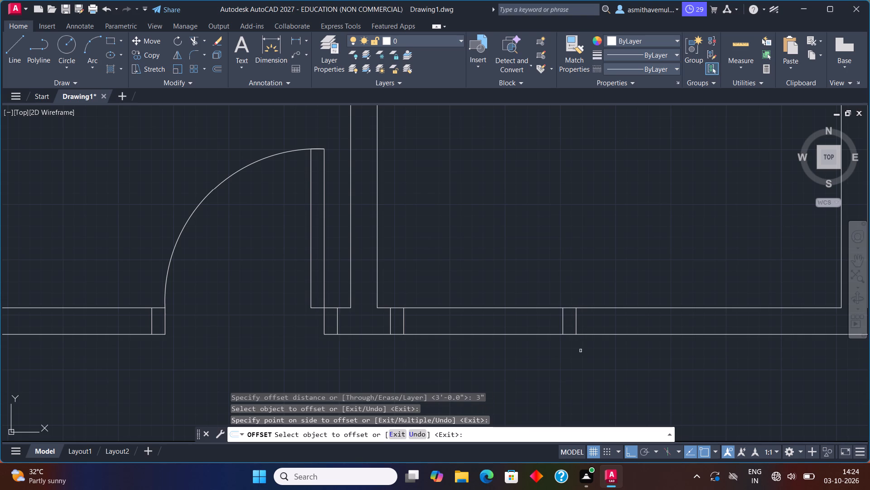
pyautogui.press('Escape')
# Trim both corridor wall lines between the inner jamb lines to open the second north room's 3' doorway.
pyautogui.write('TRIM')
pyautogui.press('Return')
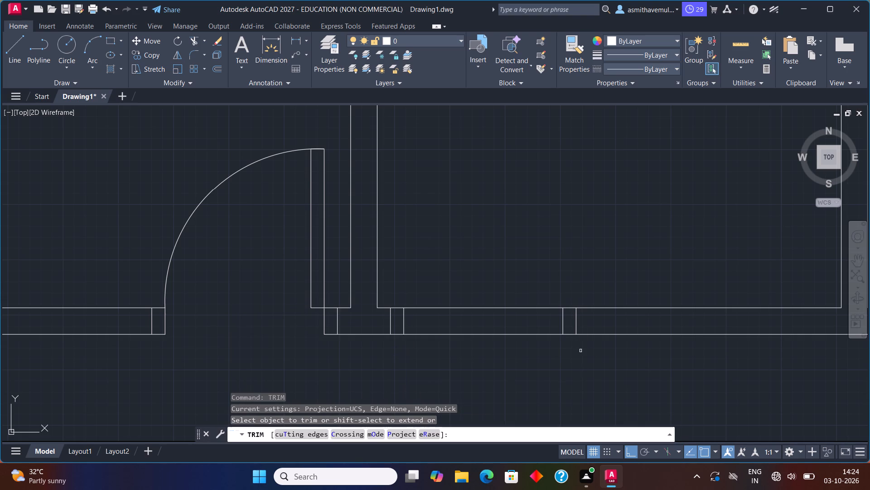
pyautogui.click(537, 336)
pyautogui.click(538, 306)
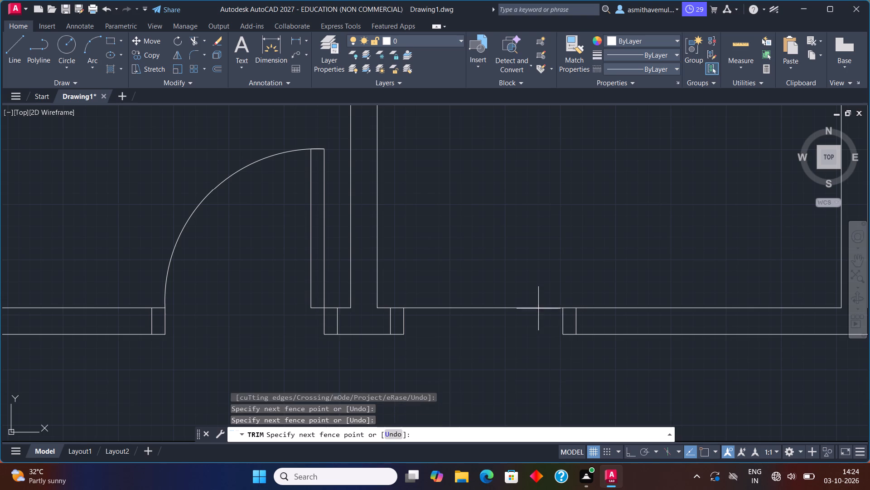
pyautogui.click(537, 336)
pyautogui.press('Escape')
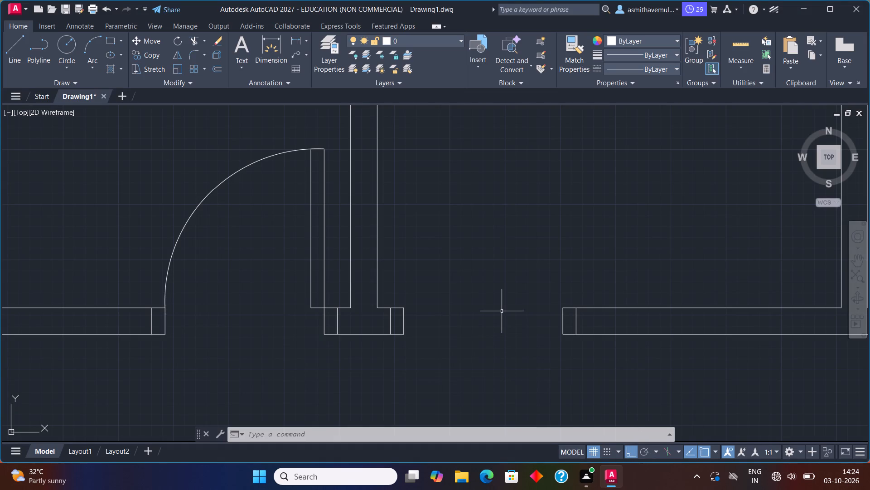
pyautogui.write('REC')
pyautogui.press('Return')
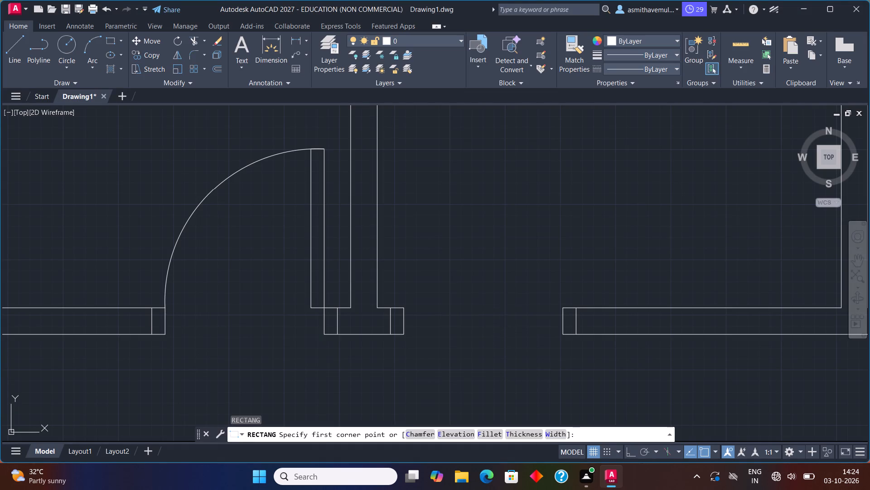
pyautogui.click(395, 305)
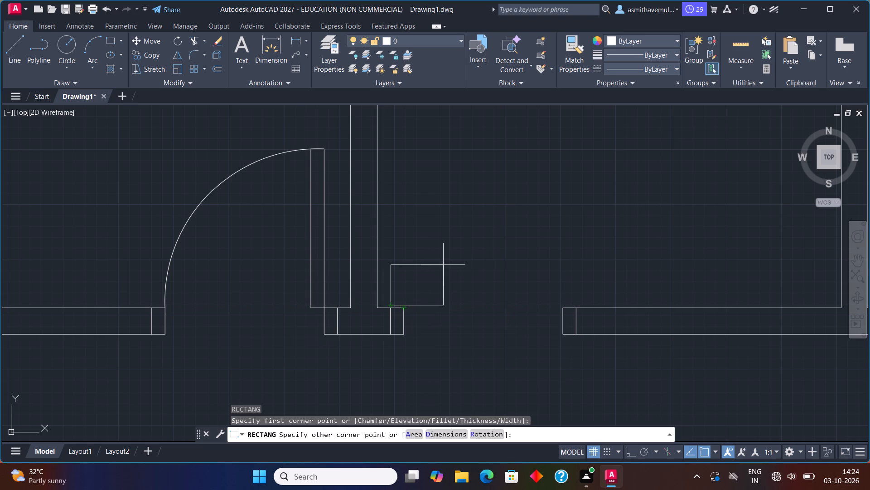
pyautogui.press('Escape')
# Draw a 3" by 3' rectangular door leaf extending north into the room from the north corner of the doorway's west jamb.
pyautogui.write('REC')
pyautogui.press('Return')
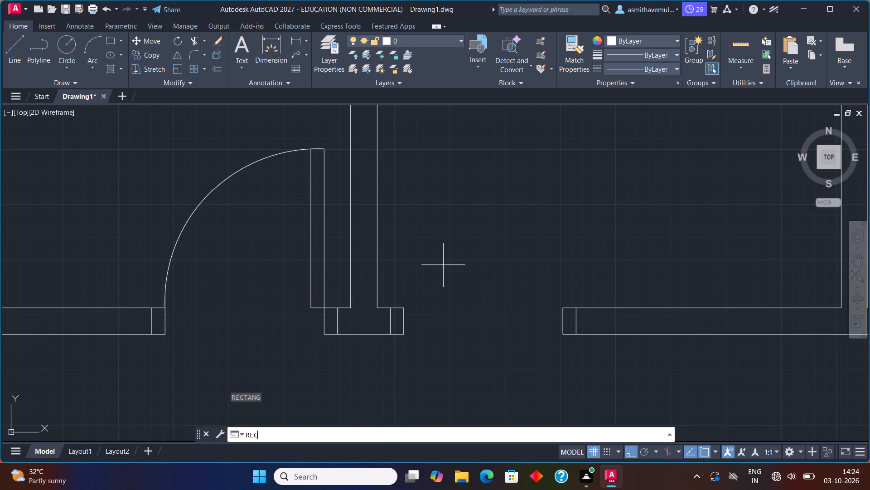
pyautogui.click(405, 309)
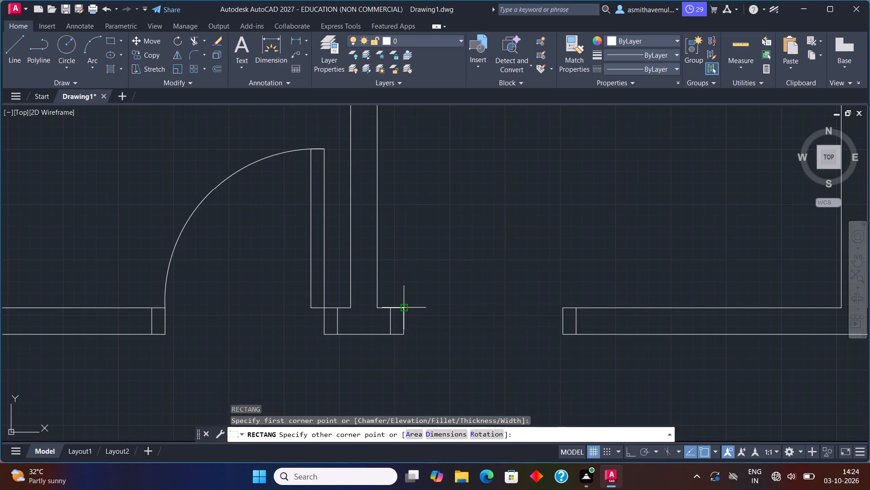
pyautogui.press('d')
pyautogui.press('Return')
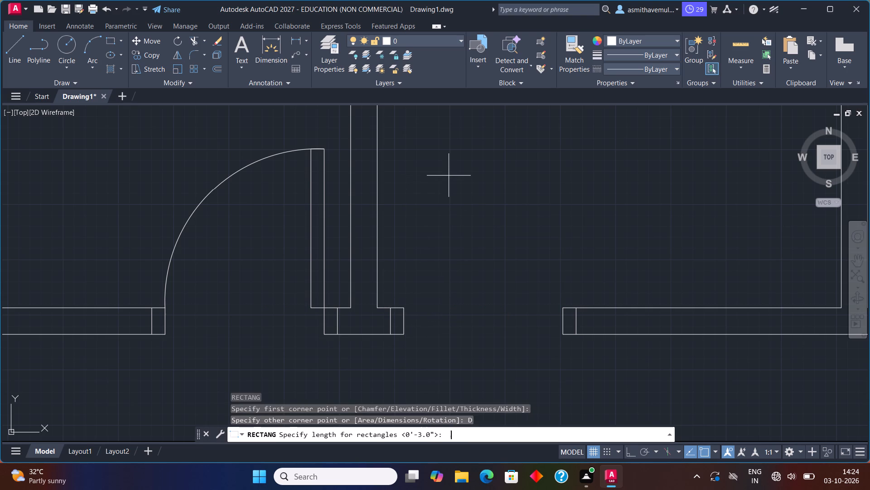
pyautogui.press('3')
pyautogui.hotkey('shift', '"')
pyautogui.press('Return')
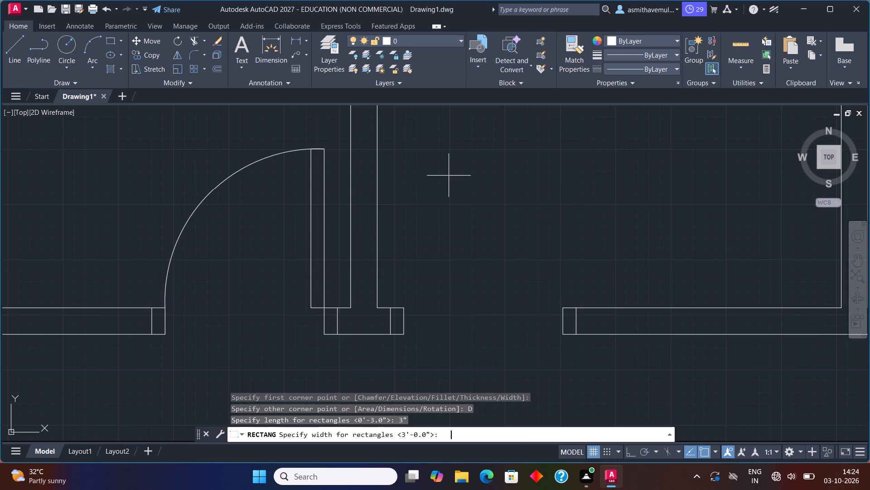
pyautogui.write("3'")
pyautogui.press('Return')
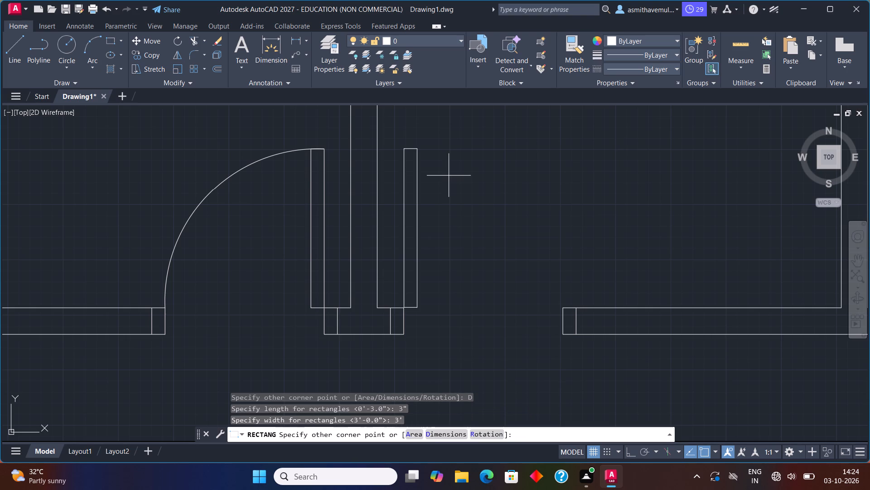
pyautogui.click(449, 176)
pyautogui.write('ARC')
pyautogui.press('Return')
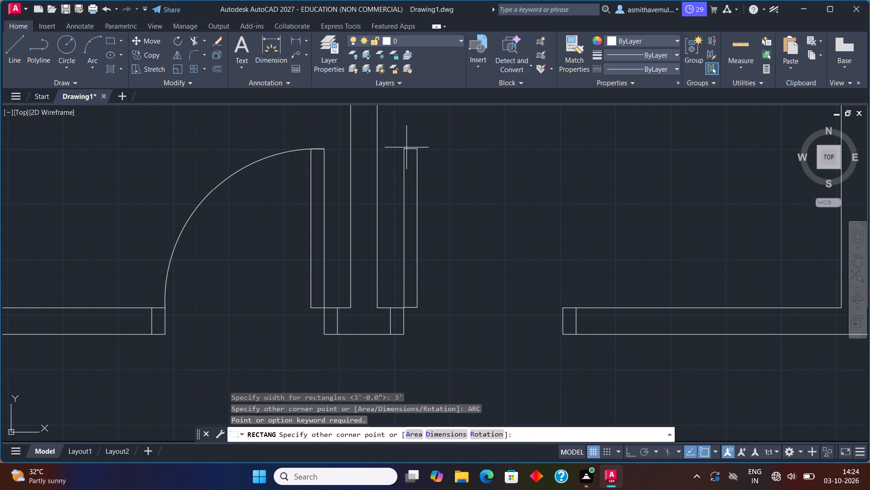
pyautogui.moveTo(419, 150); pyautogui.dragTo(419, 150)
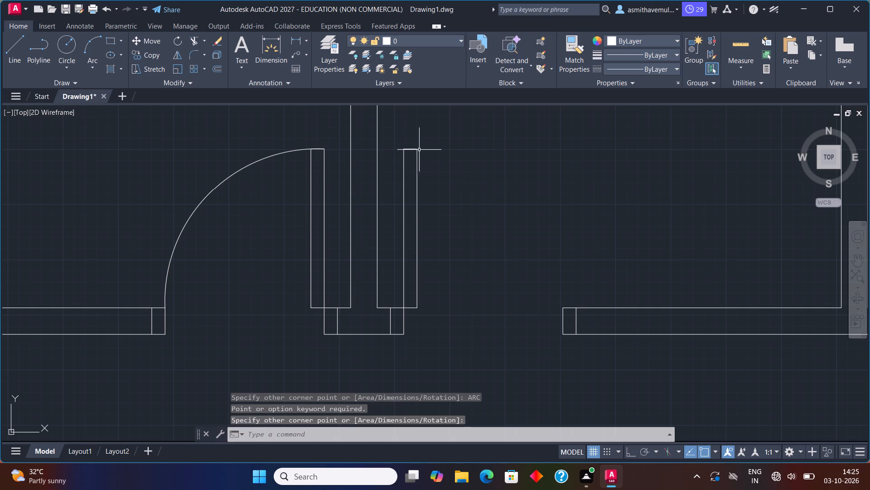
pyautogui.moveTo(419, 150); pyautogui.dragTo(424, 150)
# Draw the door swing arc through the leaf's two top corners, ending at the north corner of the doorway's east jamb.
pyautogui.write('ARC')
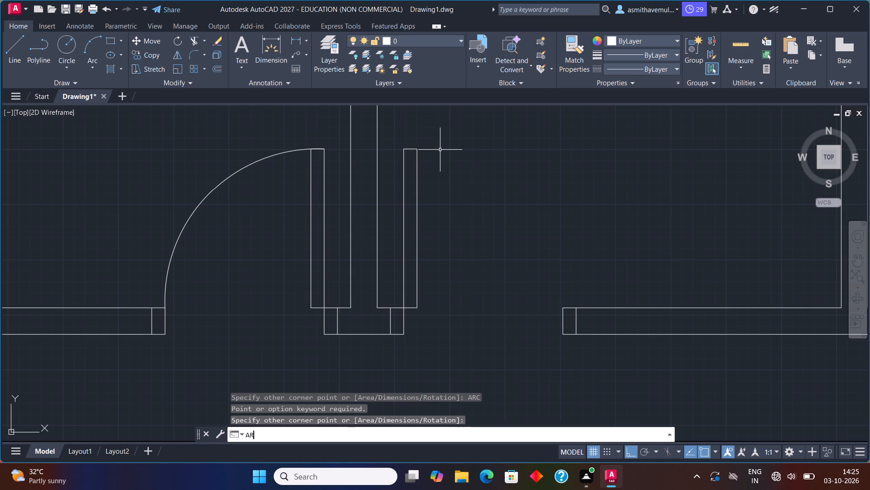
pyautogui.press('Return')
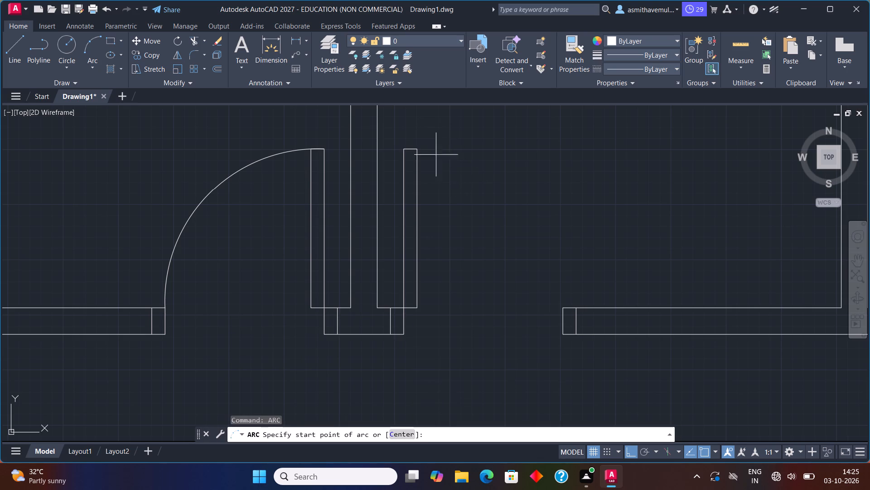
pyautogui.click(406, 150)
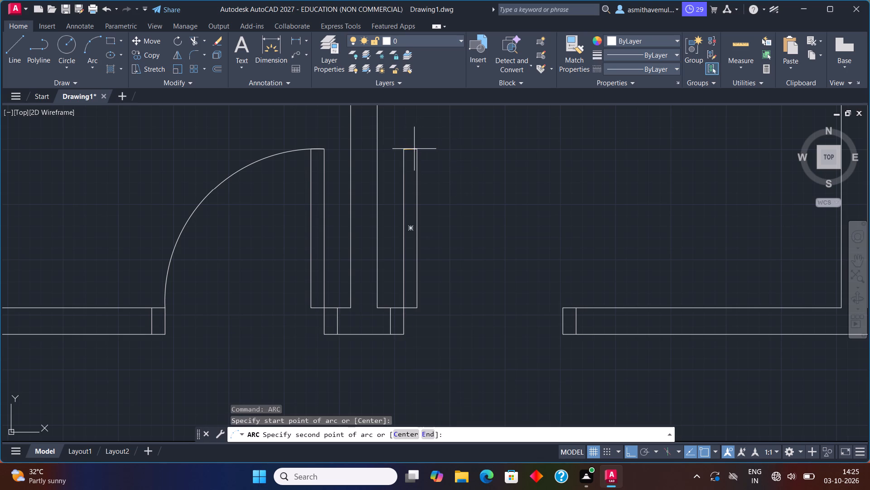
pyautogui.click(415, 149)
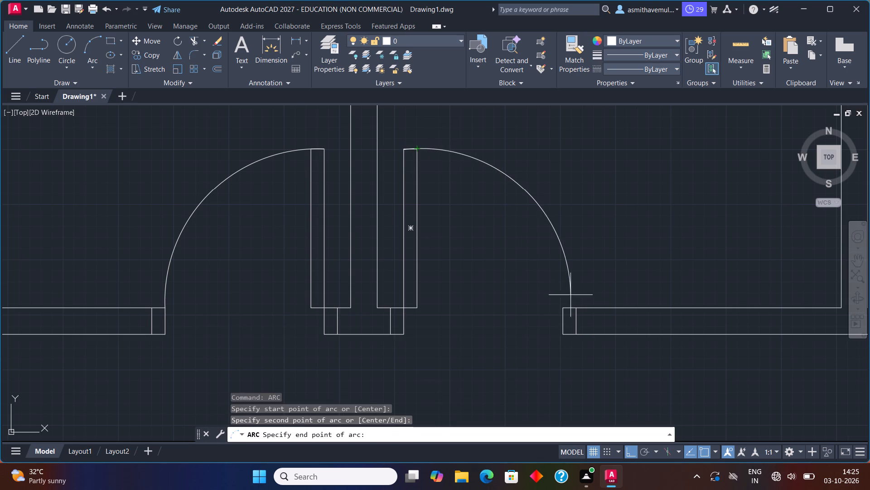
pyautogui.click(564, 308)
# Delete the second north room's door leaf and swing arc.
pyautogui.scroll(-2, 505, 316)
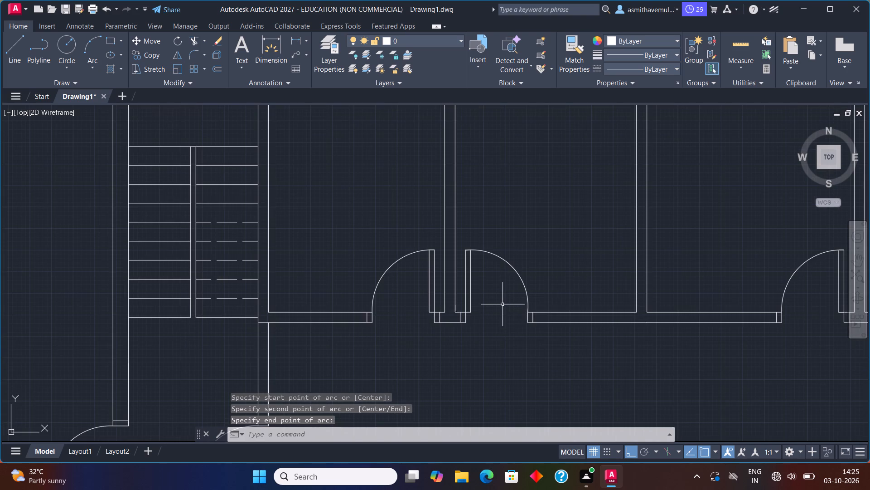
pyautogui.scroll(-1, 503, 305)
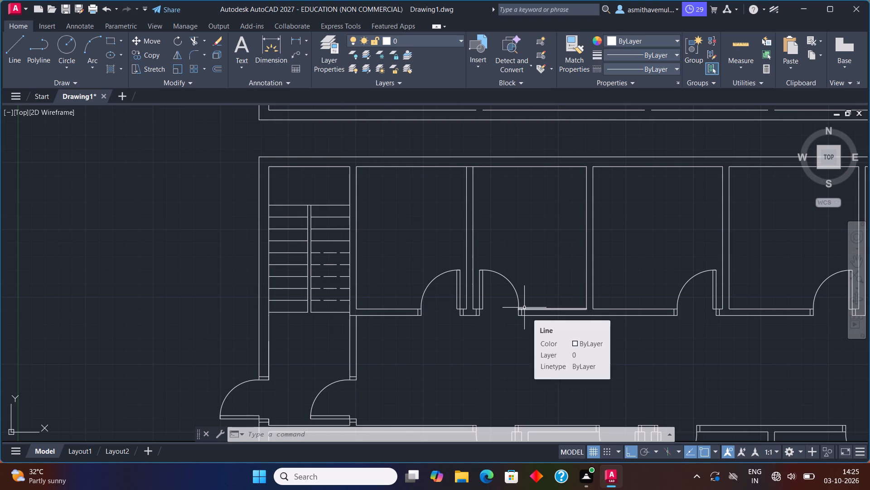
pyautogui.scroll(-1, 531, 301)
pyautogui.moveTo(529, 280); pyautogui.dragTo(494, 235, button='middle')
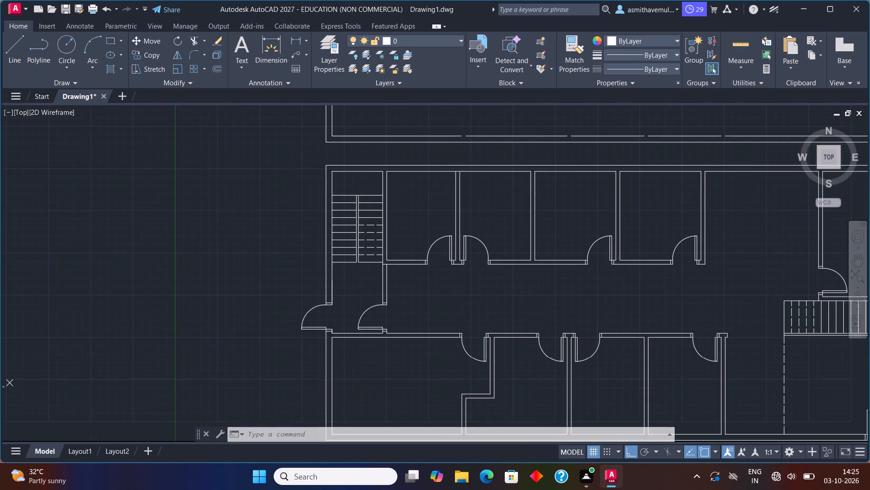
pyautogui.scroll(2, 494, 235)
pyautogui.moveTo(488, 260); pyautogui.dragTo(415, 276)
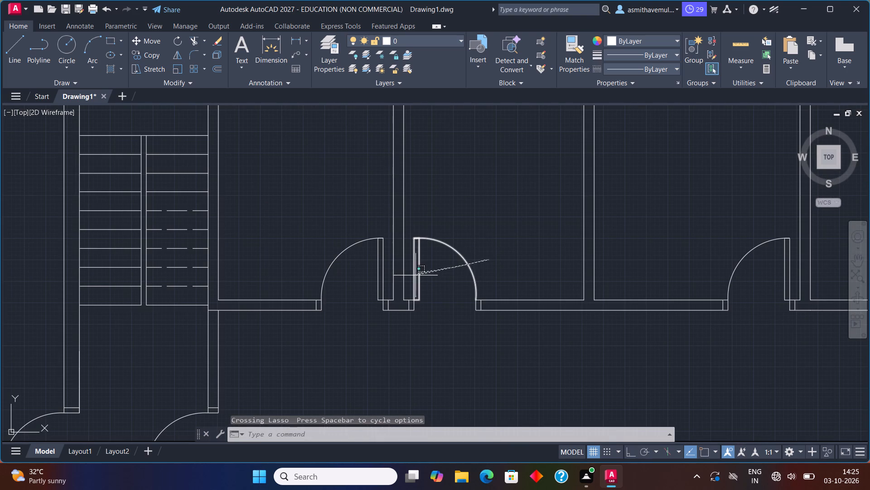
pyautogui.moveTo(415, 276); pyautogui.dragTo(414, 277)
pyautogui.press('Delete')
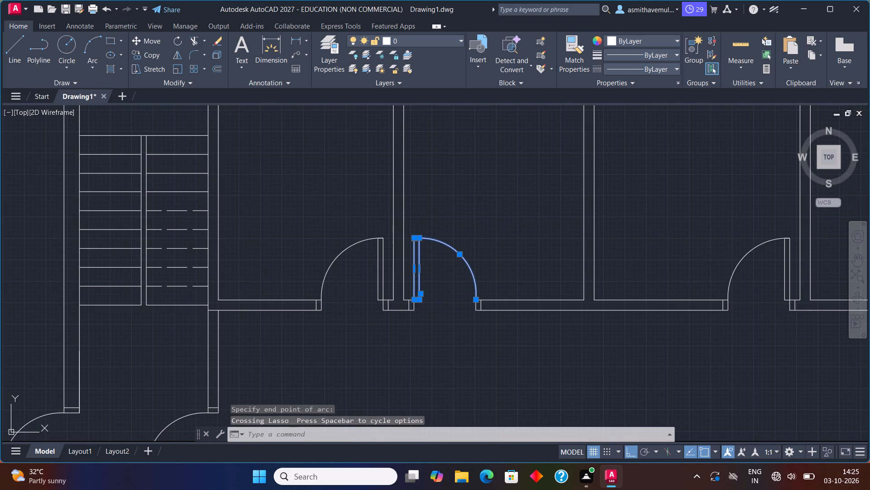
# Draw a 3" by 3' rectangular door leaf extending south into the corridor from the south corner of the second north doorway's west jamb.
pyautogui.write('REC')
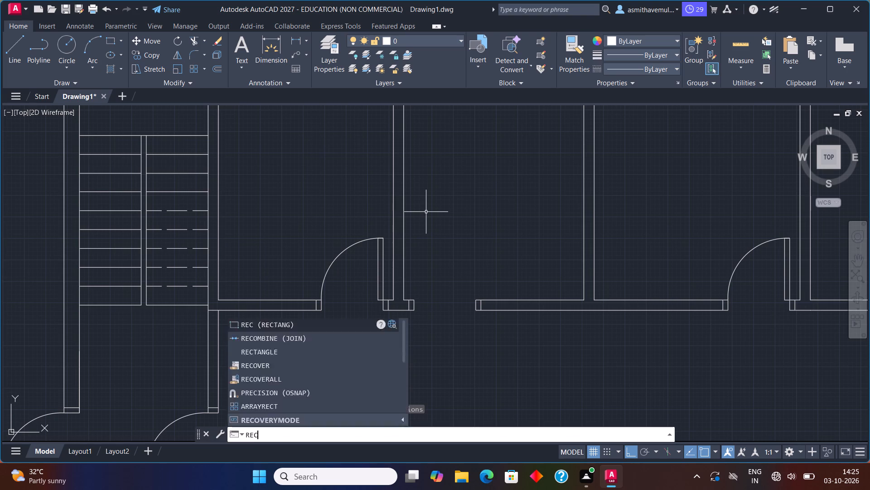
pyautogui.press('Return')
pyautogui.moveTo(448, 291); pyautogui.dragTo(437, 267, button='middle')
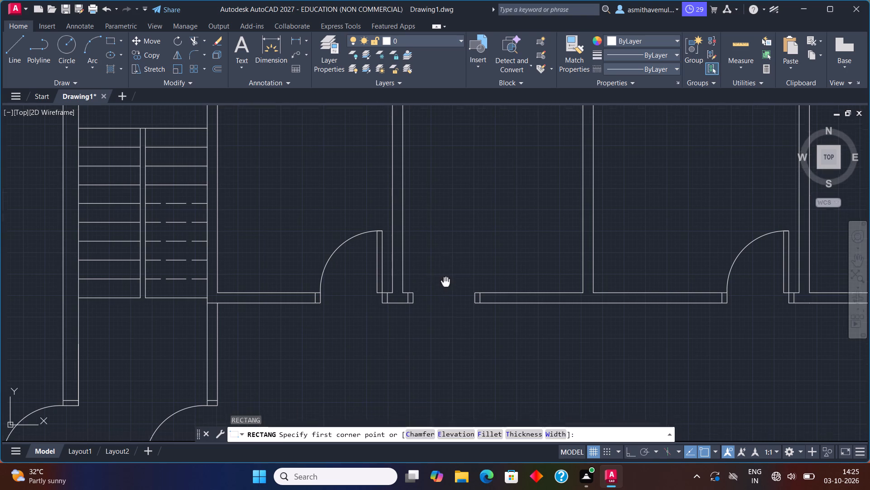
pyautogui.moveTo(437, 267); pyautogui.dragTo(405, 211, button='middle')
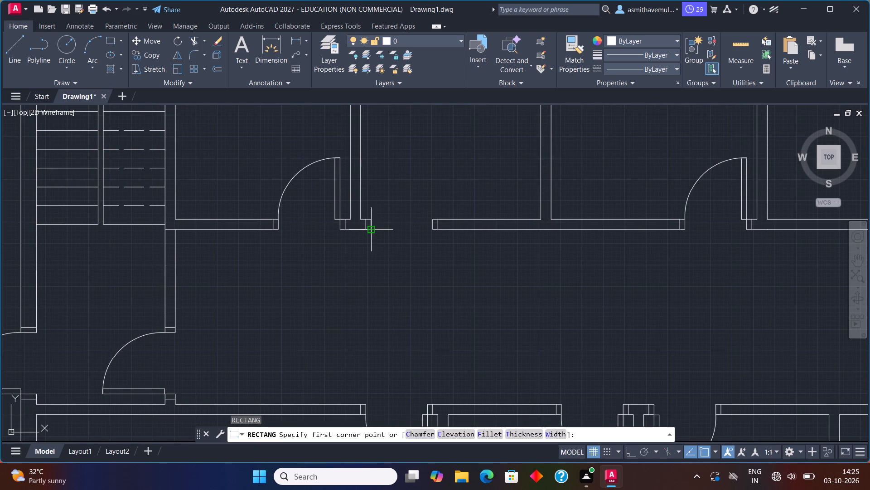
pyautogui.scroll(3, 373, 231)
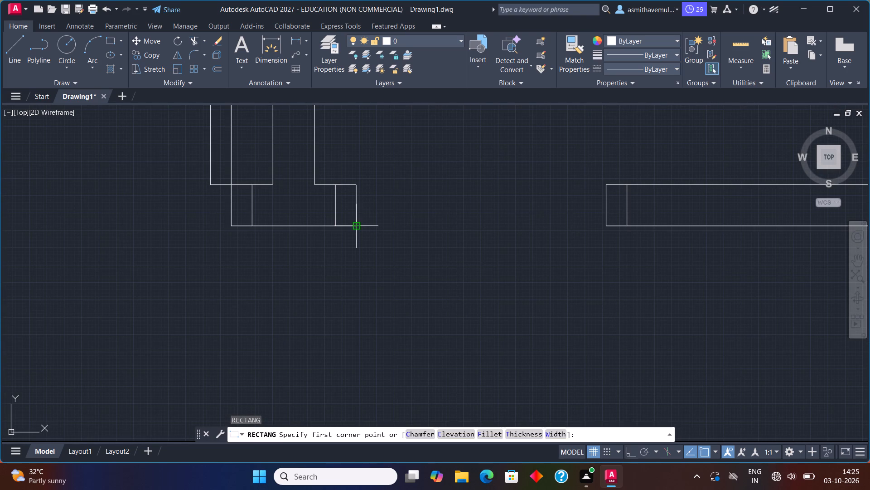
pyautogui.click(355, 225)
pyautogui.press('d')
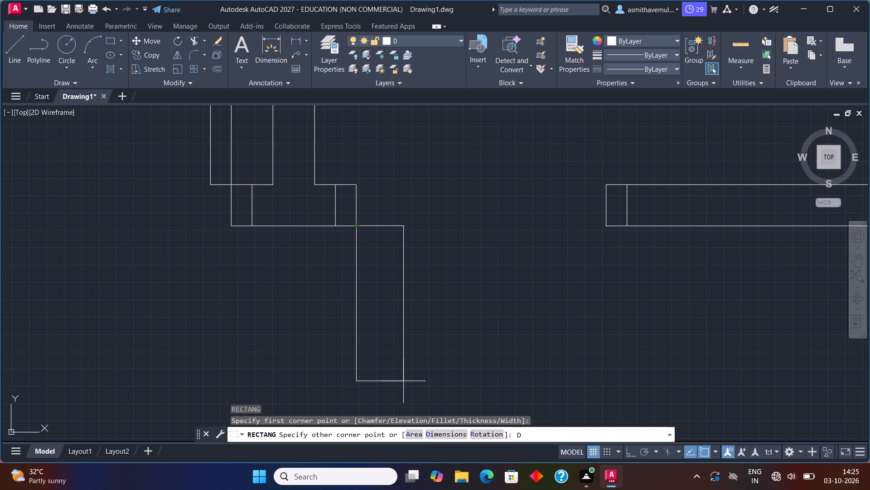
pyautogui.press('Return')
pyautogui.press('3')
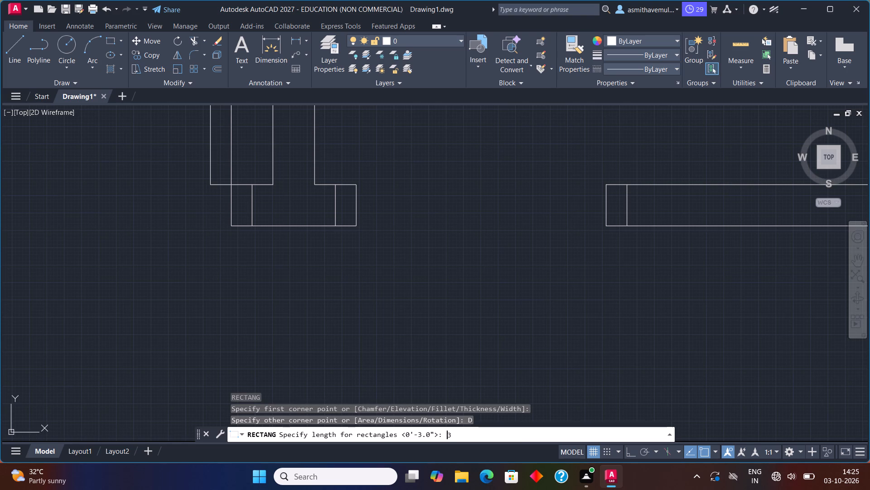
pyautogui.hotkey('shift', '"')
pyautogui.press('Return')
pyautogui.write("3'")
pyautogui.press('Return')
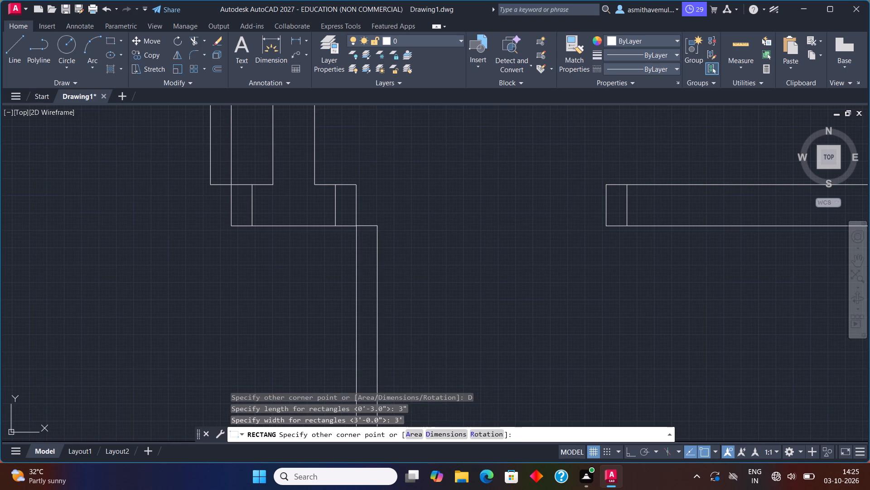
pyautogui.click(403, 382)
# Draw the door swing arc through the leaf's two bottom corners, ending at the south corner of the doorway's east jamb.
pyautogui.scroll(-2, 432, 361)
pyautogui.moveTo(433, 360); pyautogui.dragTo(433, 265, button='middle')
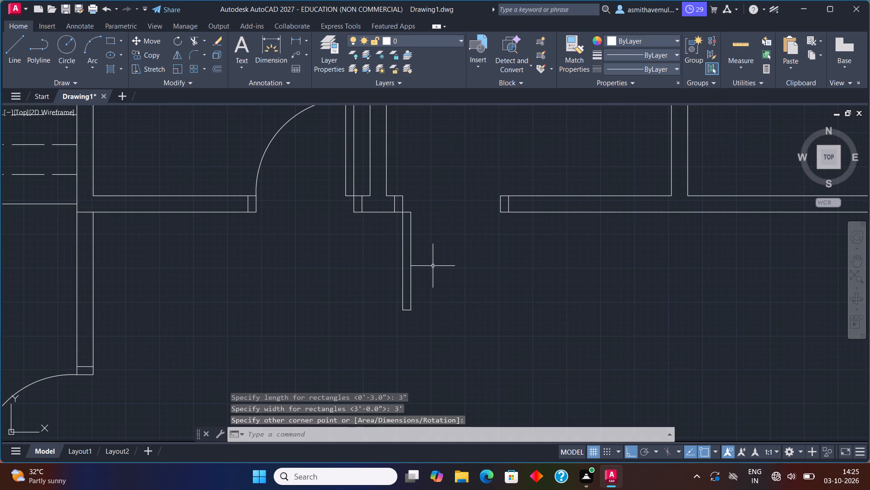
pyautogui.write('ARC')
pyautogui.press('Return')
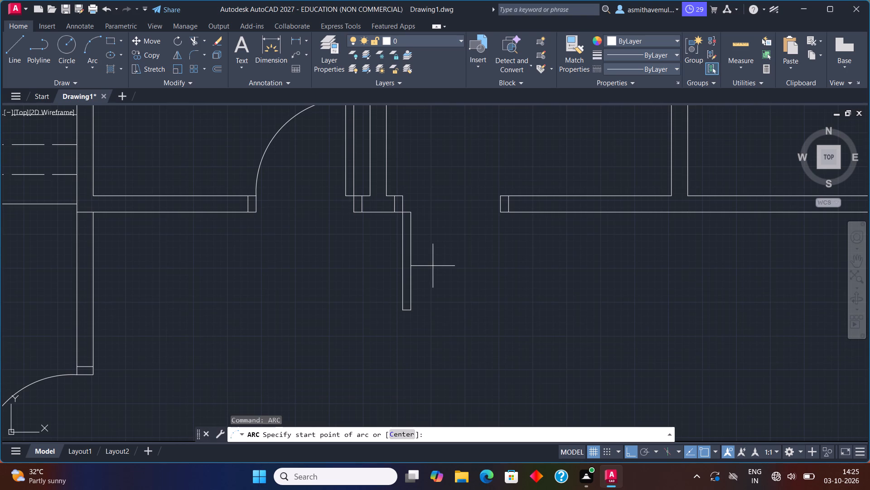
pyautogui.scroll(1, 385, 331)
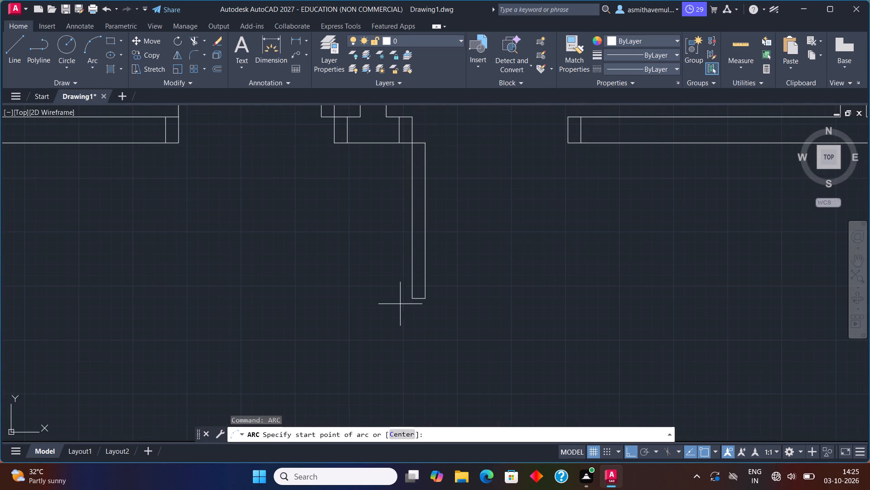
pyautogui.click(410, 299)
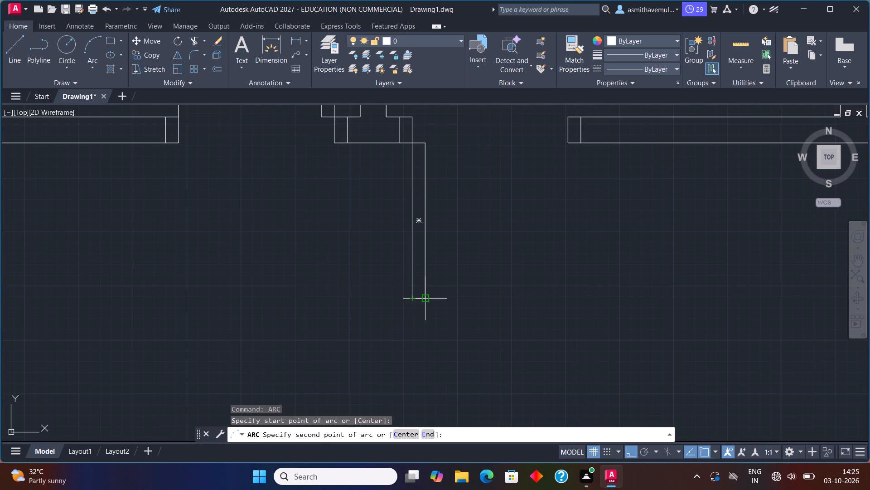
pyautogui.click(429, 300)
pyautogui.click(570, 145)
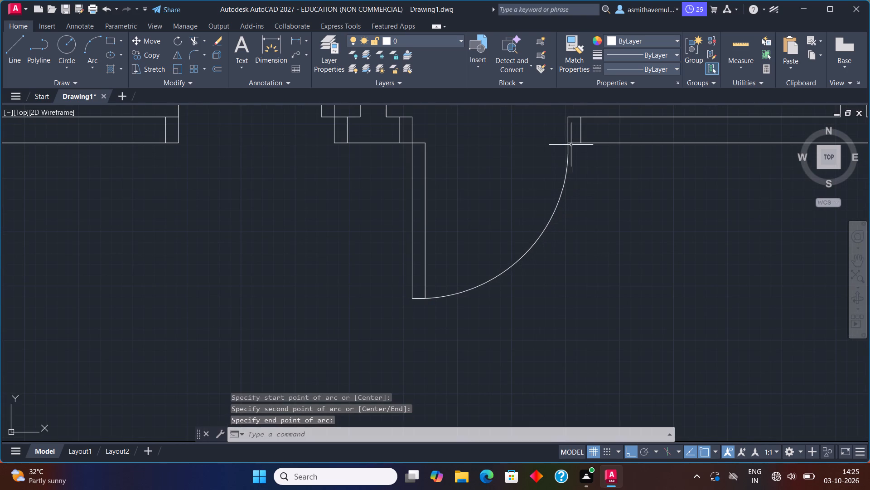
# Measure the first north room's depth between the inner faces of its north wall and corridor wall.
pyautogui.scroll(-4, 591, 204)
pyautogui.moveTo(591, 207); pyautogui.dragTo(553, 238, button='middle')
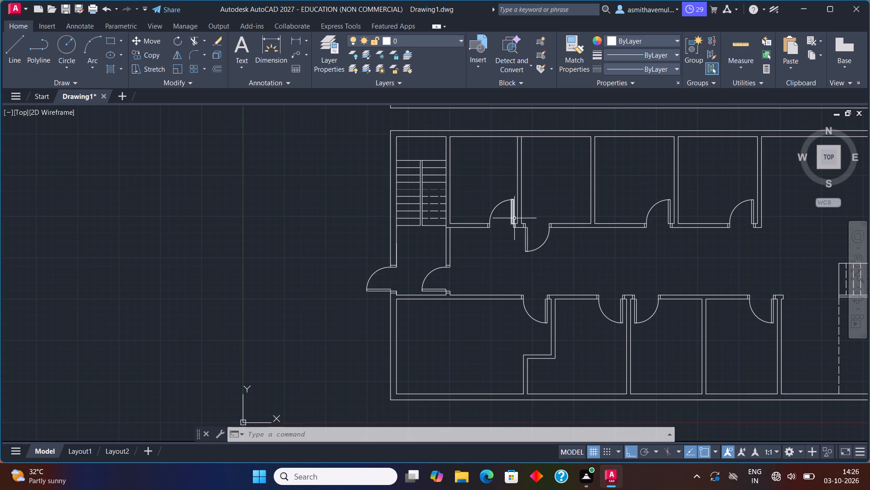
pyautogui.moveTo(512, 216); pyautogui.dragTo(502, 240, button='middle')
pyautogui.moveTo(505, 216); pyautogui.dragTo(493, 248, button='middle')
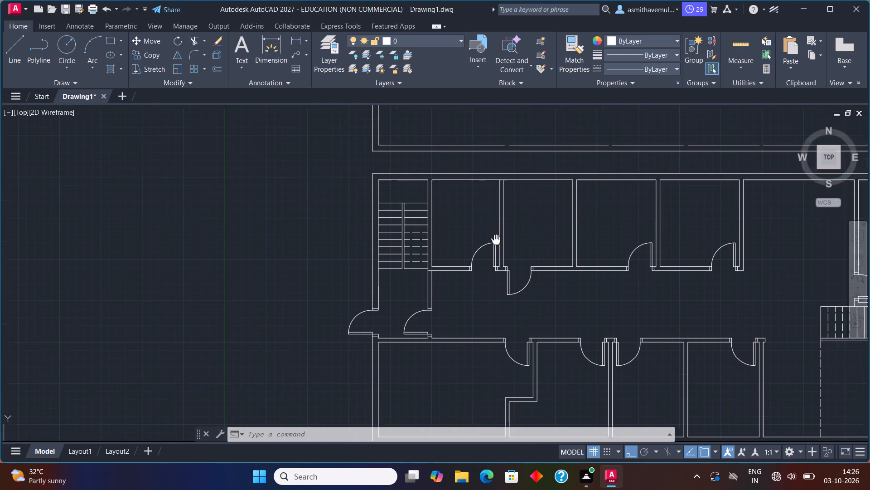
pyautogui.moveTo(493, 248); pyautogui.dragTo(492, 248, button='middle')
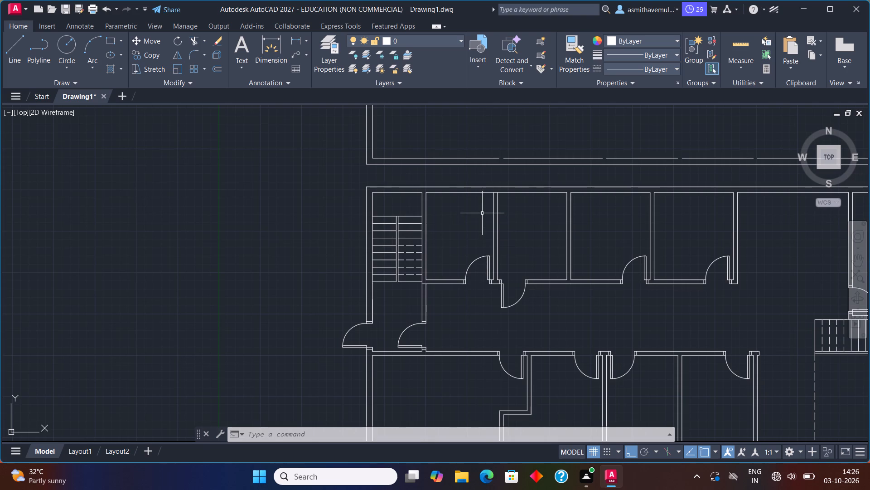
pyautogui.write('DLI')
pyautogui.press('Return')
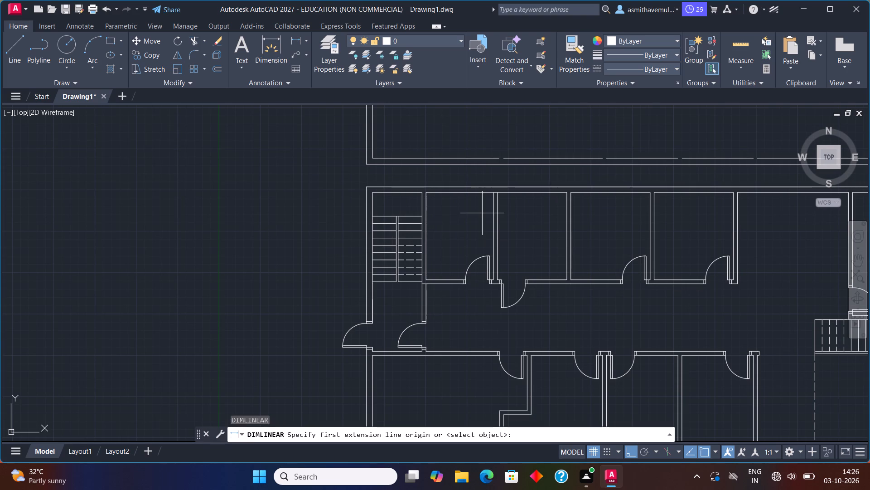
pyautogui.click(454, 194)
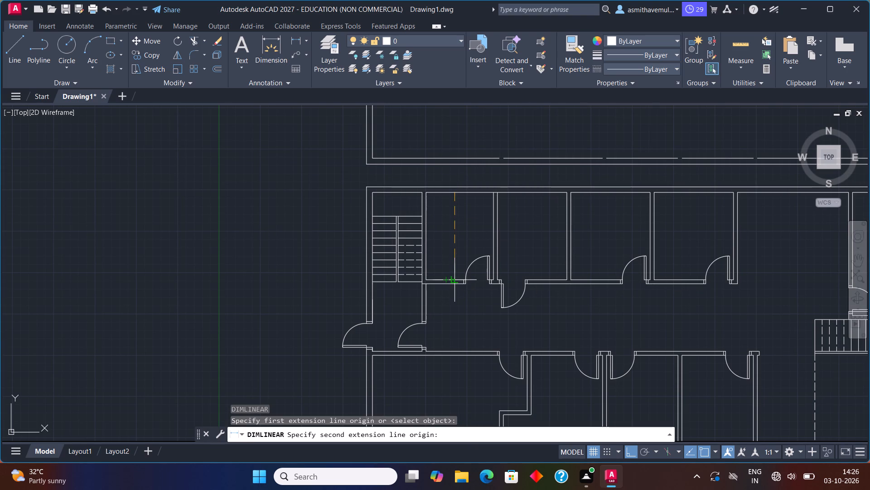
pyautogui.click(456, 281)
pyautogui.press('Escape')
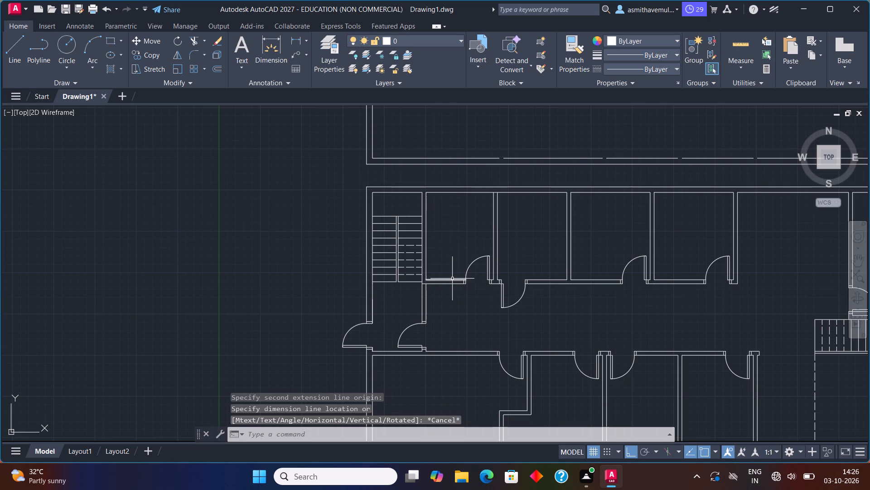
# Offset the inner north wall line of the first two north rooms 6' south.
pyautogui.press('o')
pyautogui.press('Return')
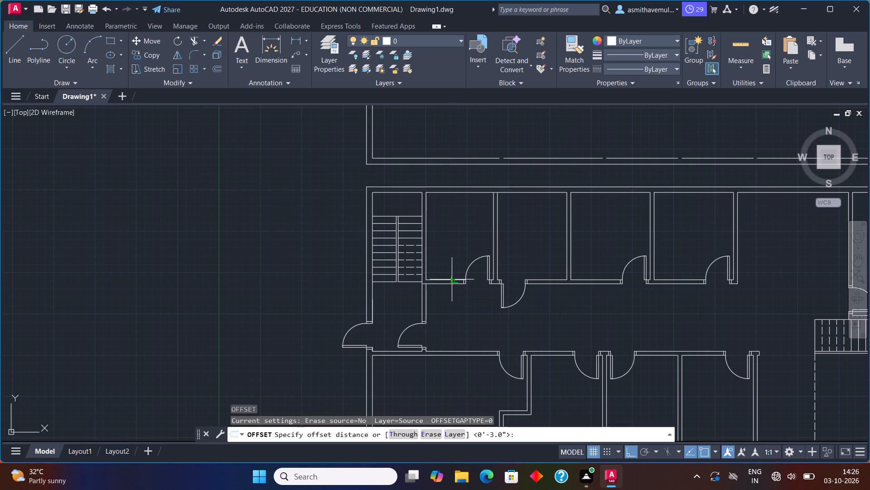
pyautogui.write("6'")
pyautogui.press('Return')
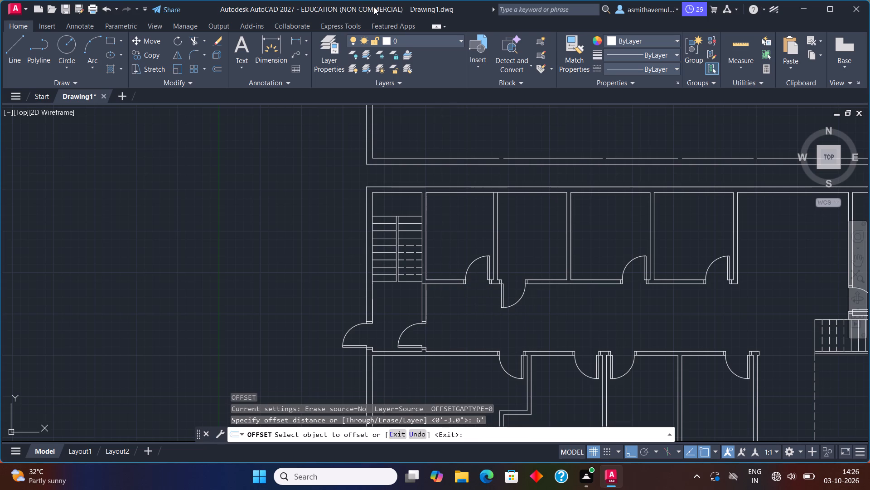
pyautogui.click(461, 193)
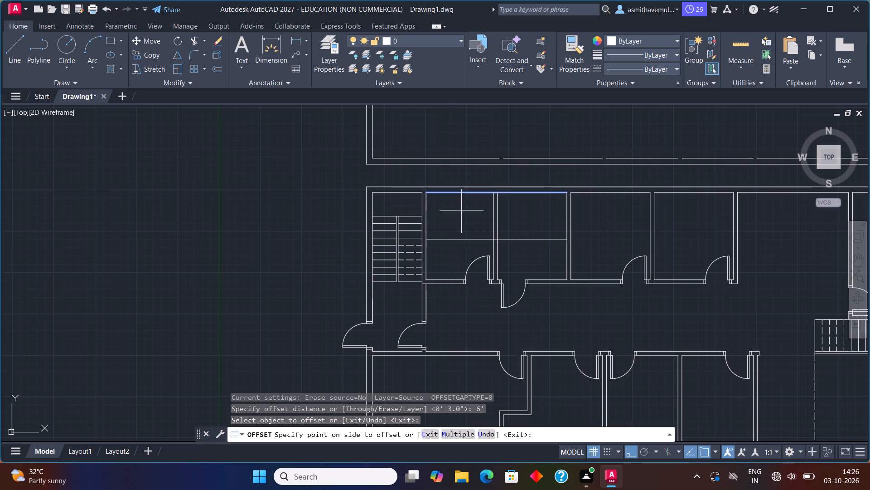
pyautogui.click(461, 215)
pyautogui.press('Escape')
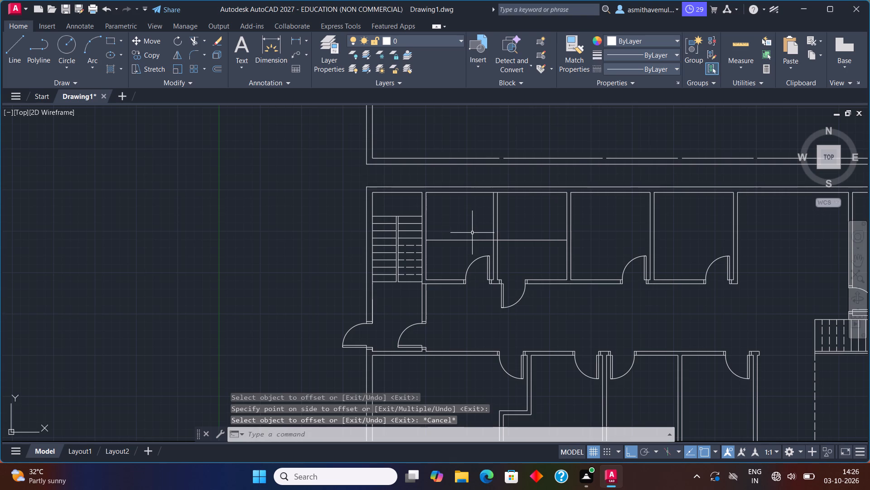
# Offset the new line across the first two north rooms 6" south to give the partition its thickness.
pyautogui.press('o')
pyautogui.press('Return')
pyautogui.write('6"')
pyautogui.press('Return')
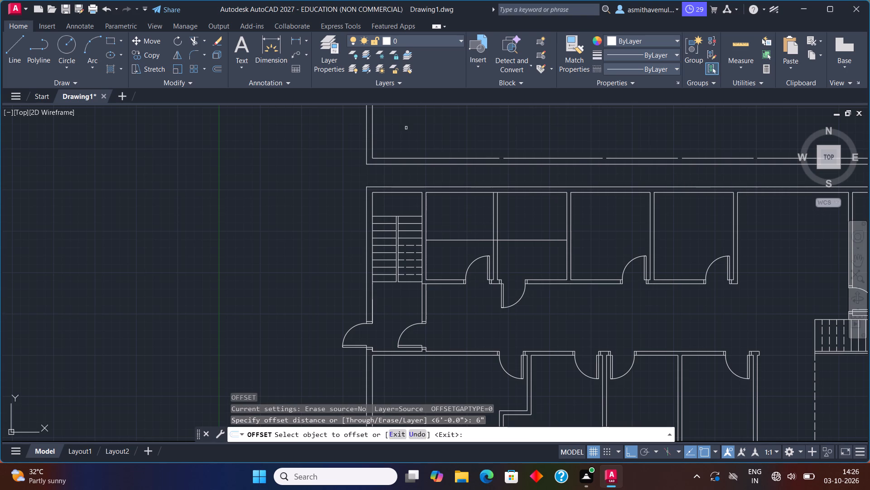
pyautogui.click(484, 241)
pyautogui.click(485, 250)
pyautogui.press('Escape')
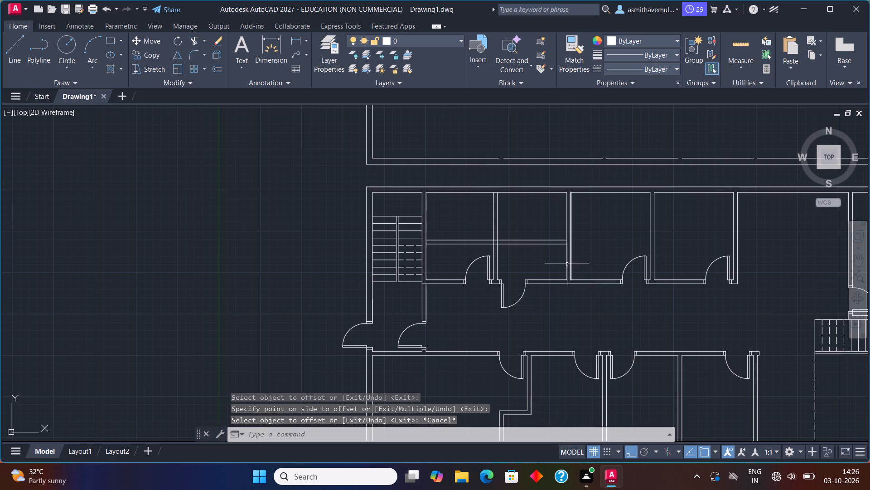
# Trim both partition lines out of the second north room and the dividing wall, ending them at the first room's east wall face.
pyautogui.write('TR')
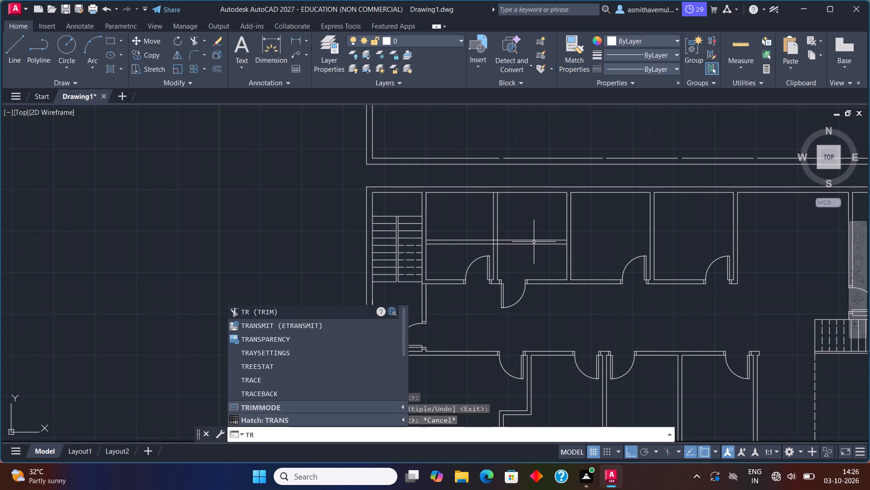
pyautogui.write('IM')
pyautogui.press('Return')
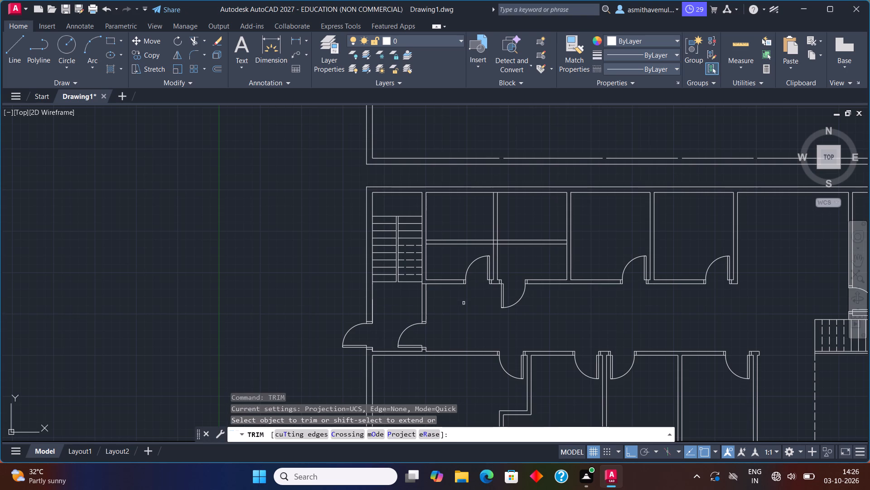
pyautogui.moveTo(517, 255); pyautogui.dragTo(524, 233)
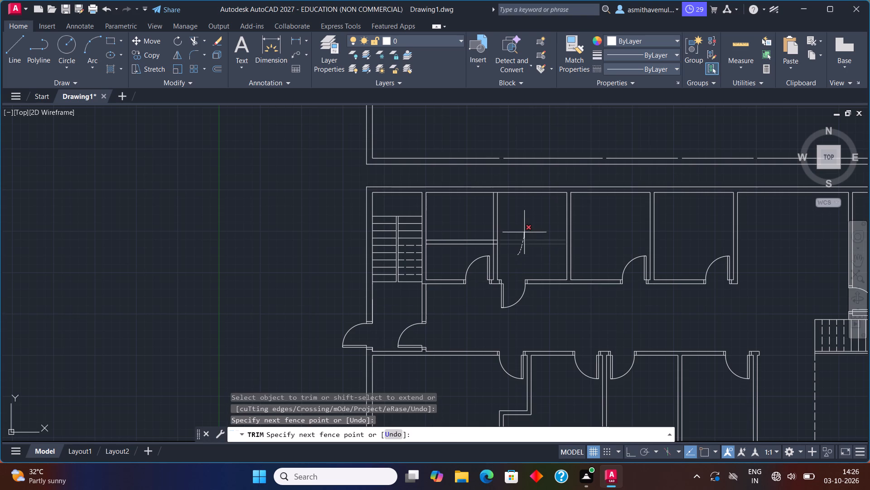
pyautogui.scroll(2, 500, 256)
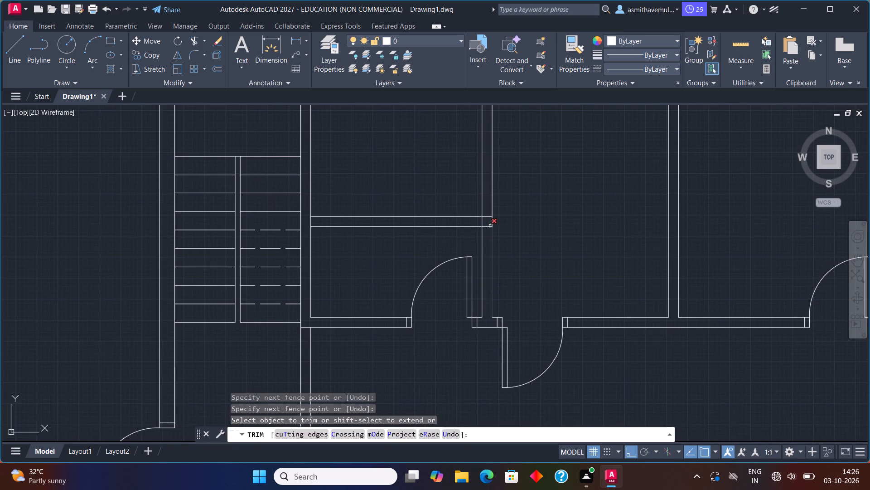
pyautogui.scroll(1, 488, 220)
pyautogui.moveTo(485, 206); pyautogui.dragTo(486, 235)
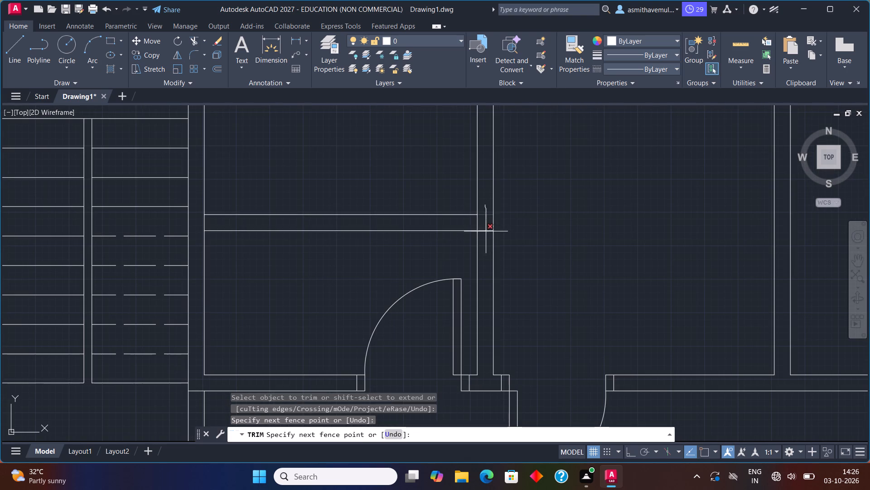
pyautogui.moveTo(486, 235); pyautogui.dragTo(486, 240)
# Trim the first north room's east and west wall faces between the two partition lines to join the partition with the walls.
pyautogui.moveTo(485, 228); pyautogui.dragTo(473, 225)
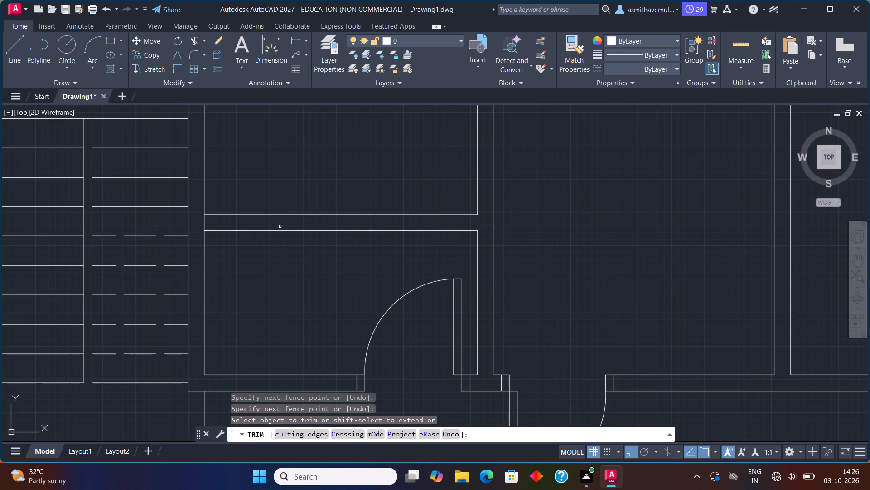
pyautogui.moveTo(199, 221); pyautogui.dragTo(209, 222)
pyautogui.press('Escape')
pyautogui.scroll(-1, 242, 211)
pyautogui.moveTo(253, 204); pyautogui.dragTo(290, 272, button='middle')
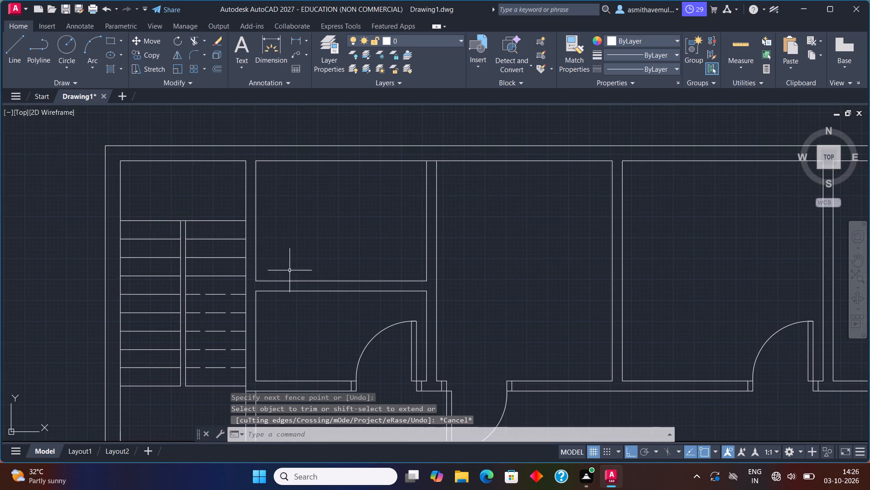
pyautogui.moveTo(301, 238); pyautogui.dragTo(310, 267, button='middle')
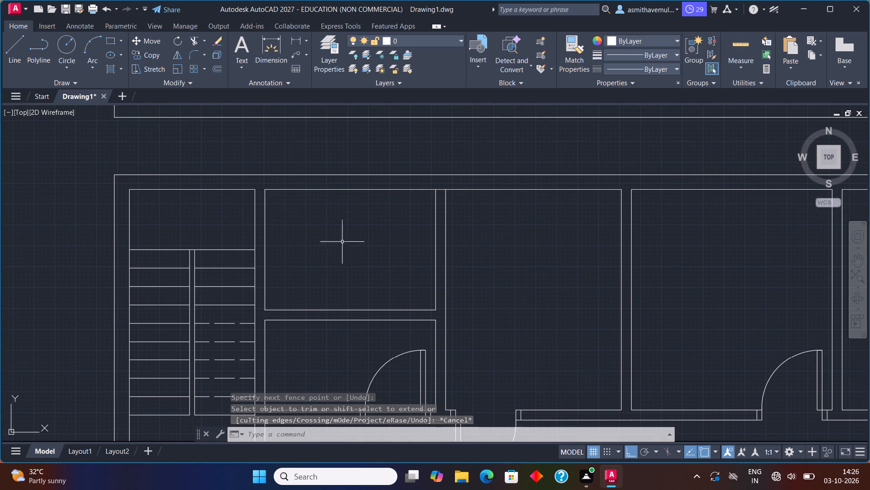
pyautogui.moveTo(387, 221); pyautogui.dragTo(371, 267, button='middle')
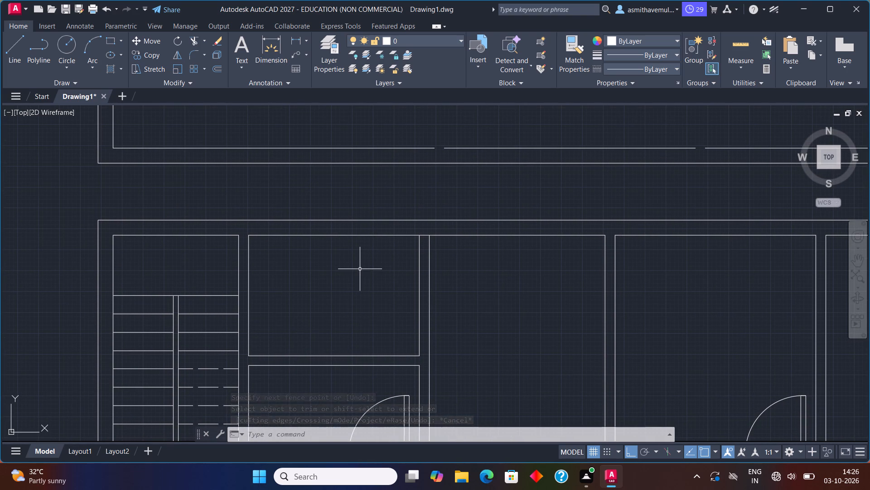
# Trim the inner north wall line where it crosses the dividing wall between the first two north rooms.
pyautogui.write('TR')
pyautogui.write('IM')
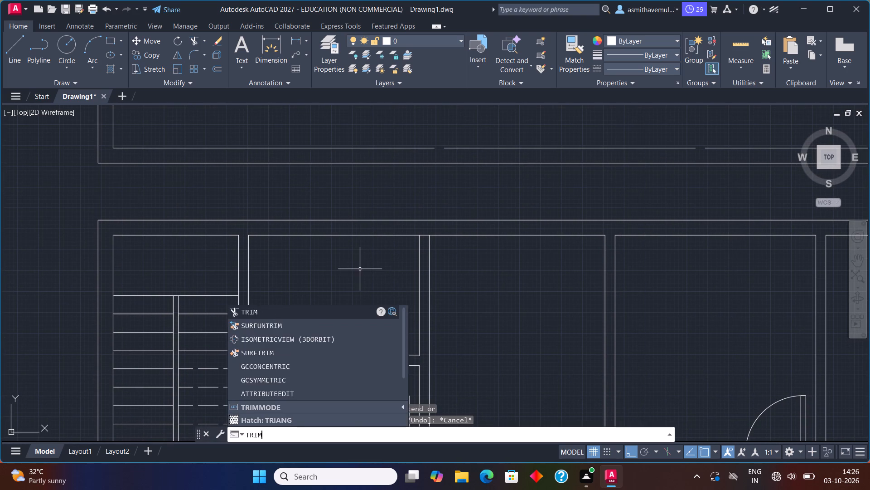
pyautogui.press('Return')
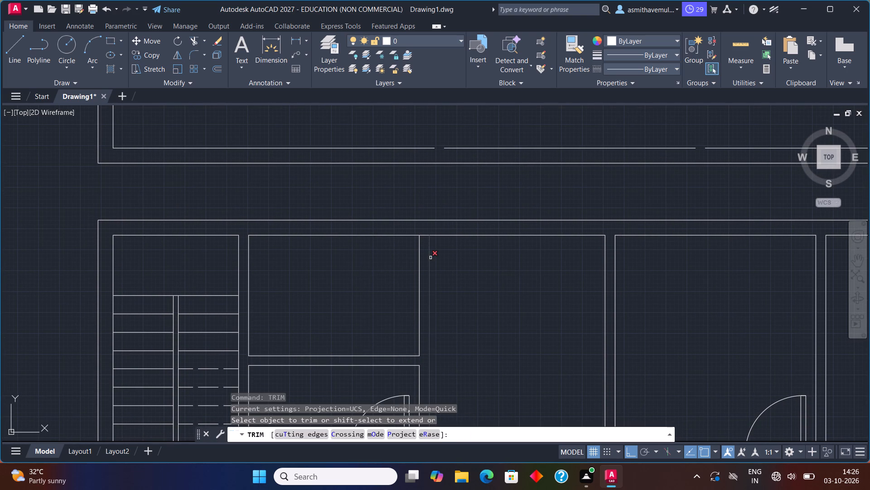
pyautogui.scroll(1, 430, 254)
pyautogui.click(422, 225)
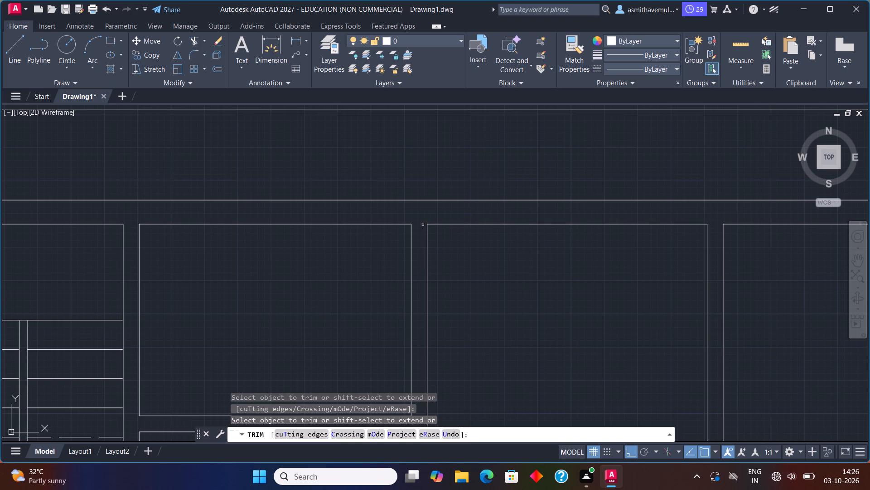
pyautogui.press('Escape')
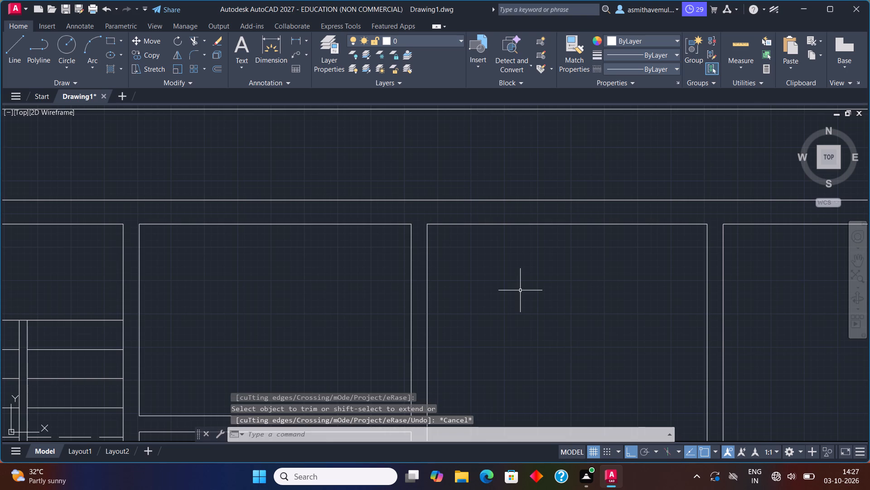
# Draw a line across the north wall's thickness, starting 3" west of the first north room's inner northeast corner.
pyautogui.press('l')
pyautogui.press('Return')
pyautogui.write('FROM')
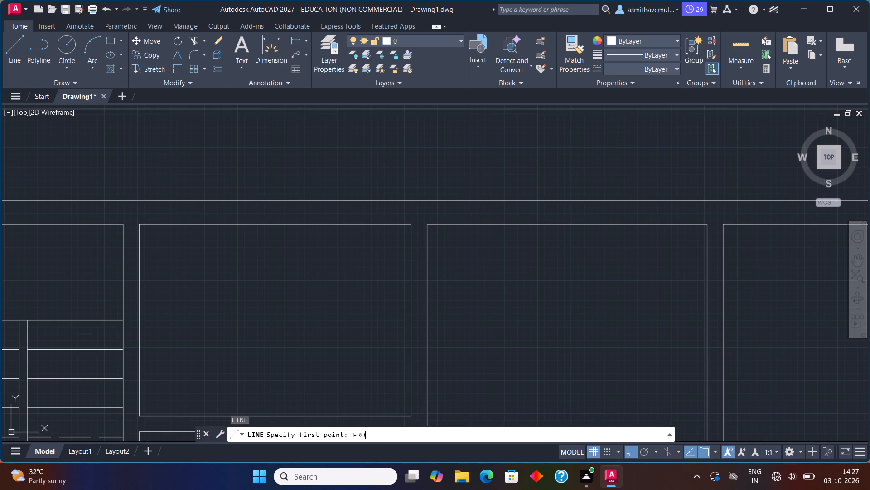
pyautogui.press('Return')
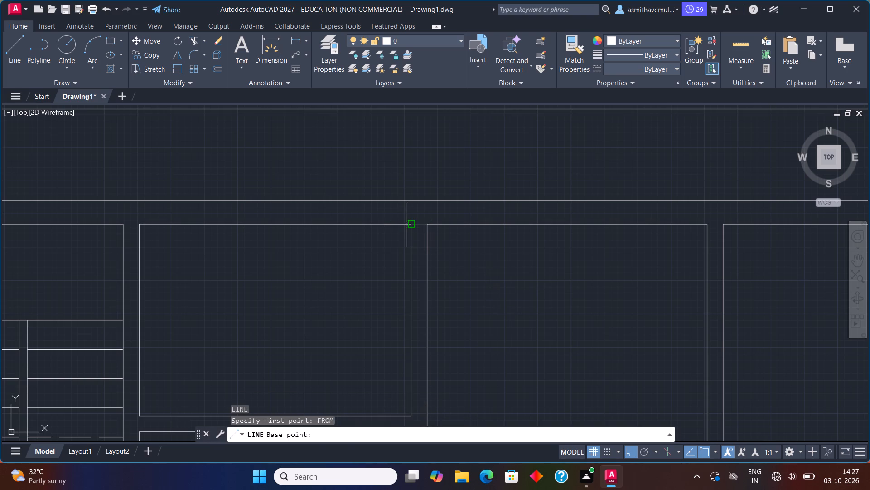
pyautogui.click(408, 225)
pyautogui.hotkey('shift', '@')
pyautogui.write('-3')
pyautogui.write('",0')
pyautogui.press('Return')
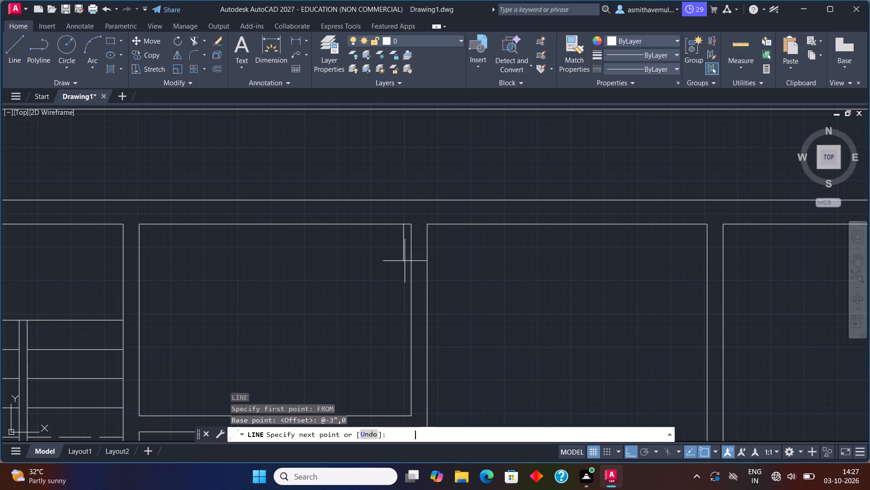
pyautogui.scroll(1, 406, 217)
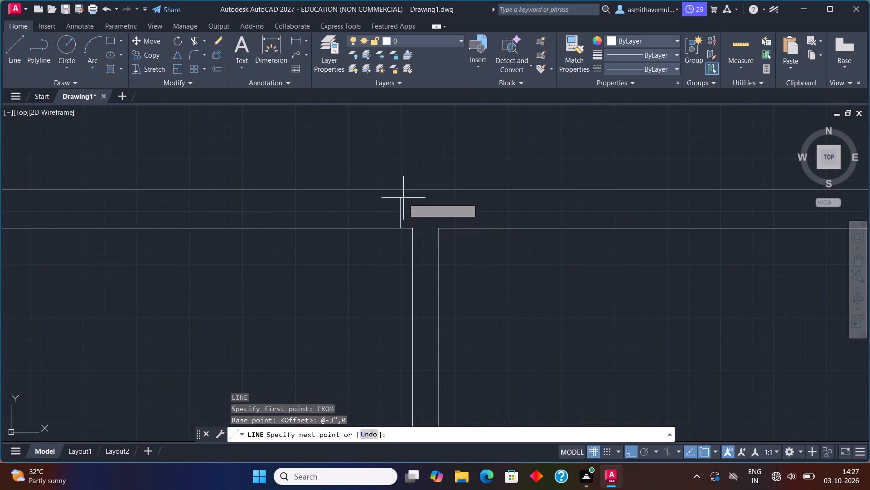
pyautogui.click(402, 189)
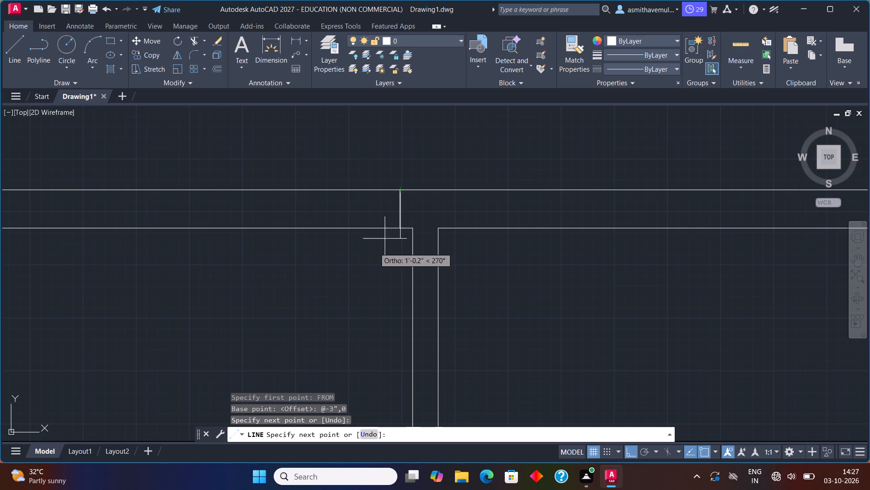
pyautogui.press('Escape')
# Offset the new line across the north wall 3" west to form the doorway's east jamb.
pyautogui.press('o')
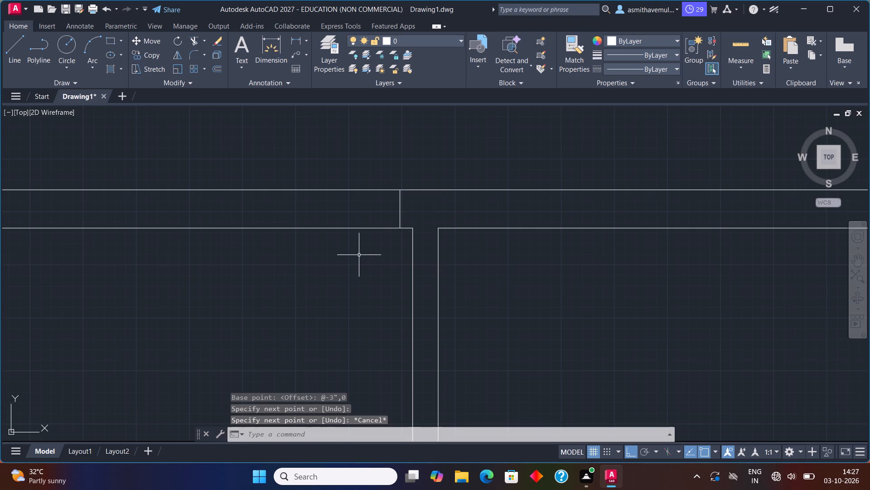
pyautogui.press('Return')
pyautogui.press('3')
pyautogui.hotkey('shift', '"')
pyautogui.press('Return')
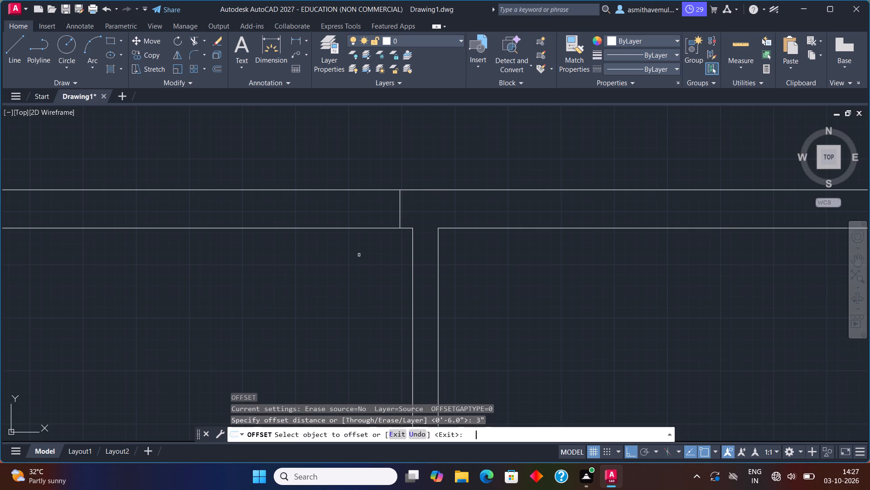
pyautogui.click(401, 213)
pyautogui.click(384, 216)
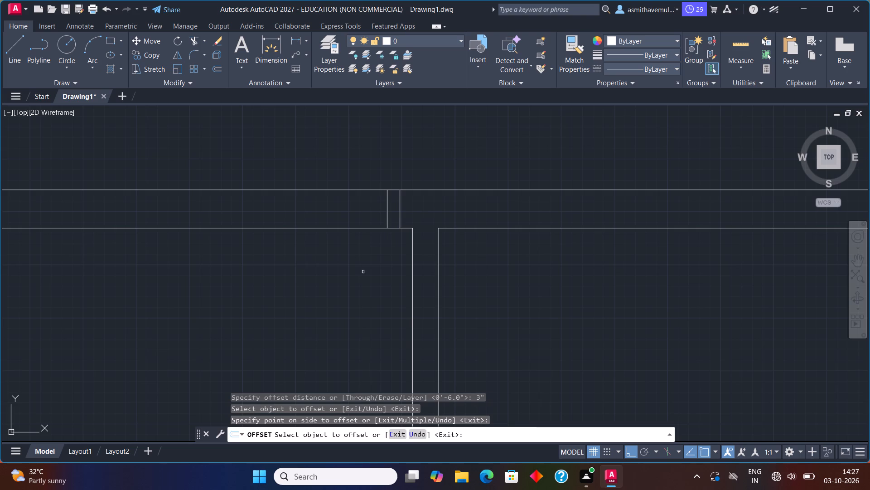
pyautogui.press('Escape')
# Offset the east jamb's west line 3' west to mark the doorway width in the north wall.
pyautogui.press('o')
pyautogui.press('Return')
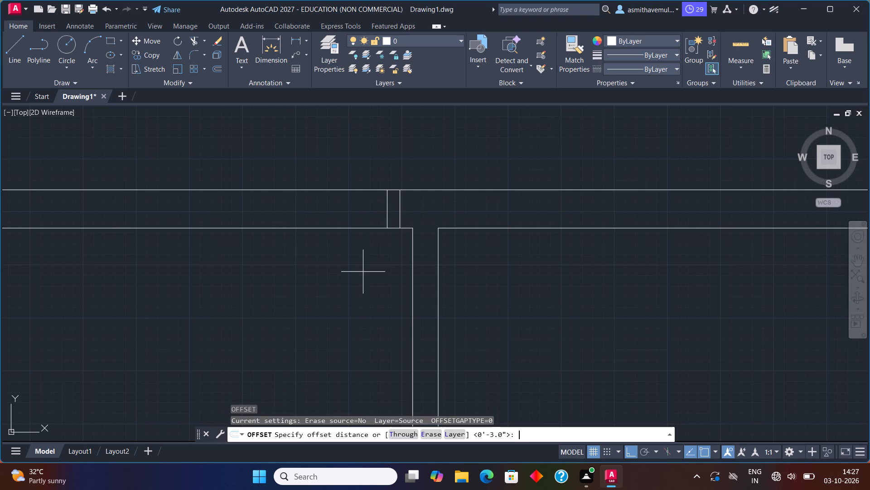
pyautogui.write("3'")
pyautogui.press('Return')
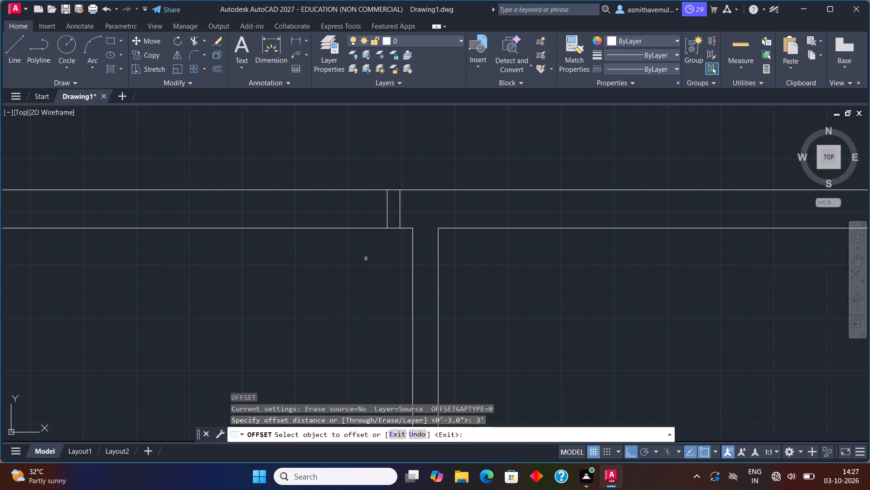
pyautogui.click(387, 214)
pyautogui.click(355, 210)
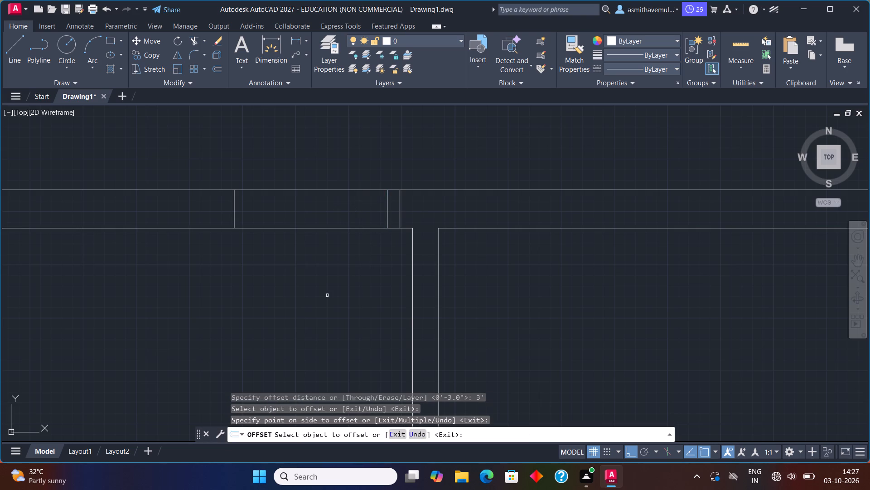
pyautogui.press('Escape')
# Offset the line at the doorway's west edge 3" west to form the west jamb.
pyautogui.press('o')
pyautogui.press('Return')
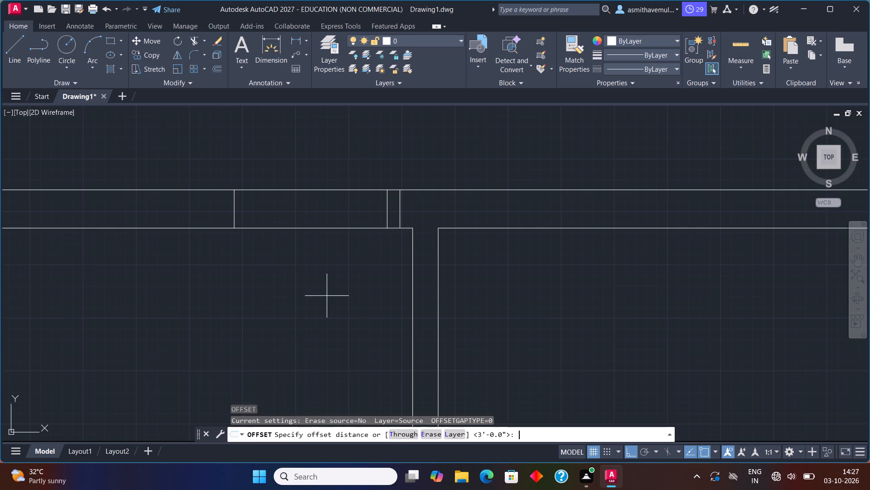
pyautogui.press('3')
pyautogui.hotkey('shift', '"')
pyautogui.press('Return')
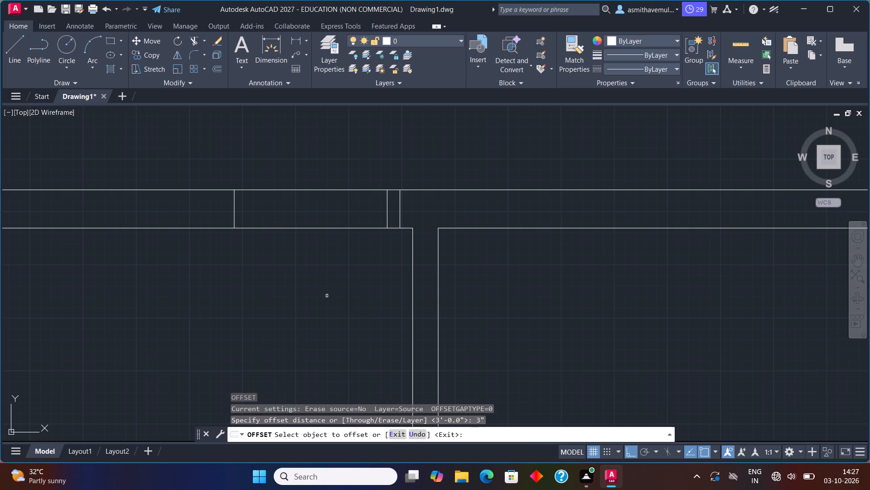
pyautogui.click(233, 209)
pyautogui.click(213, 213)
pyautogui.press('Escape')
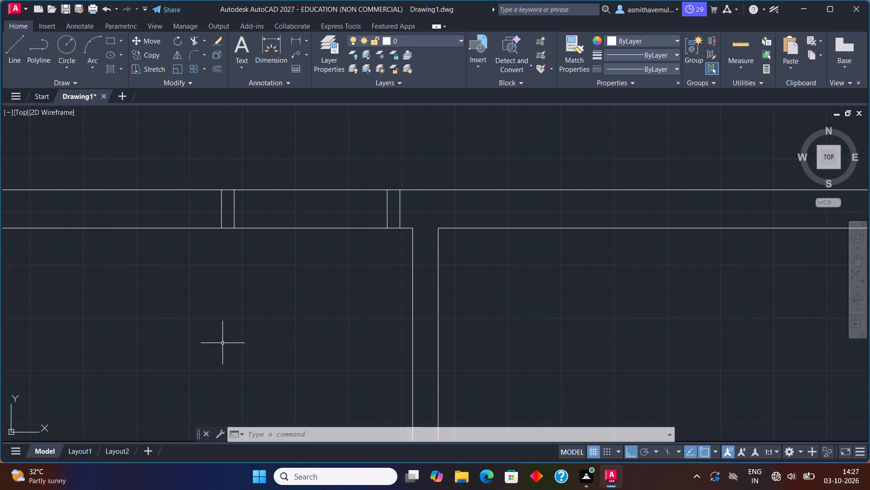
# Trim both north wall lines between the two jambs to open the first north room's doorway.
pyautogui.write('TRIM')
pyautogui.press('Return')
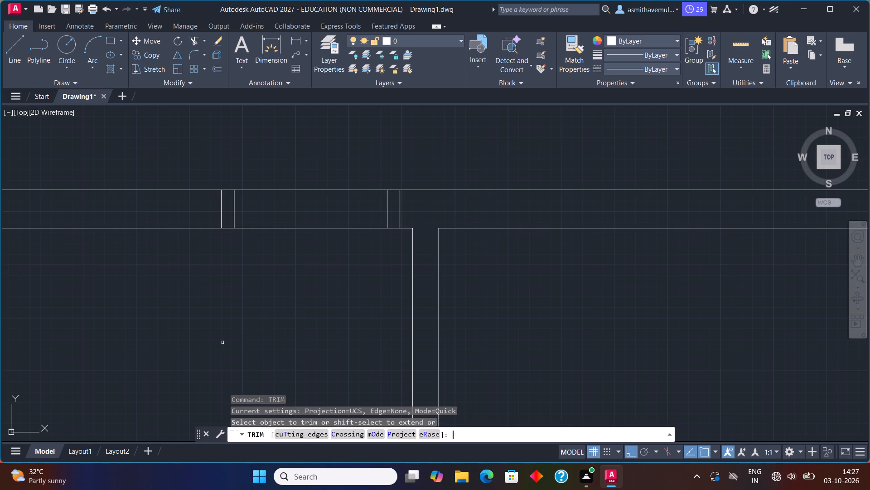
pyautogui.moveTo(318, 269); pyautogui.dragTo(304, 166)
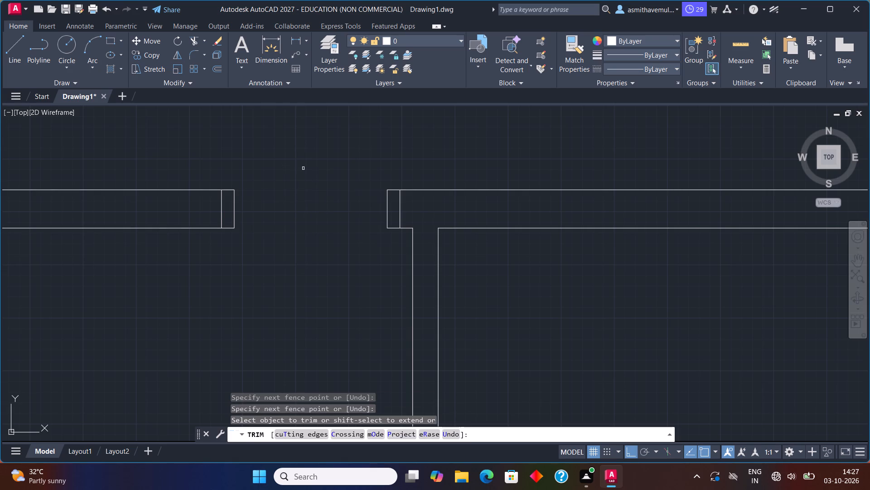
pyautogui.press('Escape')
# Draw a 3" by 3' rectangle as the door leaf, from the east jamb's inner corner south into the first north room.
pyautogui.scroll(-1, 301, 174)
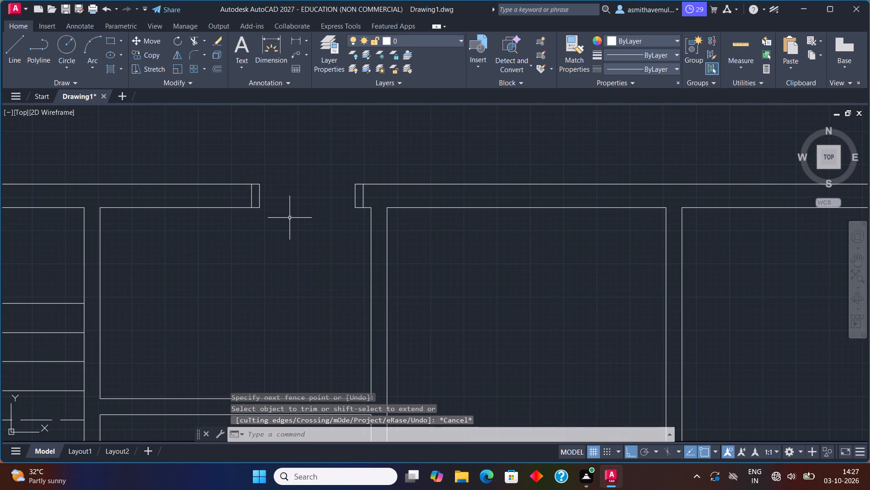
pyautogui.write('REC')
pyautogui.press('Return')
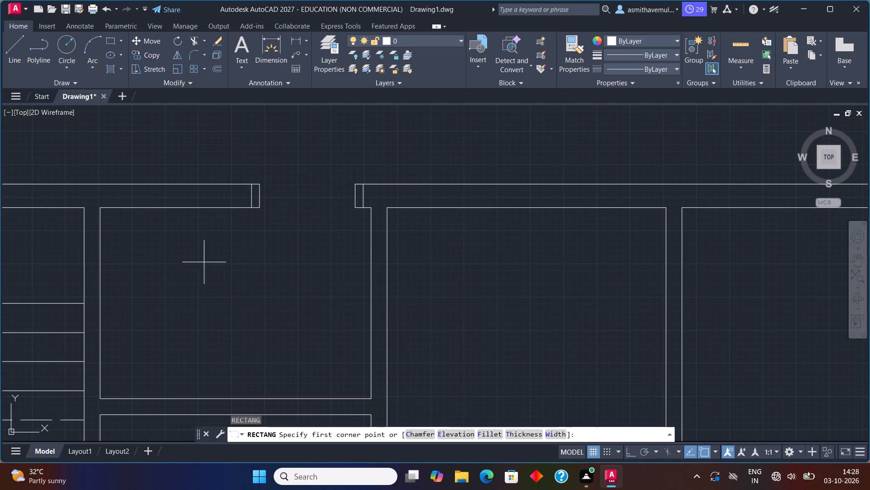
pyautogui.click(357, 206)
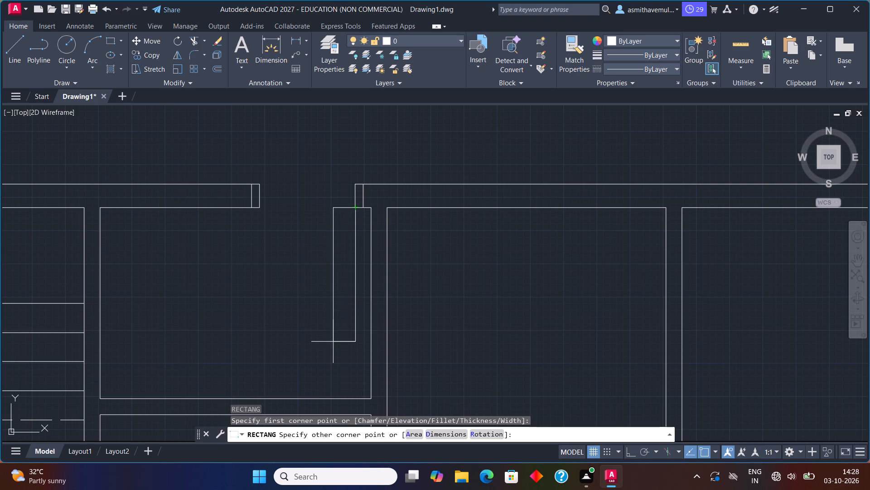
pyautogui.press('d')
pyautogui.press('Return')
pyautogui.press('3')
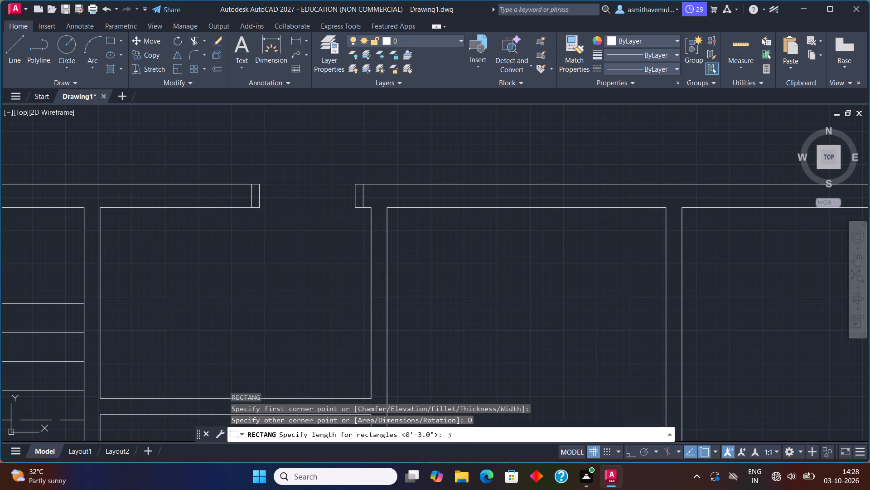
pyautogui.hotkey('shift', '"')
pyautogui.press('Return')
pyautogui.write("3'")
pyautogui.press('Return')
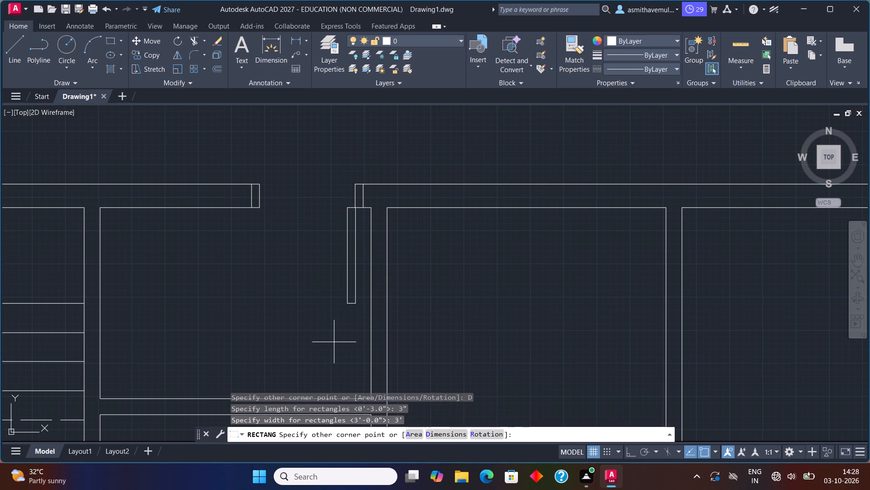
pyautogui.click(334, 343)
# Draw the door swing as a three-point arc through the leaf's two south corners, ending at the west jamb's inner corner.
pyautogui.scroll(1, 328, 277)
pyautogui.moveTo(328, 277); pyautogui.dragTo(386, 291, button='middle')
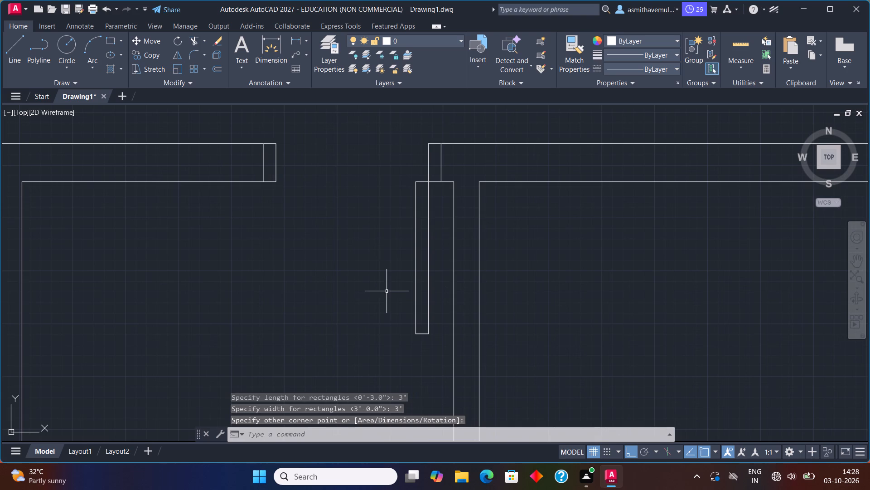
pyautogui.scroll(-1, 383, 292)
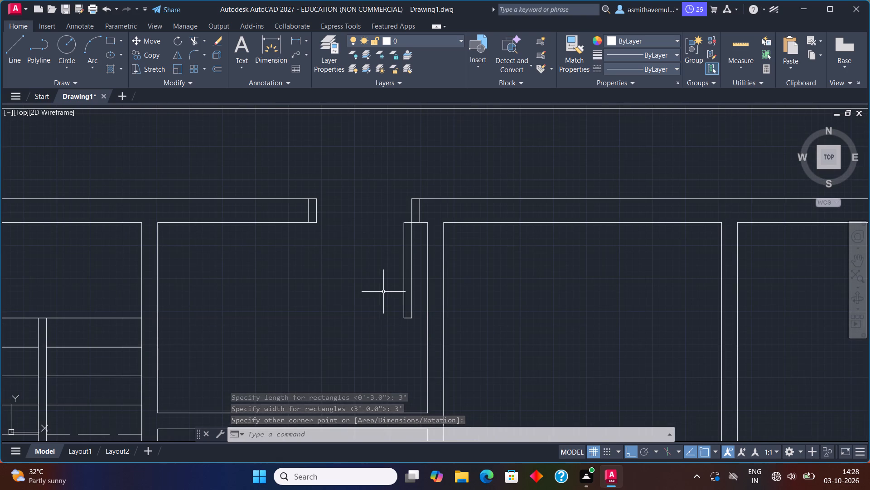
pyautogui.scroll(1, 359, 299)
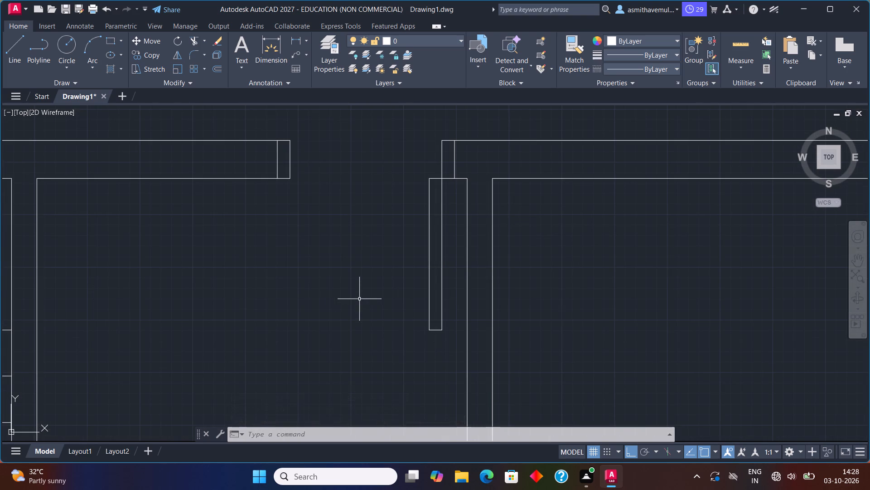
pyautogui.write('ARC')
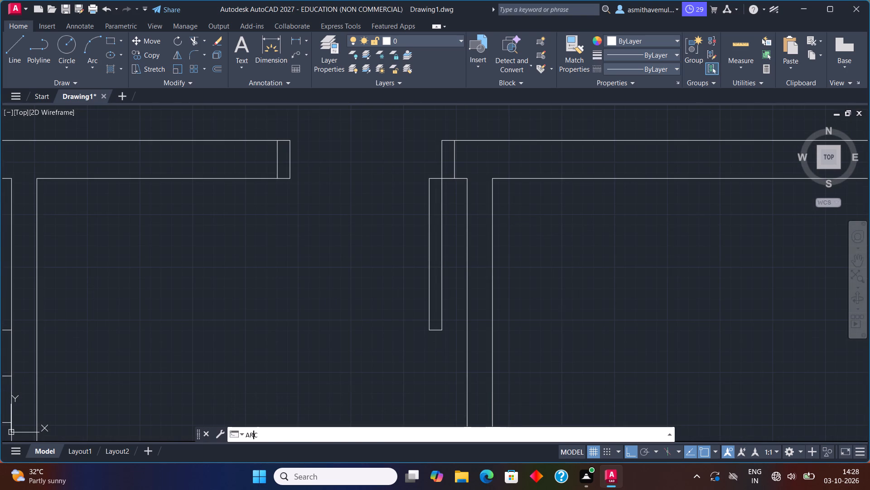
pyautogui.press('Return')
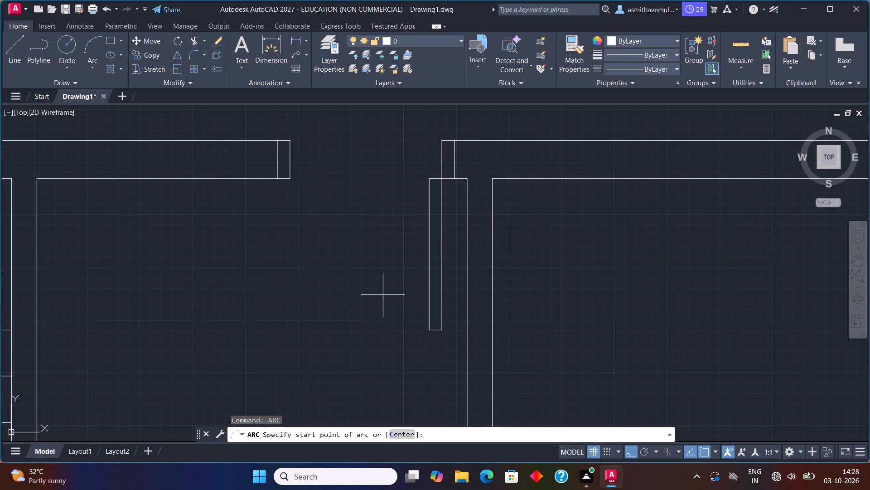
pyautogui.scroll(-1, 383, 295)
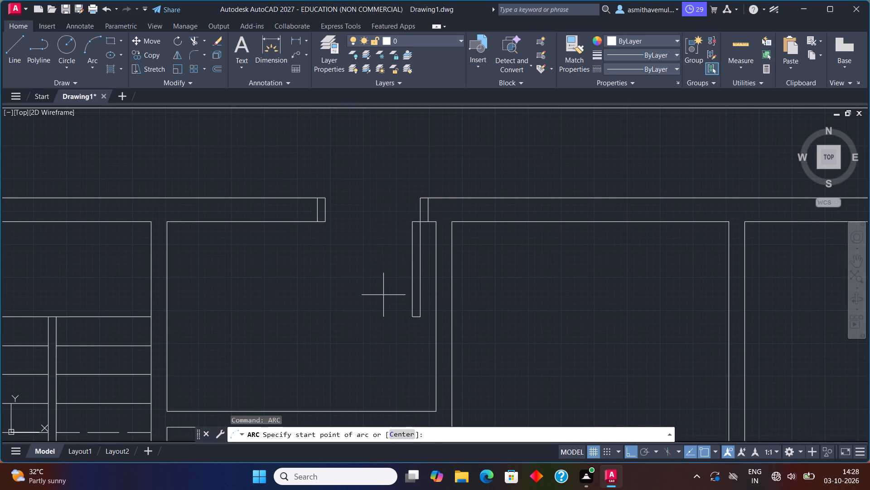
pyautogui.moveTo(395, 294); pyautogui.dragTo(423, 283, button='middle')
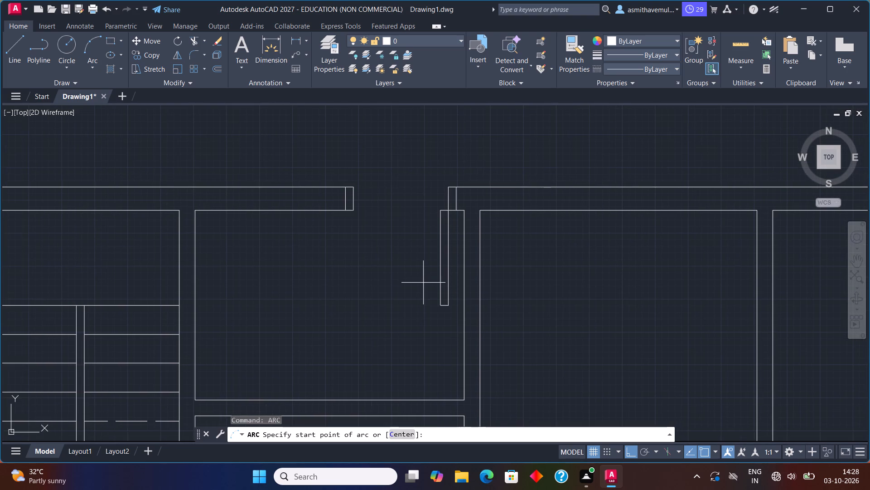
pyautogui.scroll(1, 423, 283)
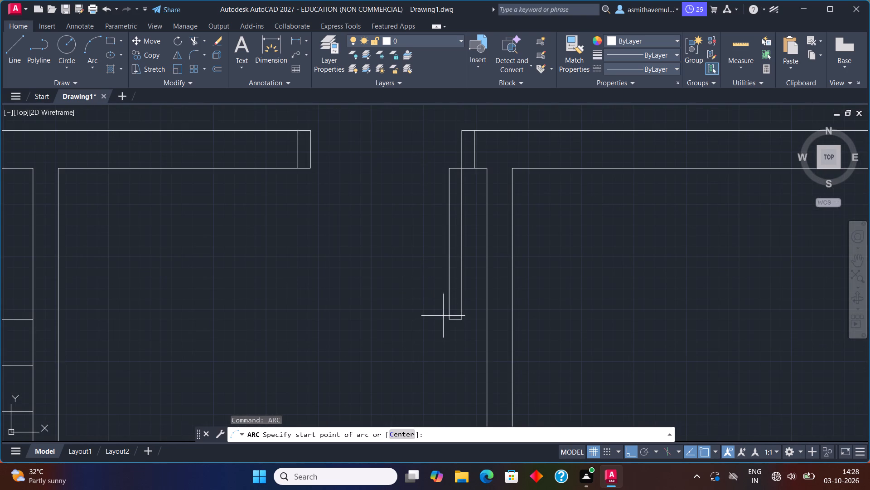
pyautogui.click(464, 321)
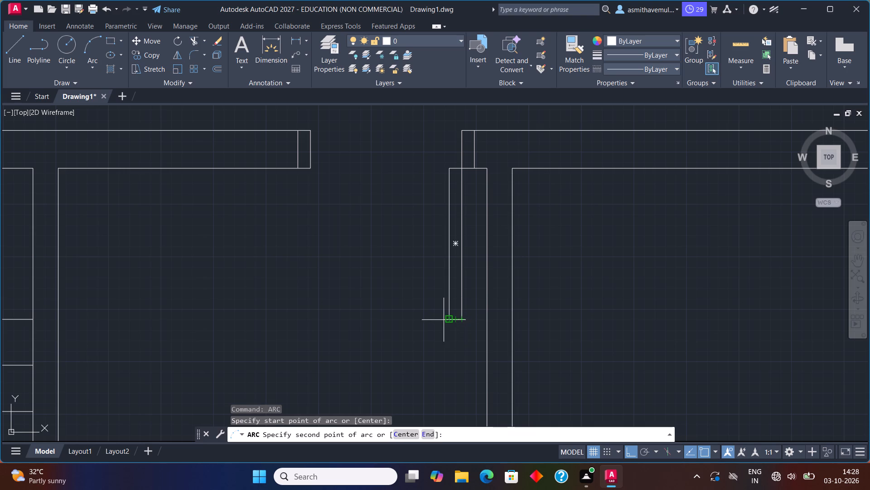
pyautogui.click(451, 320)
pyautogui.click(312, 169)
# Examine how the new swing arc meets the door leaf's south end and compare it with the neighbouring doors.
pyautogui.scroll(-2, 370, 179)
pyautogui.scroll(2, 432, 255)
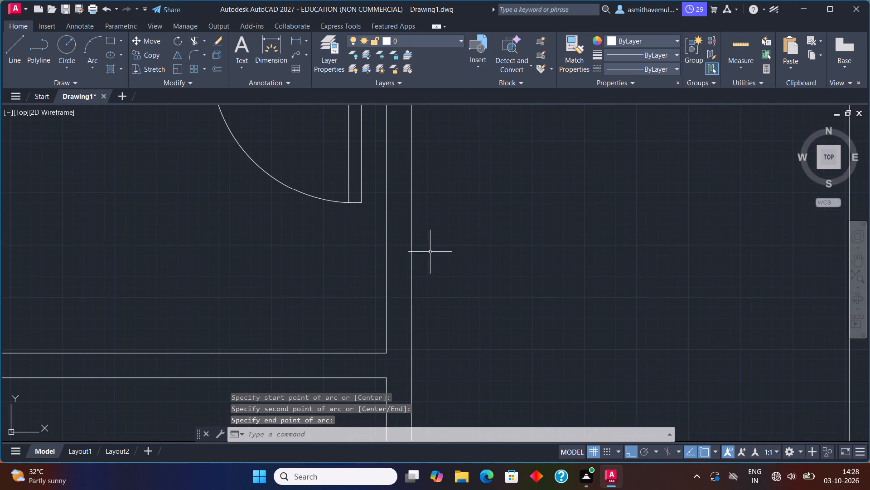
pyautogui.scroll(3, 370, 230)
pyautogui.moveTo(380, 237); pyautogui.dragTo(428, 325, button='middle')
pyautogui.scroll(2, 324, 215)
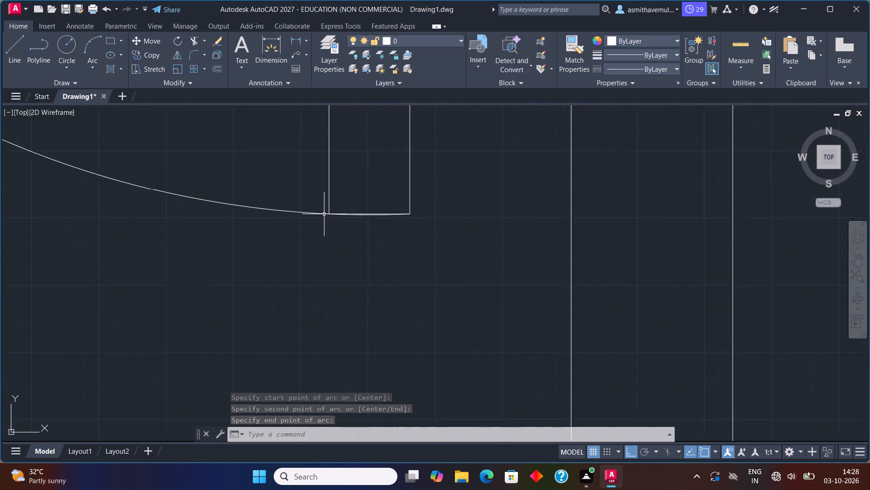
pyautogui.scroll(1, 324, 215)
pyautogui.scroll(3, 378, 214)
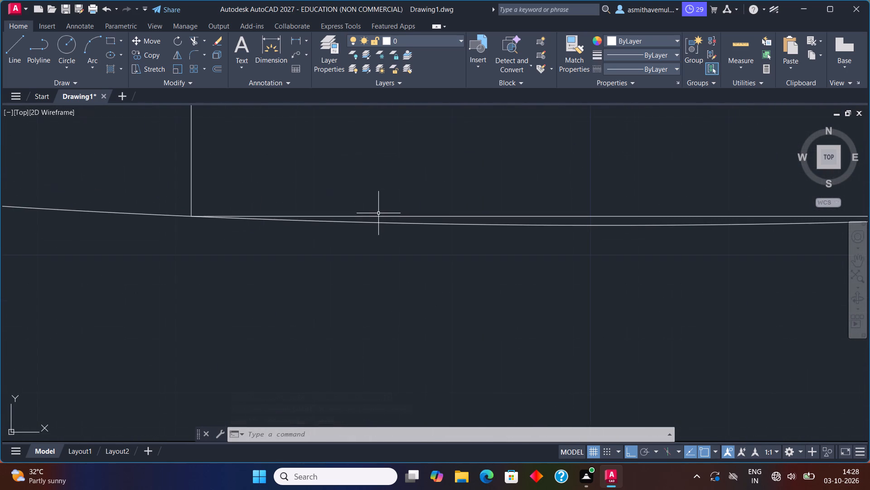
pyautogui.scroll(-12, 378, 214)
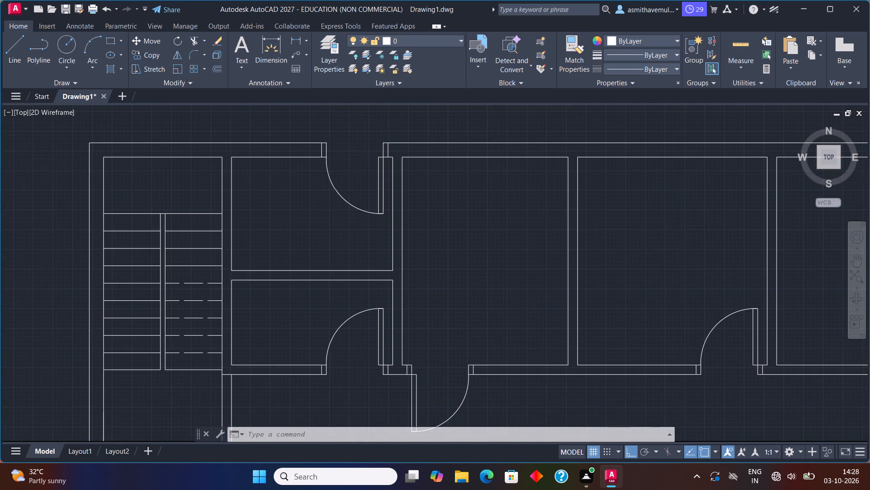
pyautogui.moveTo(379, 213); pyautogui.dragTo(409, 248, button='middle')
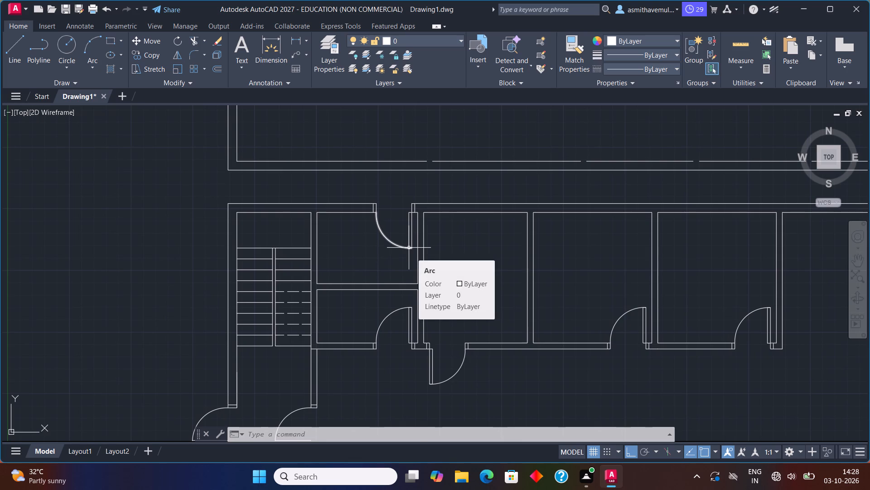
pyautogui.scroll(-1, 409, 248)
pyautogui.scroll(1, 409, 248)
pyautogui.moveTo(409, 248); pyautogui.dragTo(411, 244, button='middle')
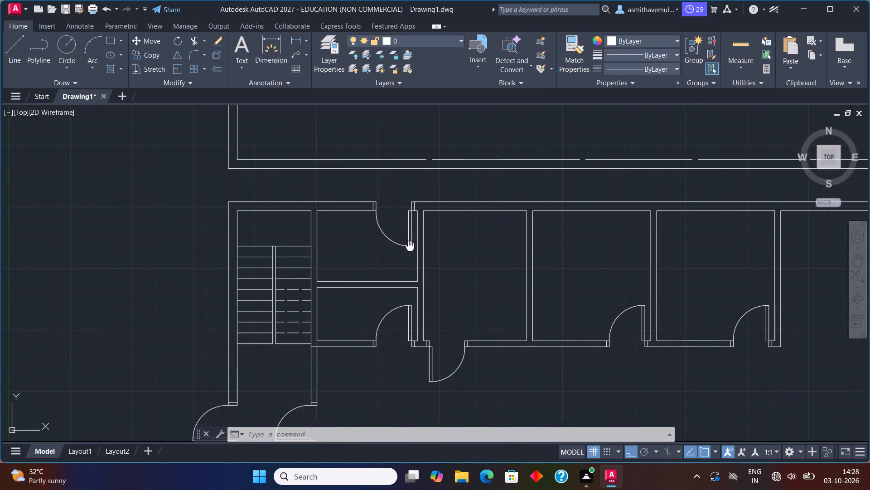
pyautogui.moveTo(411, 244); pyautogui.dragTo(413, 240, button='middle')
pyautogui.scroll(2, 413, 235)
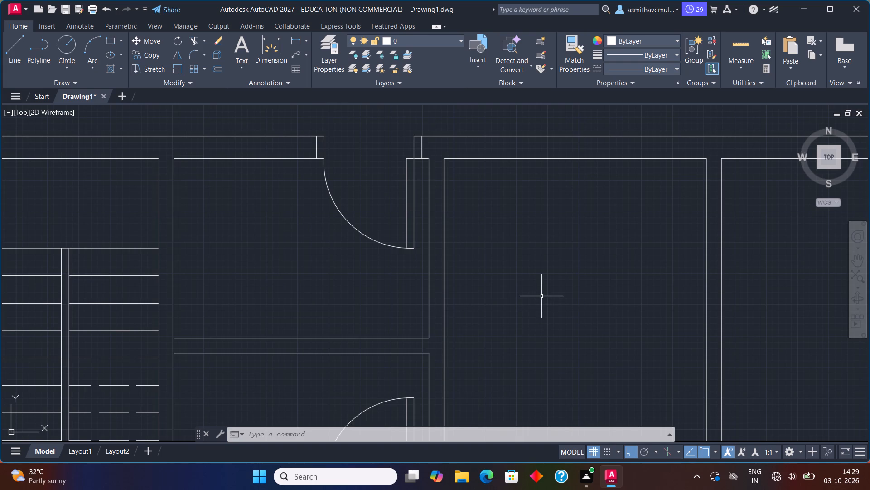
# Draw a 3' by 9" rectangle in the empty area east of the floor plan.
pyautogui.scroll(-2, 541, 297)
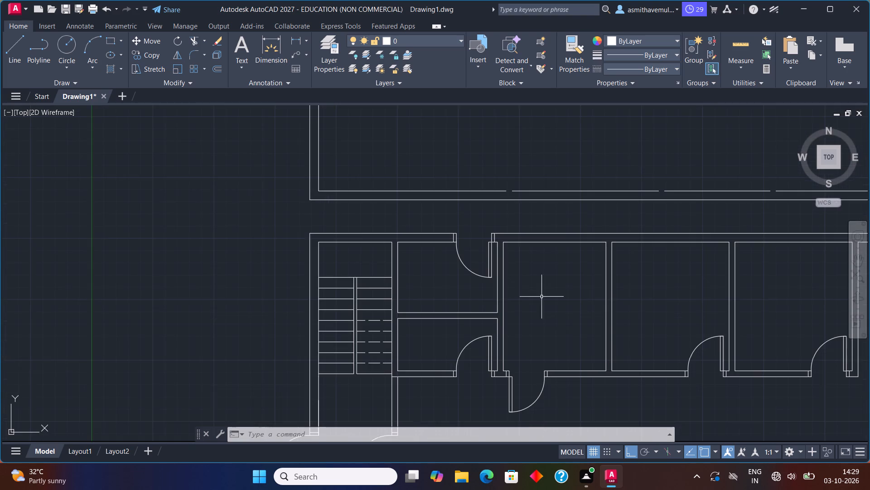
pyautogui.moveTo(541, 297); pyautogui.dragTo(445, 180, button='middle')
pyautogui.scroll(-1, 478, 236)
pyautogui.moveTo(483, 305); pyautogui.dragTo(457, 270, button='middle')
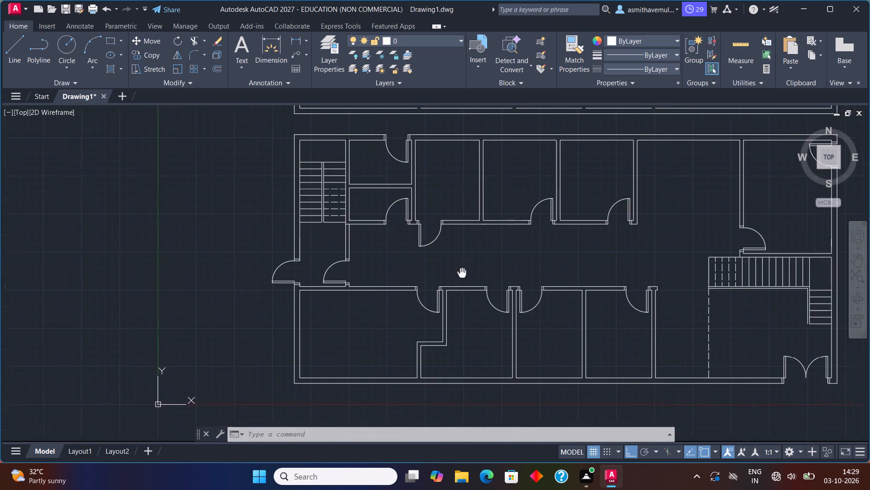
pyautogui.moveTo(457, 270); pyautogui.dragTo(356, 268, button='middle')
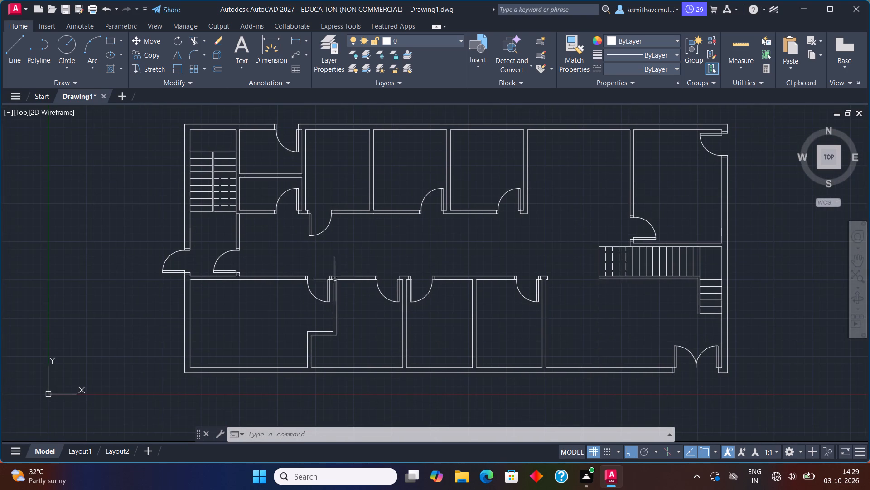
pyautogui.scroll(-1, 251, 289)
pyautogui.scroll(1, 308, 333)
pyautogui.moveTo(308, 333); pyautogui.dragTo(322, 293, button='middle')
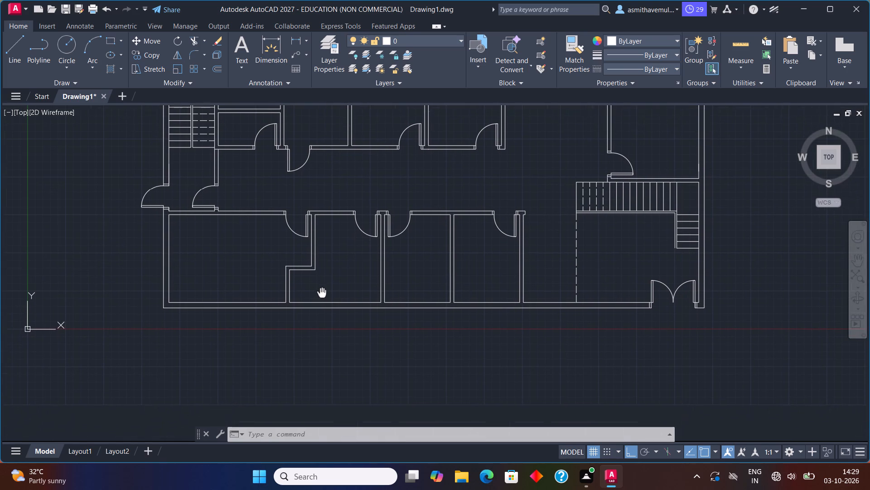
pyautogui.moveTo(322, 293); pyautogui.dragTo(322, 292, button='middle')
pyautogui.moveTo(522, 325); pyautogui.dragTo(252, 321, button='middle')
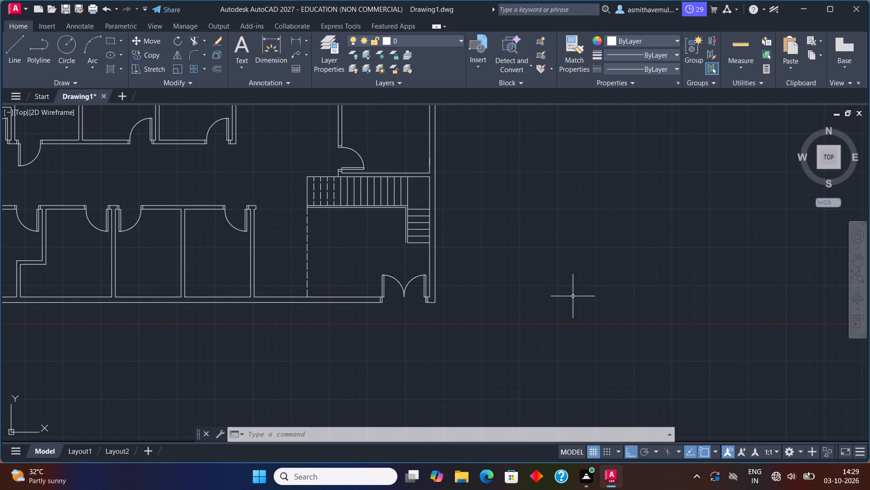
pyautogui.write('REC')
pyautogui.press('Return')
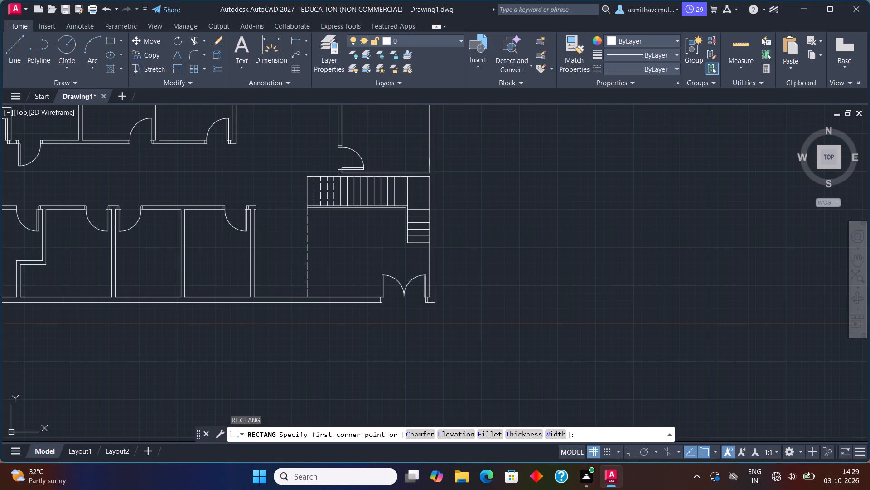
pyautogui.click(574, 306)
pyautogui.press('d')
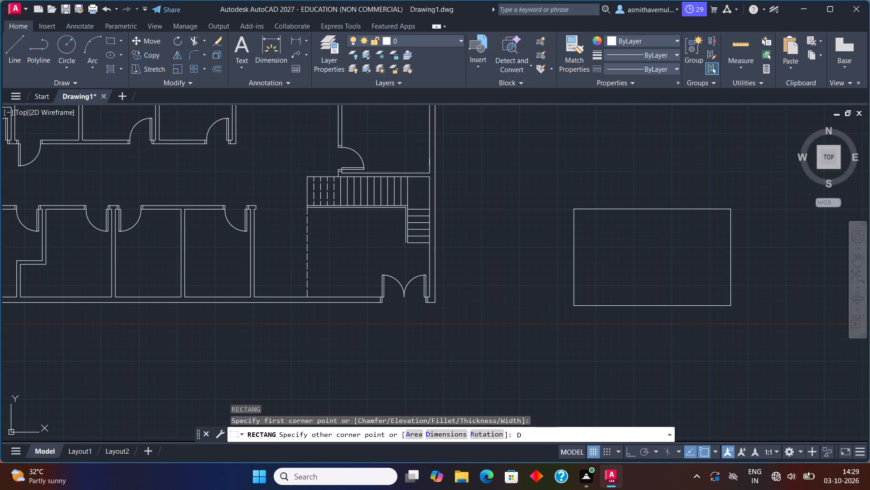
pyautogui.press('Return')
pyautogui.press('3')
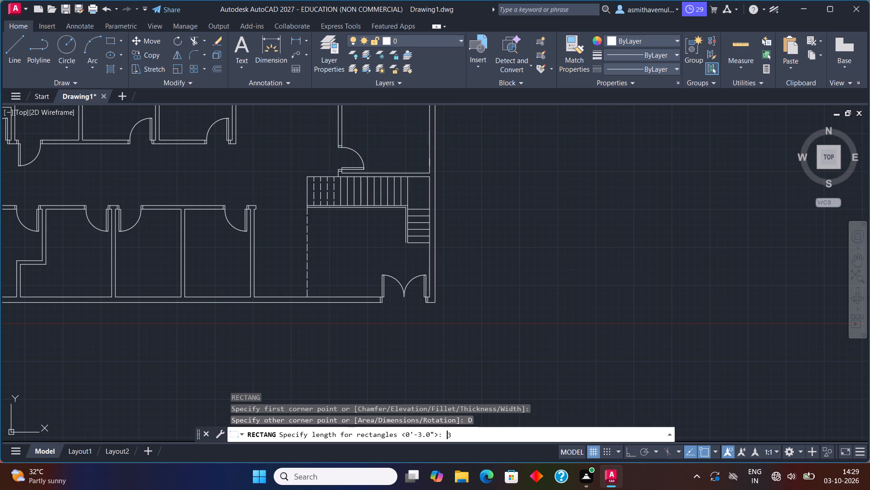
pyautogui.press("'")
pyautogui.press('Return')
pyautogui.press('3')
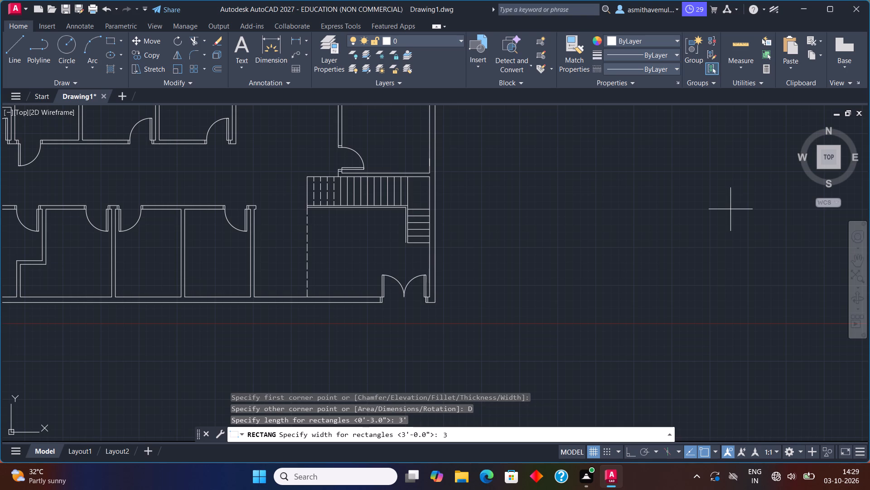
pyautogui.hotkey('shift', '"')
pyautogui.press('BackSpace')
pyautogui.press('BackSpace')
pyautogui.press('9')
pyautogui.hotkey('shift', '"')
pyautogui.press('Return')
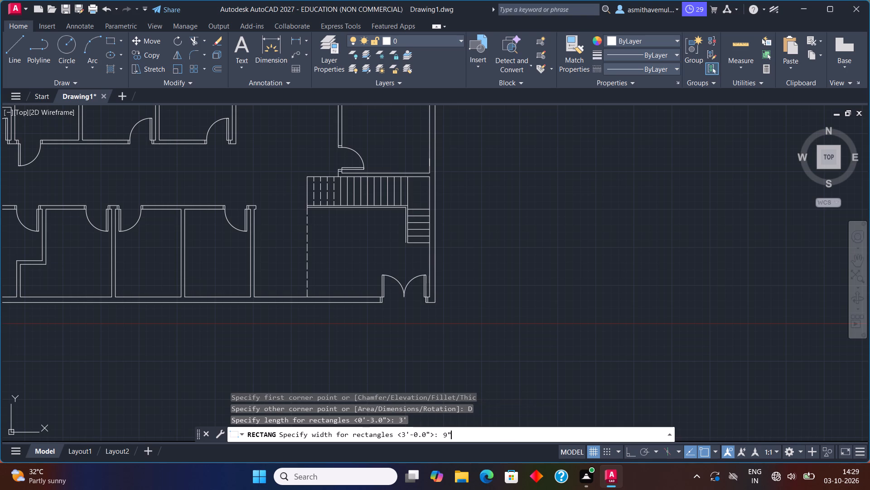
pyautogui.click(655, 324)
# Draw a horizontal centre line through the 3' by 9" rectangle, joining the midpoints of its short sides.
pyautogui.scroll(2, 604, 317)
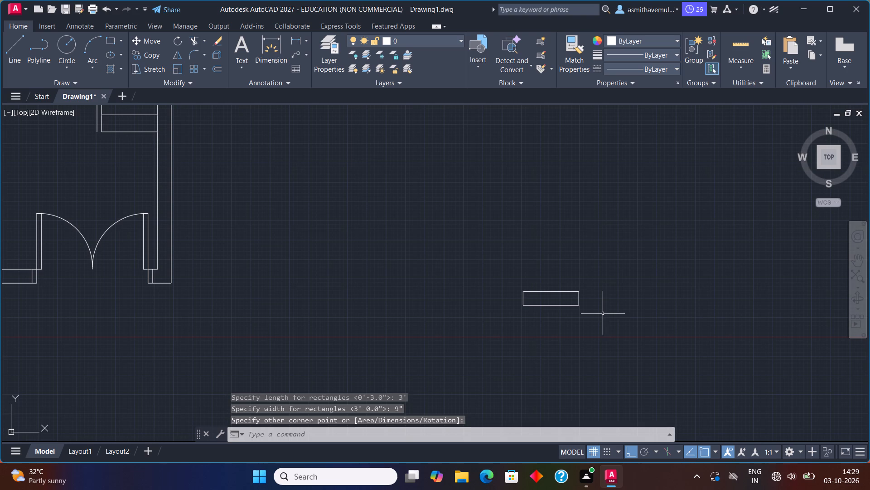
pyautogui.press('l')
pyautogui.press('Return')
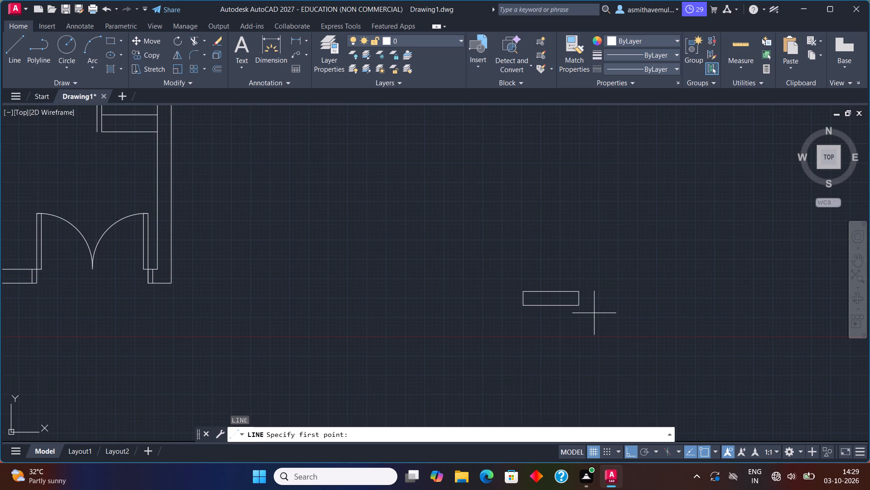
pyautogui.scroll(1, 578, 310)
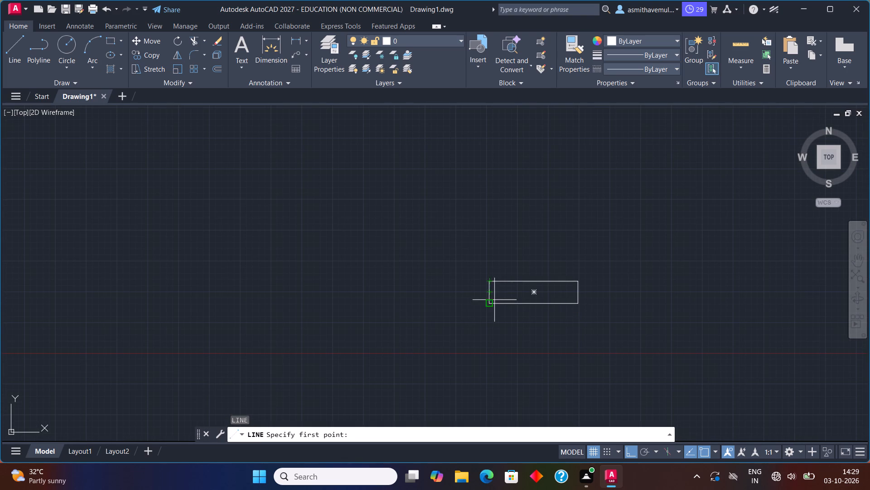
pyautogui.click(488, 291)
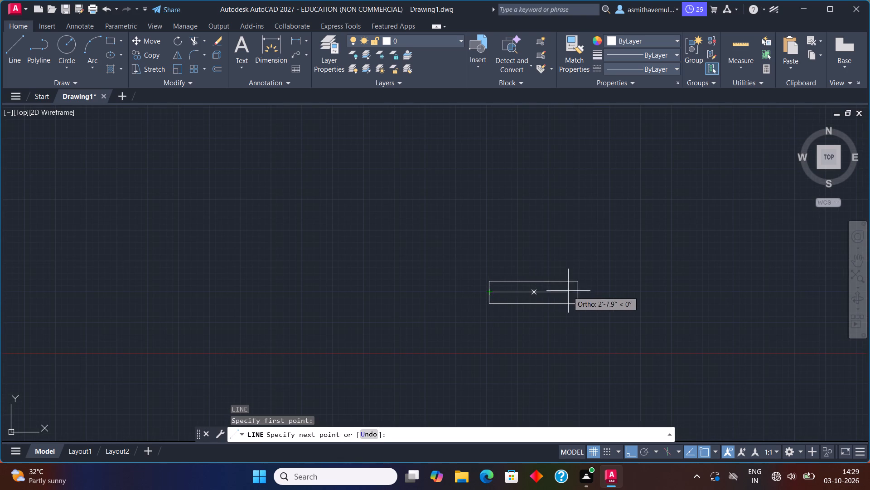
pyautogui.click(576, 292)
pyautogui.press('Escape')
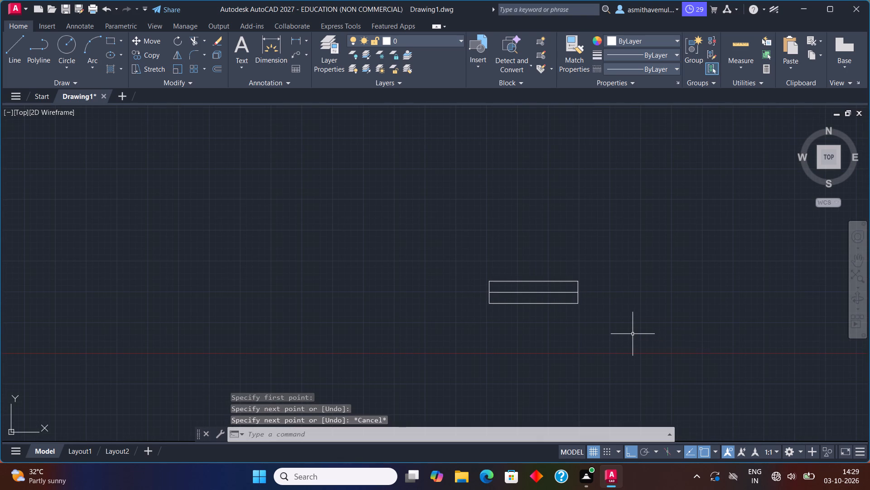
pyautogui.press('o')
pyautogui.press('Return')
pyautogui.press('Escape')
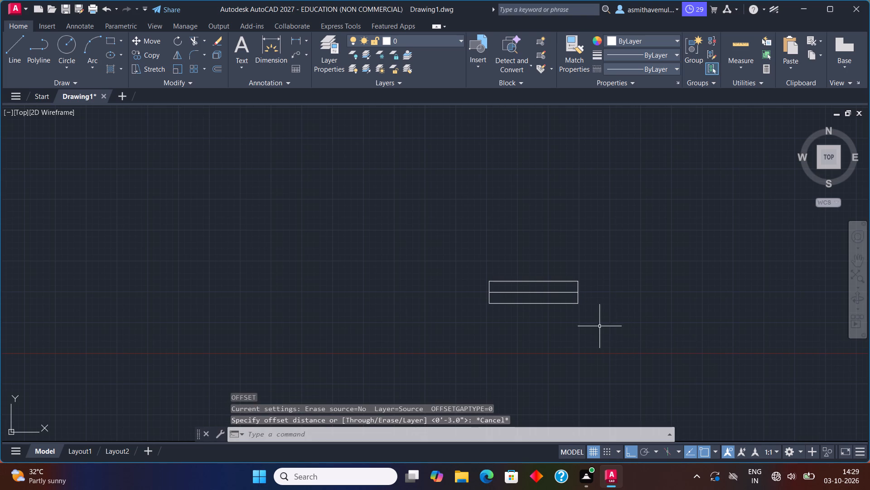
# Explode the 3' by 9" rectangle into separate lines.
pyautogui.click(579, 304)
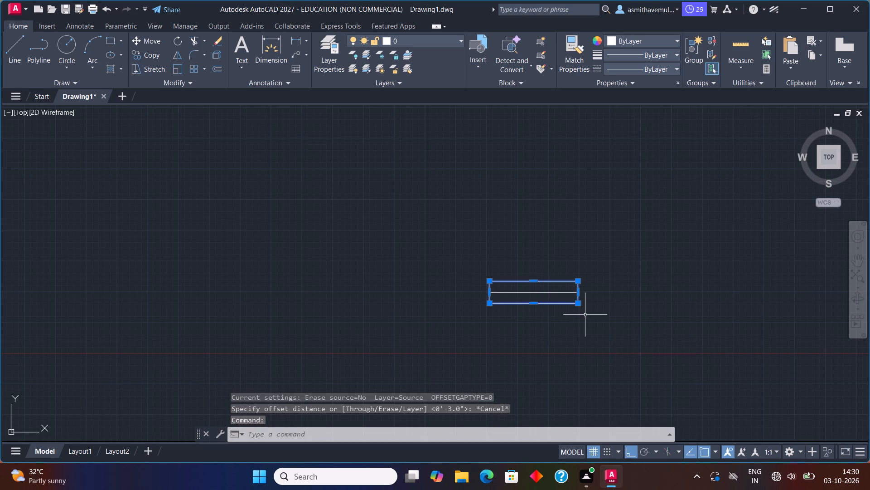
pyautogui.press('x')
pyautogui.press('Return')
# Offset the rectangle's horizontal centre line 3" to the south.
pyautogui.press('o')
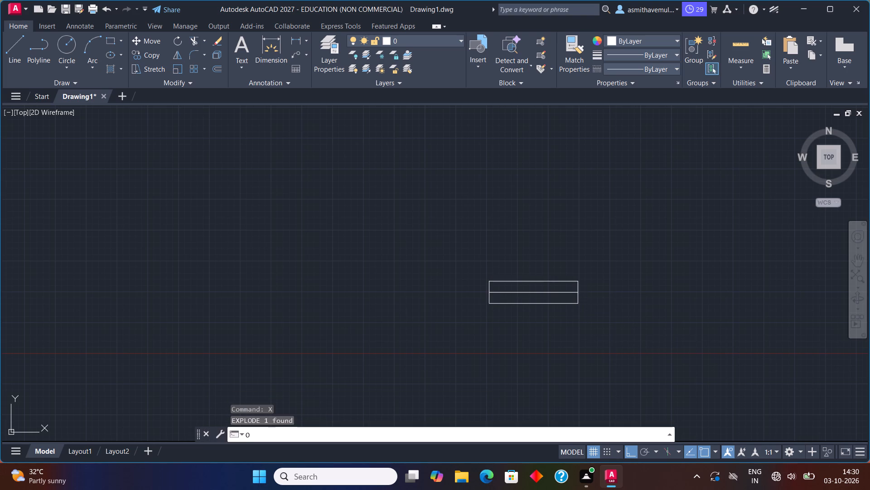
pyautogui.press('Return')
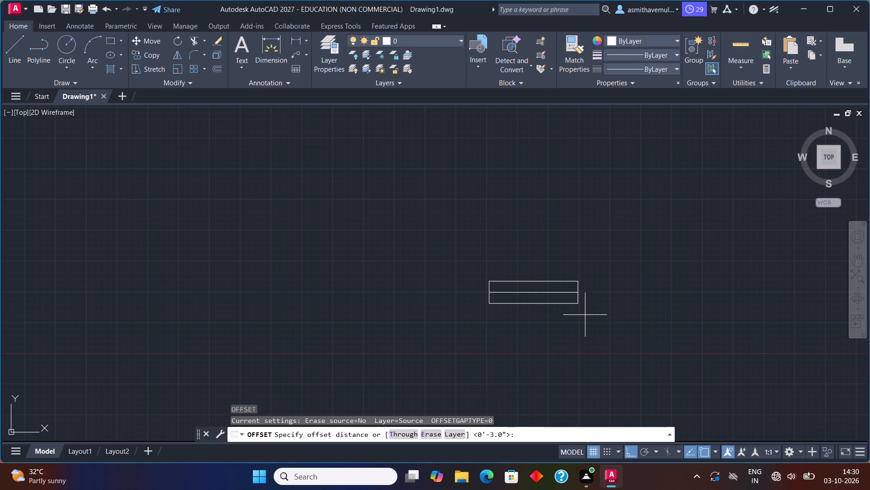
pyautogui.press('3')
pyautogui.hotkey('shift', '"')
pyautogui.press('Return')
pyautogui.scroll(1, 575, 304)
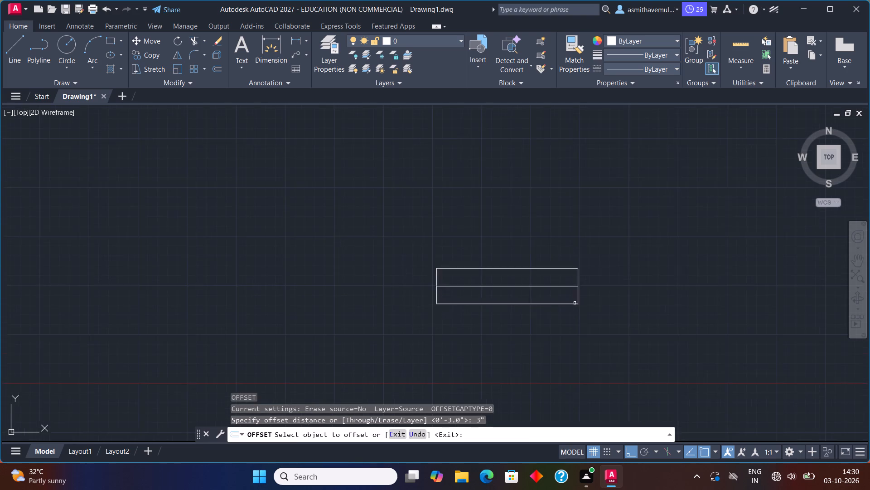
pyautogui.scroll(1, 575, 304)
pyautogui.click(556, 279)
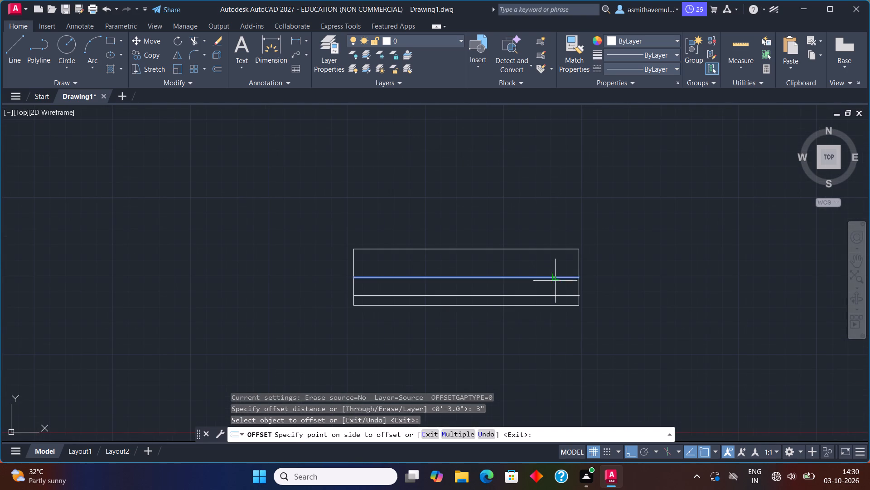
pyautogui.click(553, 291)
# Offset each short side of the rectangle 3" outward, one to the east and one to the west.
pyautogui.click(580, 292)
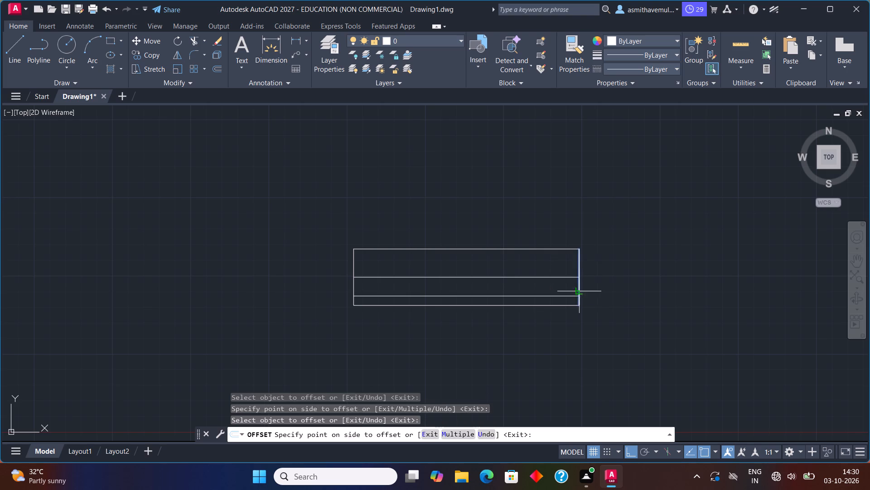
pyautogui.click(590, 285)
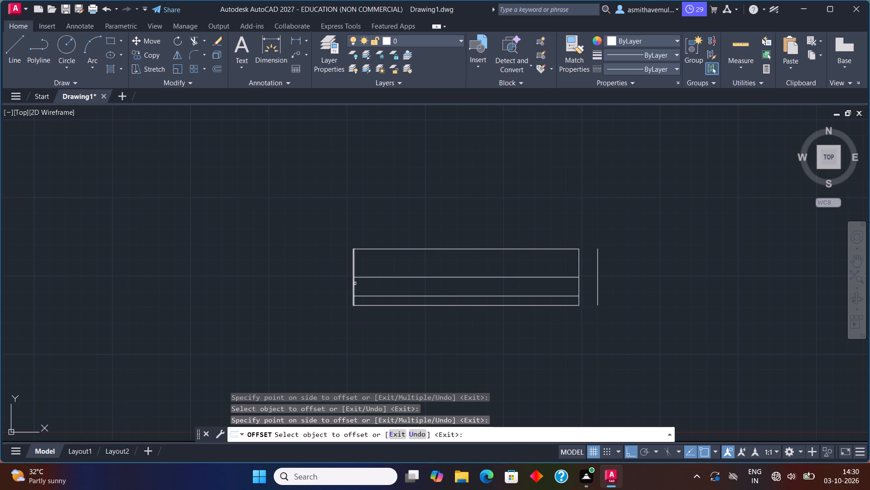
pyautogui.click(355, 284)
pyautogui.click(314, 286)
pyautogui.press('1')
pyautogui.press('Escape')
# Copy the whole window symbol five times, one directly west and four in the empty space north of it, with Ortho off for those four.
pyautogui.moveTo(591, 230); pyautogui.dragTo(333, 292)
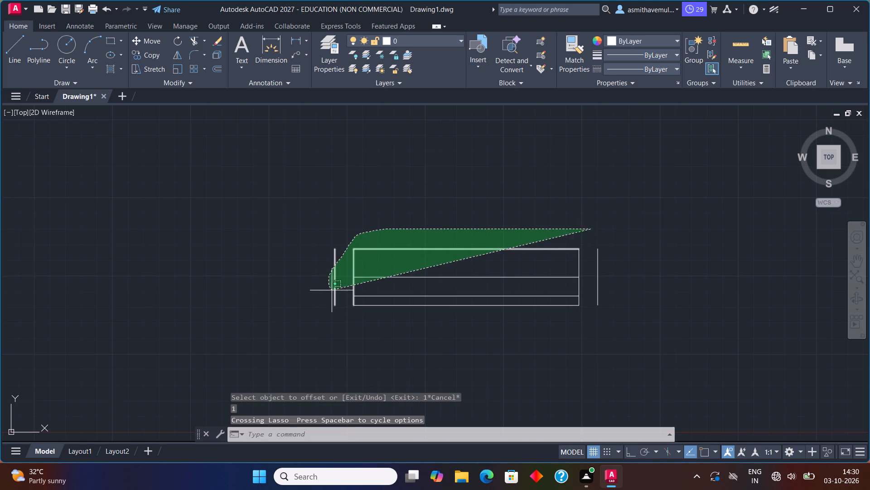
pyautogui.moveTo(333, 292); pyautogui.dragTo(615, 318)
pyautogui.write('COPY')
pyautogui.press('Return')
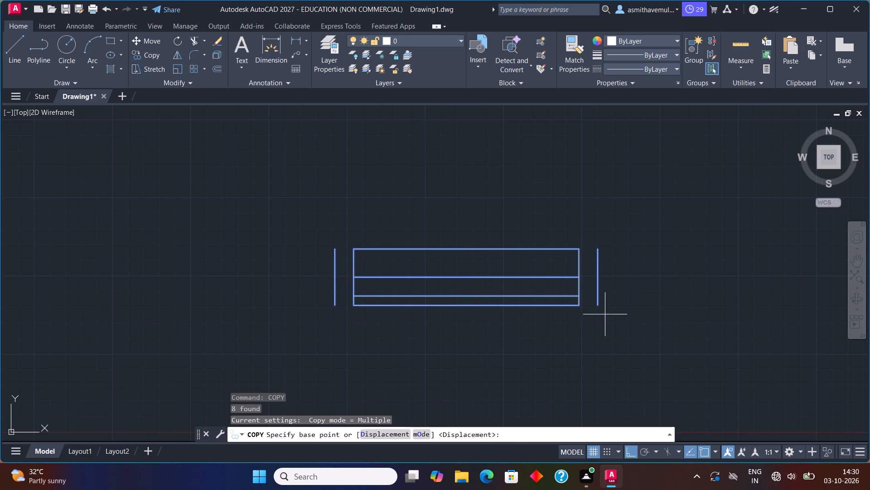
pyautogui.click(597, 249)
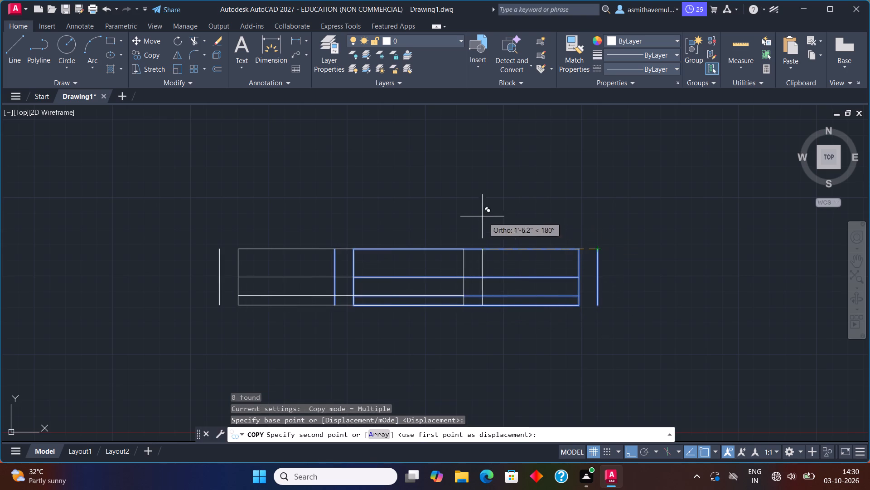
pyautogui.click(291, 204)
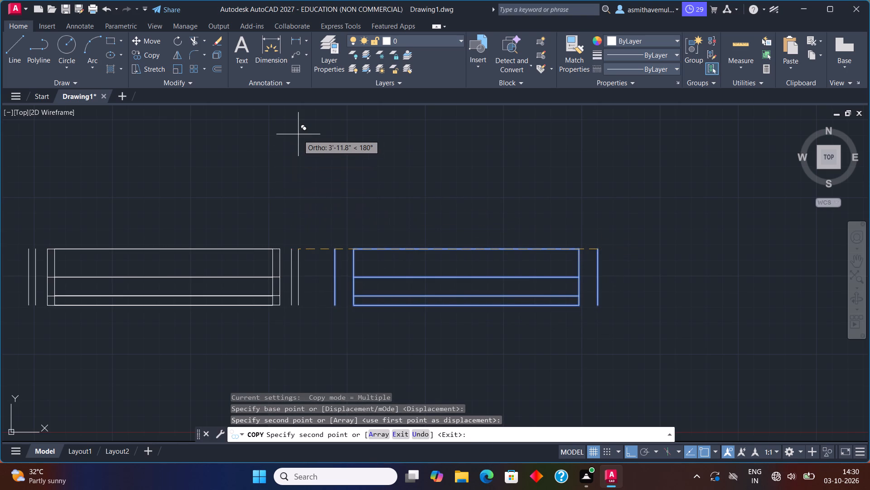
pyautogui.press('F8')
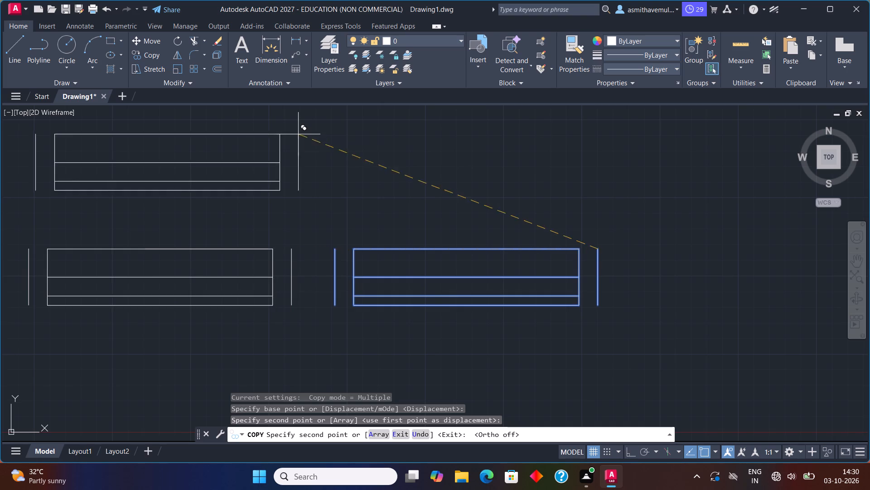
pyautogui.scroll(-2, 312, 159)
pyautogui.moveTo(314, 164); pyautogui.dragTo(403, 243, button='middle')
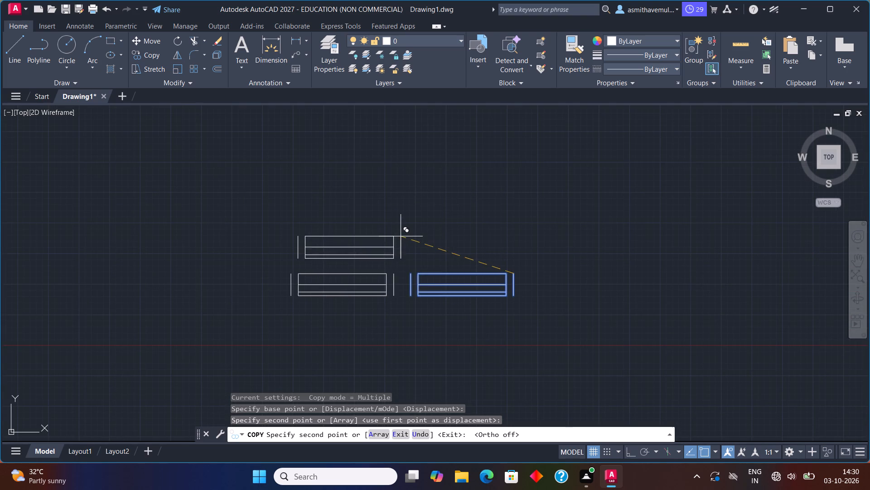
pyautogui.scroll(1, 398, 235)
pyautogui.click(375, 229)
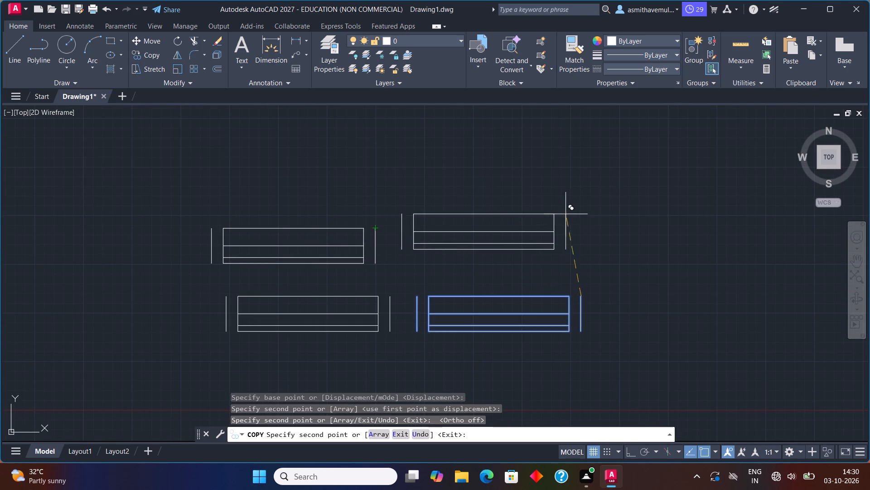
pyautogui.click(587, 220)
pyautogui.click(481, 142)
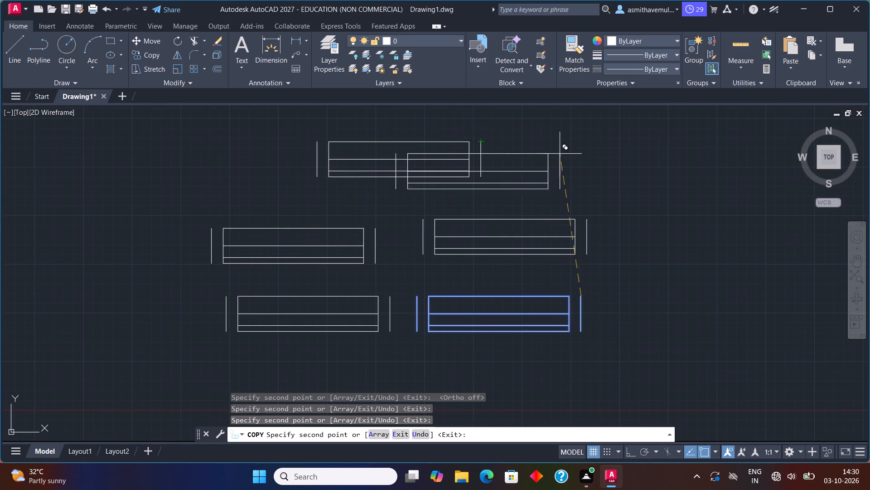
pyautogui.click(697, 145)
pyautogui.press('Escape')
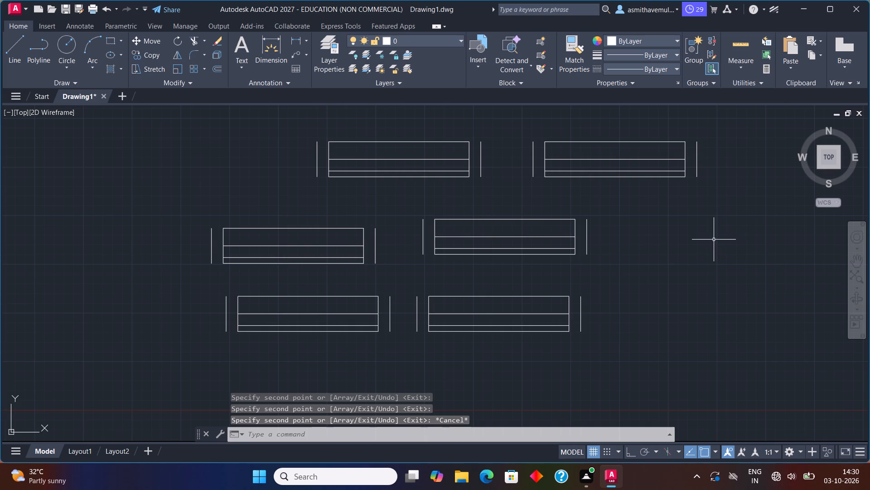
# Delete the line just south of the centre line in the western symbol of the northernmost pair.
pyautogui.scroll(1, 393, 265)
pyautogui.scroll(-1, 362, 227)
pyautogui.moveTo(362, 227); pyautogui.dragTo(363, 251, button='middle')
pyautogui.scroll(1, 387, 181)
pyautogui.click(387, 181)
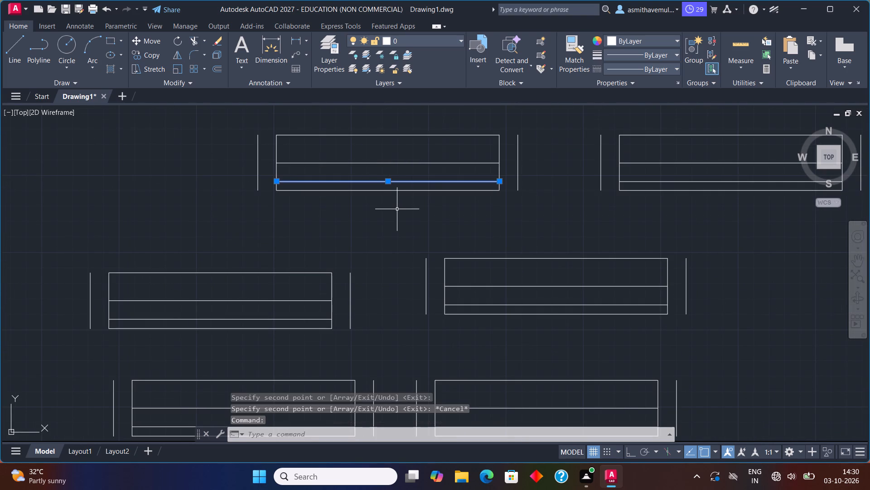
pyautogui.press('Delete')
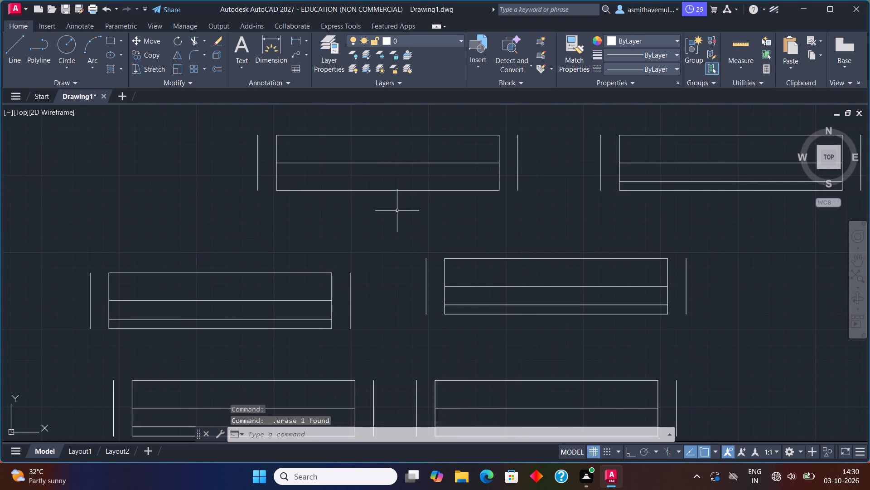
# Offset that same symbol's centre line 3" to the north.
pyautogui.press('o')
pyautogui.press('Return')
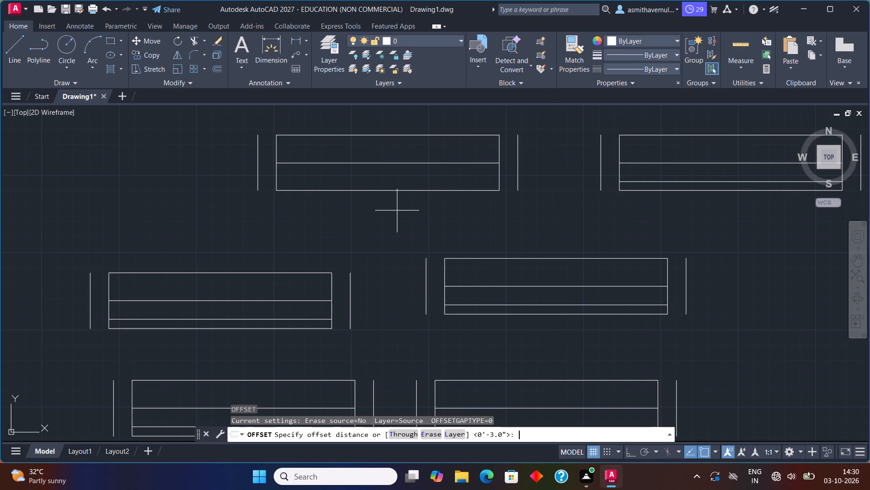
pyautogui.press('3')
pyautogui.hotkey('shift', '"')
pyautogui.press('Return')
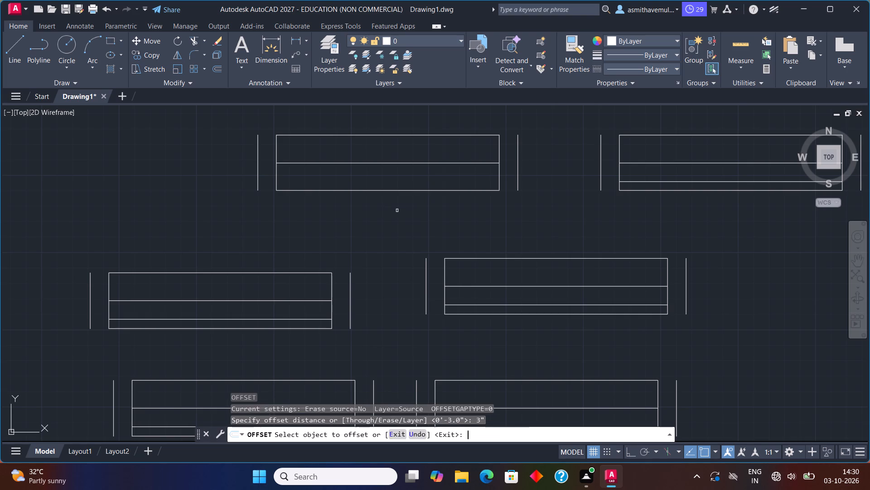
pyautogui.click(412, 164)
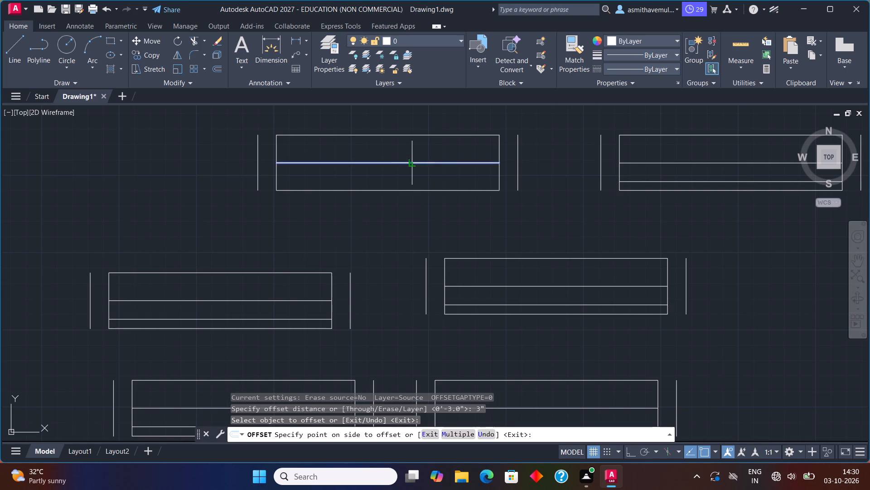
pyautogui.click(414, 155)
pyautogui.press('Escape')
# Examine the floor plan's south wall and double door together with the window symbols east of it.
pyautogui.scroll(-1, 414, 156)
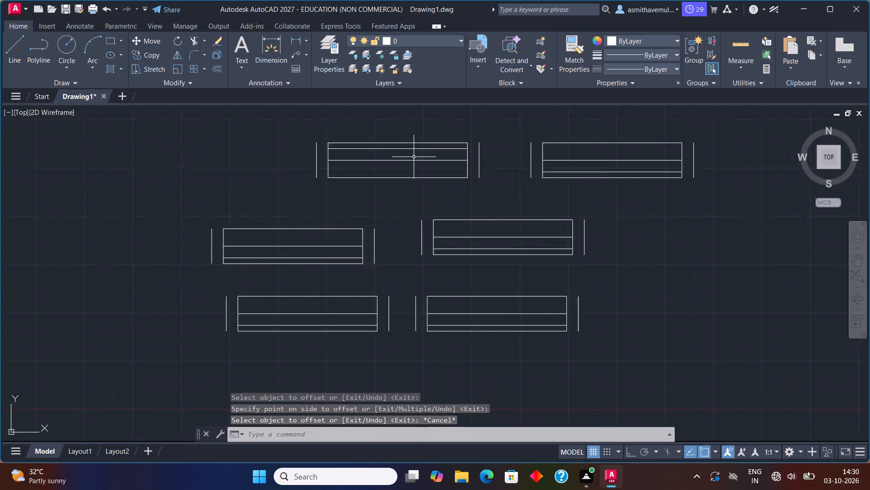
pyautogui.scroll(-2, 414, 157)
pyautogui.moveTo(407, 184); pyautogui.dragTo(628, 185, button='middle')
pyautogui.scroll(-1, 617, 189)
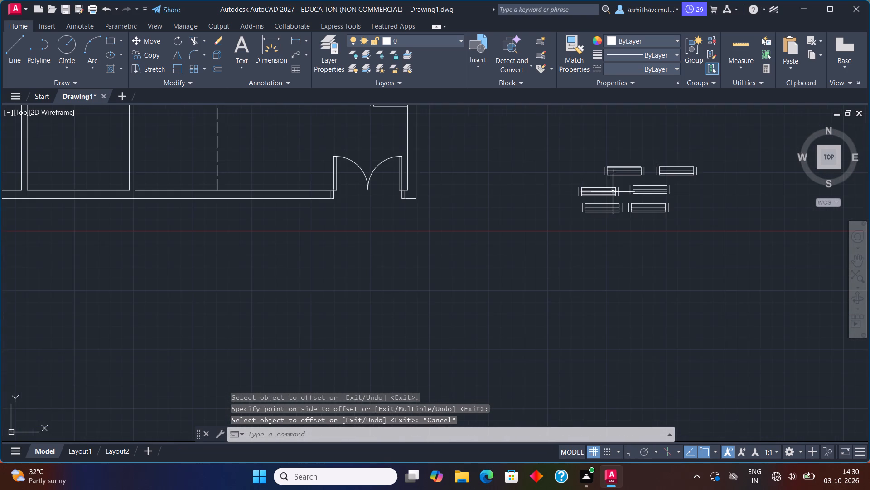
pyautogui.moveTo(609, 195); pyautogui.dragTo(609, 245, button='middle')
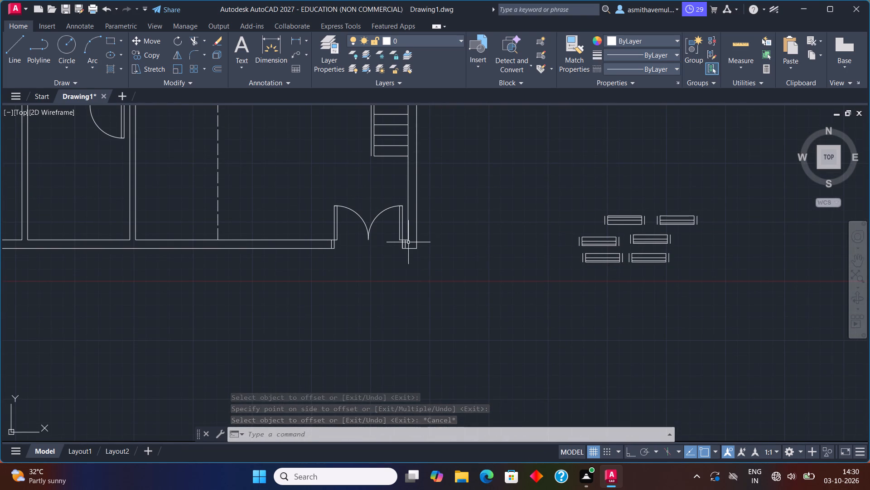
pyautogui.scroll(-1, 408, 243)
pyautogui.moveTo(408, 243); pyautogui.dragTo(448, 246, button='middle')
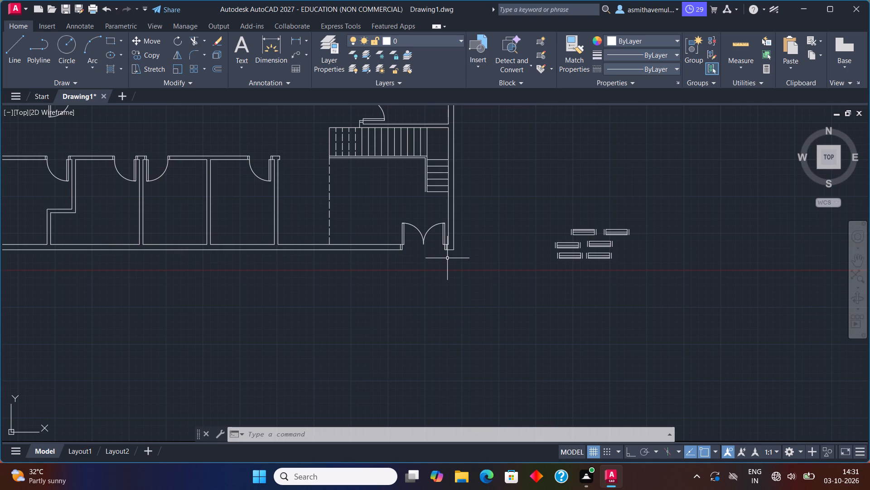
pyautogui.moveTo(388, 269); pyautogui.dragTo(405, 269, button='middle')
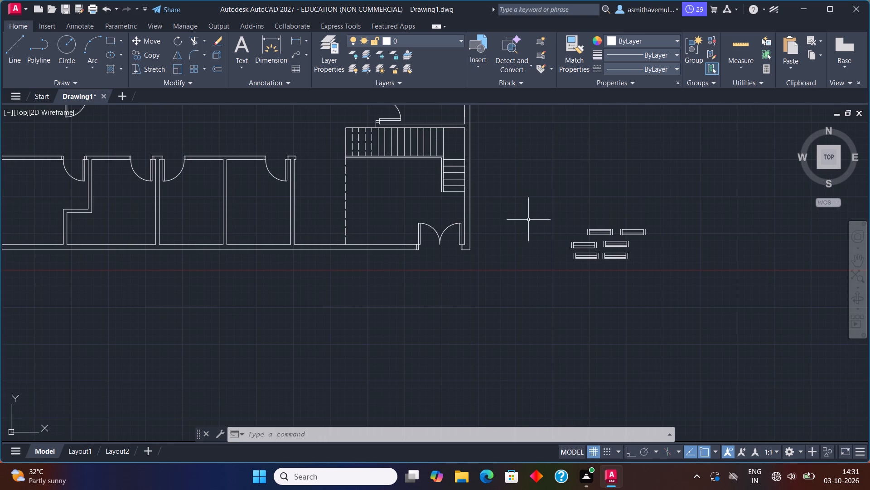
pyautogui.scroll(2, 632, 241)
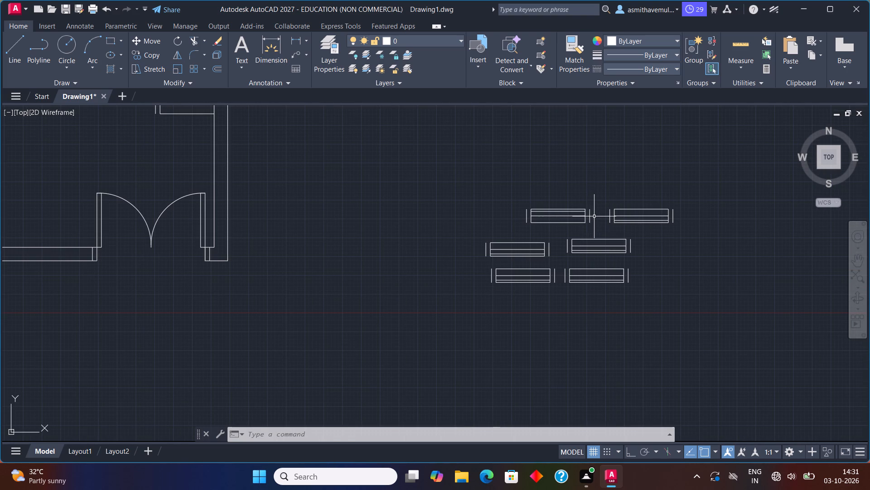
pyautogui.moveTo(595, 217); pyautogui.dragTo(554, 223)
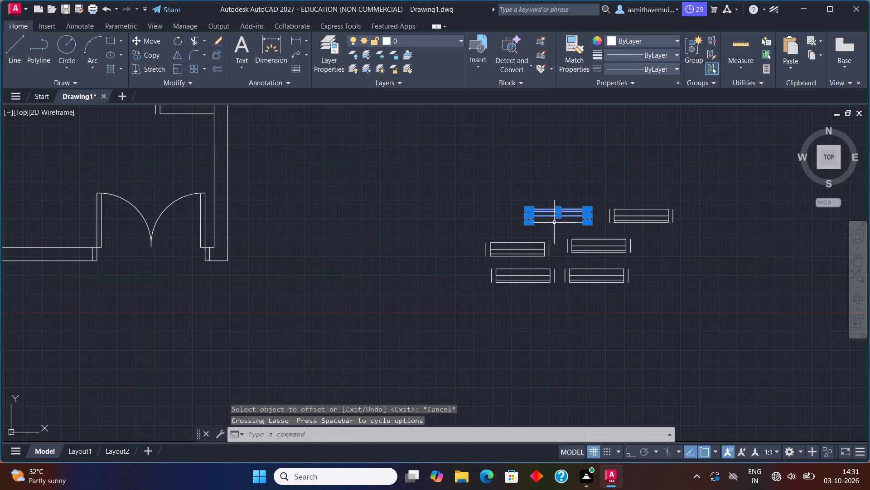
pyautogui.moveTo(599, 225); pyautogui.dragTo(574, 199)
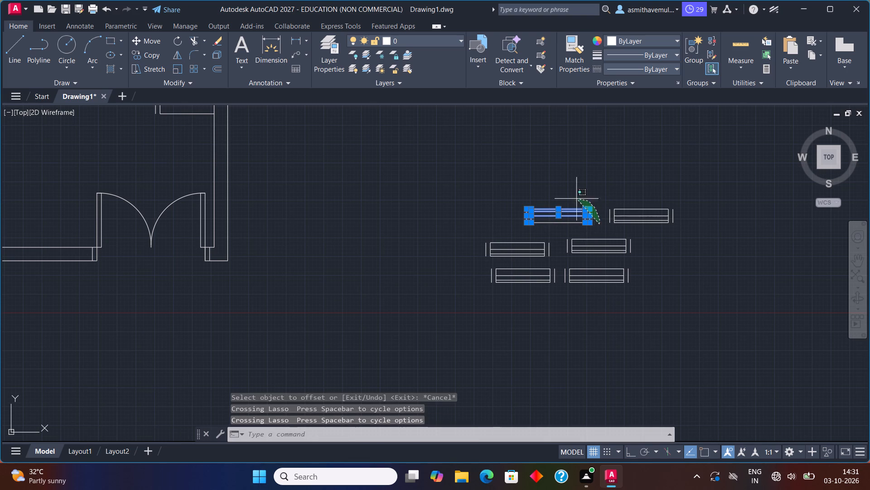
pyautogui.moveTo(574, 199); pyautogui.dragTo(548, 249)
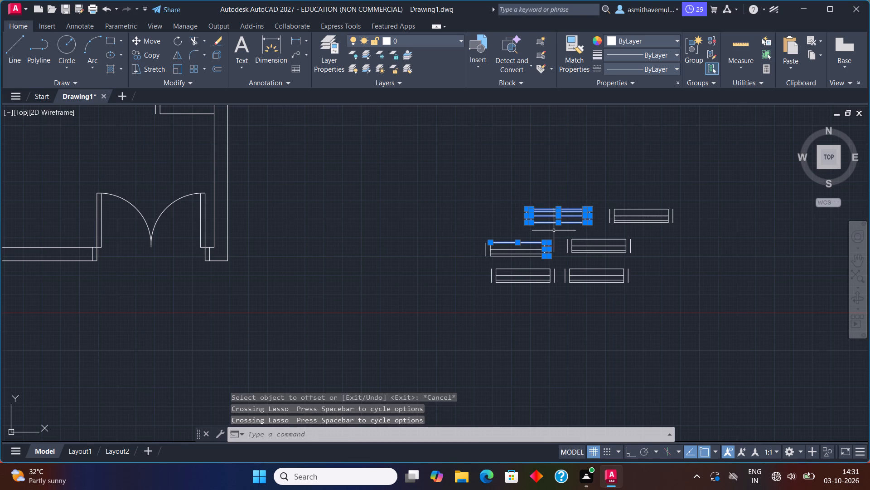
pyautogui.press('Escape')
# Copy the western window symbol of the northernmost pair by its northwest corner into the south wall of the southwest corner room.
pyautogui.scroll(2, 560, 226)
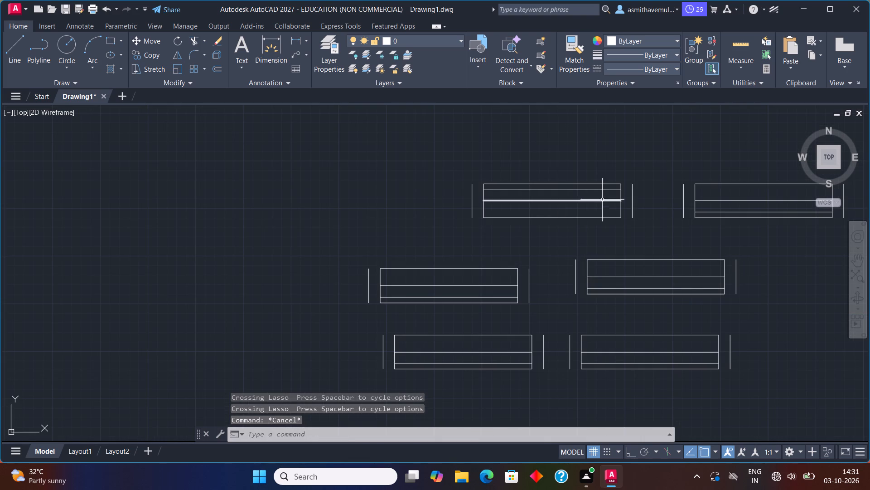
pyautogui.moveTo(667, 199); pyautogui.dragTo(448, 194)
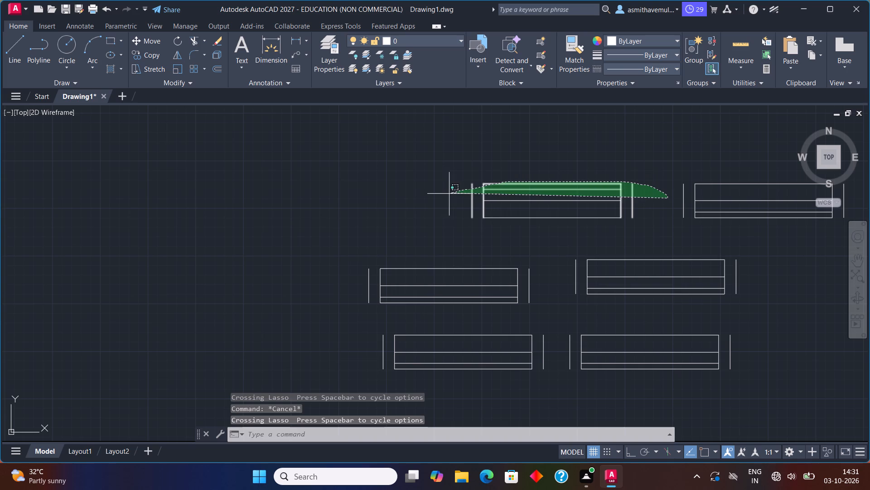
pyautogui.moveTo(448, 194); pyautogui.dragTo(594, 225)
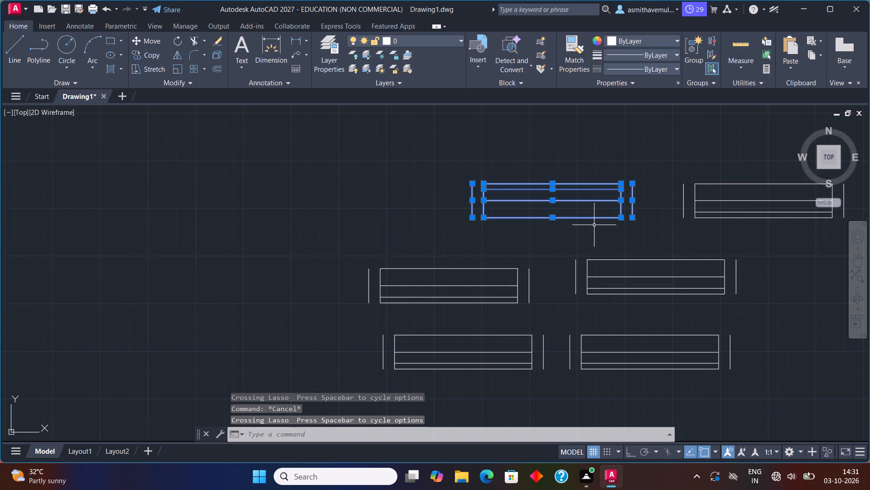
pyautogui.write('COPY')
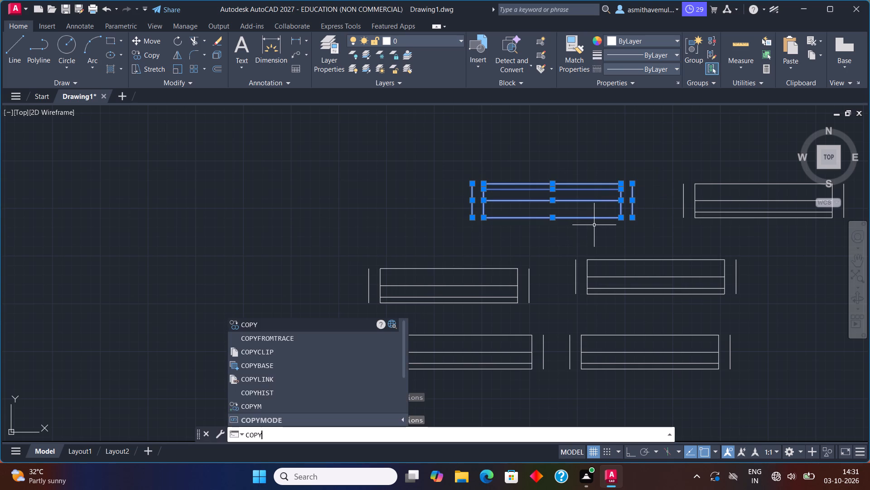
pyautogui.press('Return')
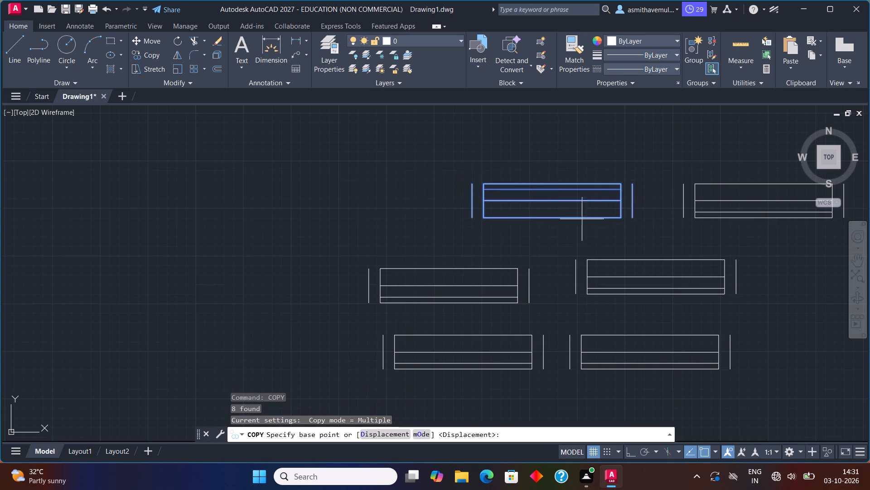
pyautogui.click(470, 184)
pyautogui.scroll(-2, 269, 220)
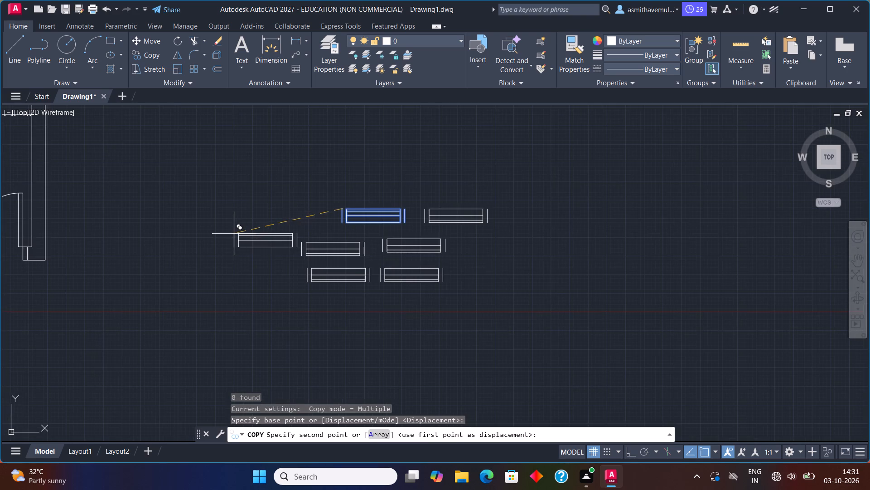
pyautogui.moveTo(234, 235); pyautogui.dragTo(645, 255, button='middle')
pyautogui.moveTo(177, 258); pyautogui.dragTo(618, 263, button='middle')
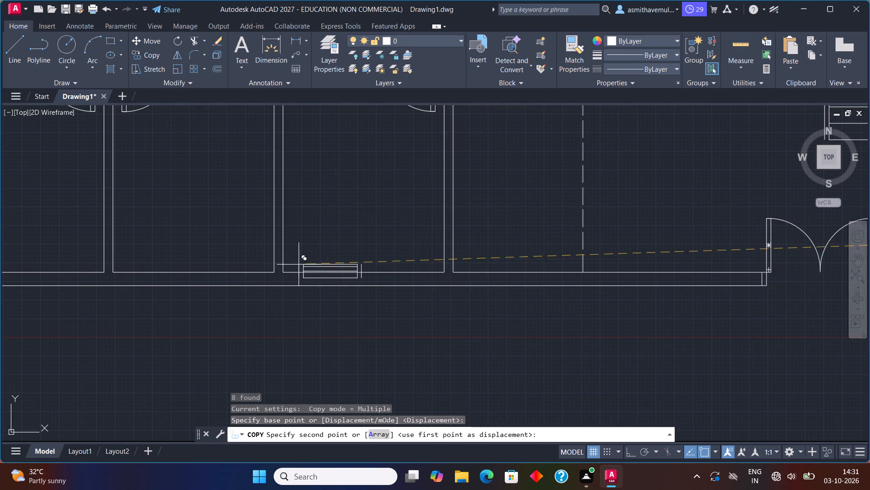
pyautogui.moveTo(180, 265); pyautogui.dragTo(423, 304, button='middle')
pyautogui.scroll(-1, 339, 292)
pyautogui.moveTo(148, 300); pyautogui.dragTo(202, 306, button='middle')
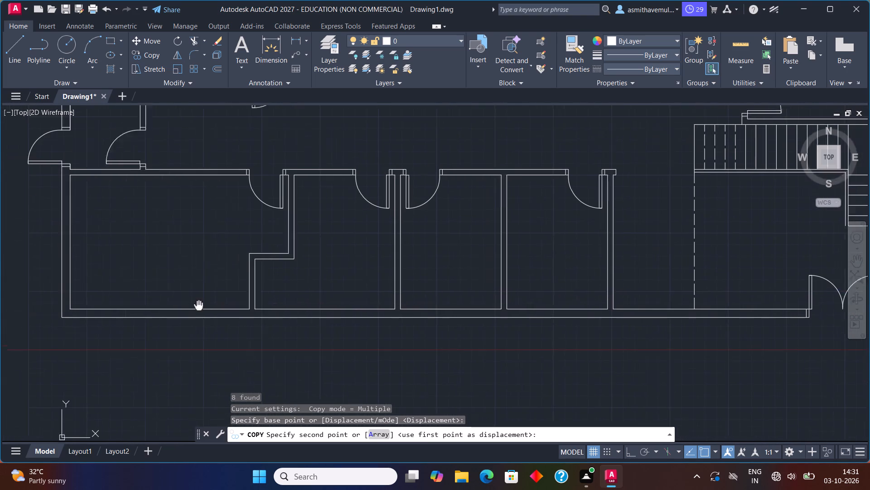
pyautogui.moveTo(202, 306); pyautogui.dragTo(209, 308, button='middle')
pyautogui.scroll(2, 192, 310)
pyautogui.moveTo(174, 305); pyautogui.dragTo(335, 274, button='middle')
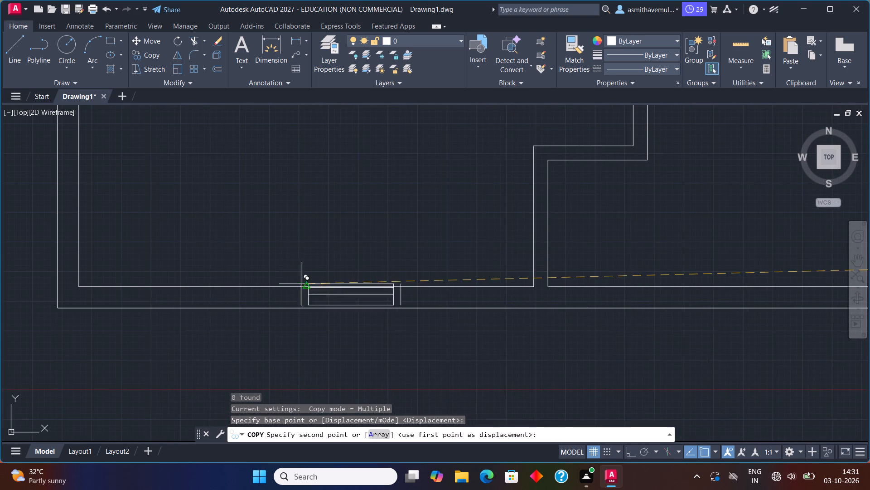
pyautogui.scroll(2, 252, 290)
pyautogui.click(244, 284)
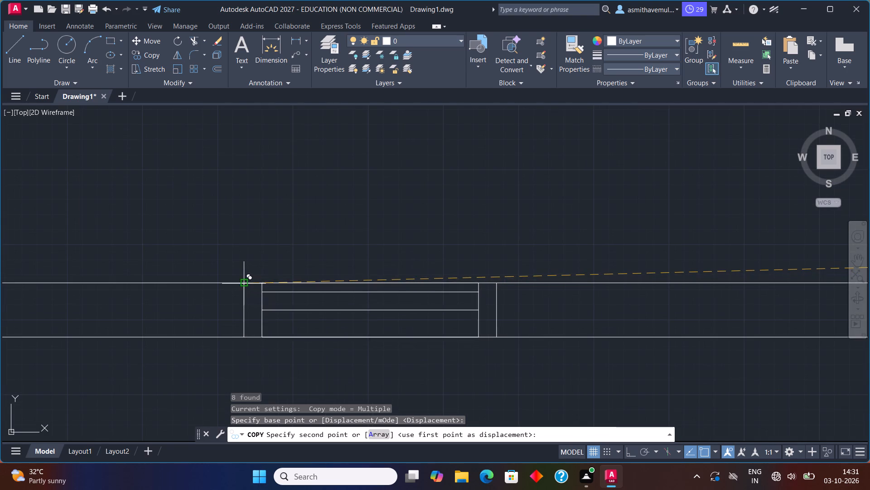
# Place copies of the window in the south wall of the second and third rooms from the west, aligned with the inner wall face.
pyautogui.scroll(-5, 356, 268)
pyautogui.moveTo(527, 275); pyautogui.dragTo(338, 282, button='middle')
pyautogui.scroll(2, 176, 299)
pyautogui.scroll(3, 406, 259)
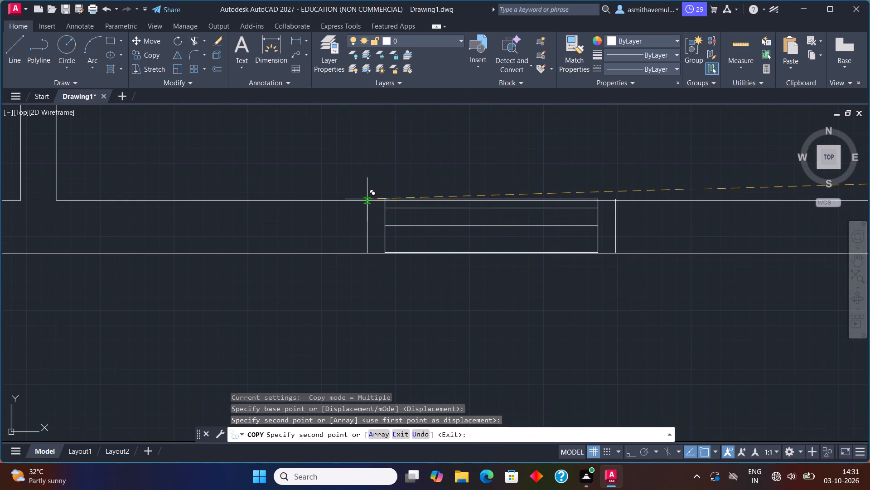
pyautogui.scroll(1, 367, 200)
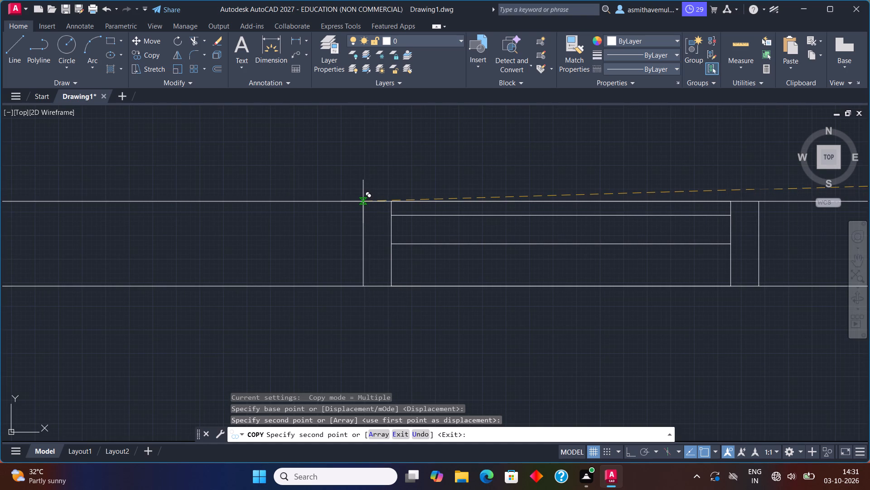
pyautogui.scroll(2, 363, 202)
pyautogui.click(363, 202)
pyautogui.scroll(-3, 376, 201)
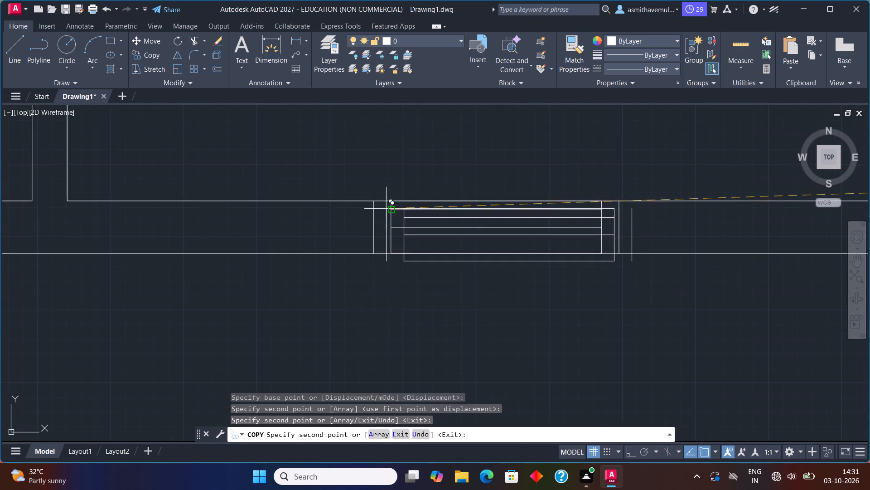
pyautogui.scroll(-1, 420, 224)
pyautogui.moveTo(423, 224); pyautogui.dragTo(159, 224, button='middle')
pyautogui.scroll(-1, 378, 207)
pyautogui.moveTo(498, 237); pyautogui.dragTo(309, 240, button='middle')
pyautogui.scroll(2, 323, 219)
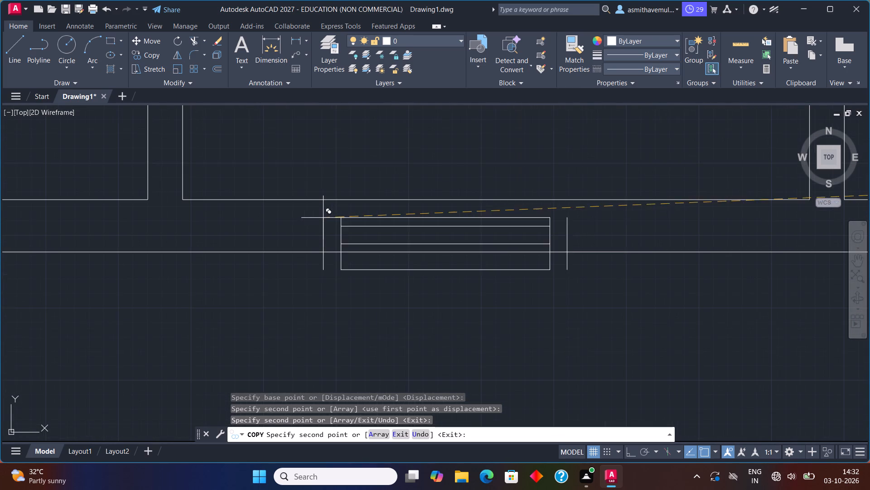
pyautogui.click(338, 199)
# Place two more window copies in the south wall, in the fourth room and between the dashed line and the double door.
pyautogui.scroll(-2, 440, 223)
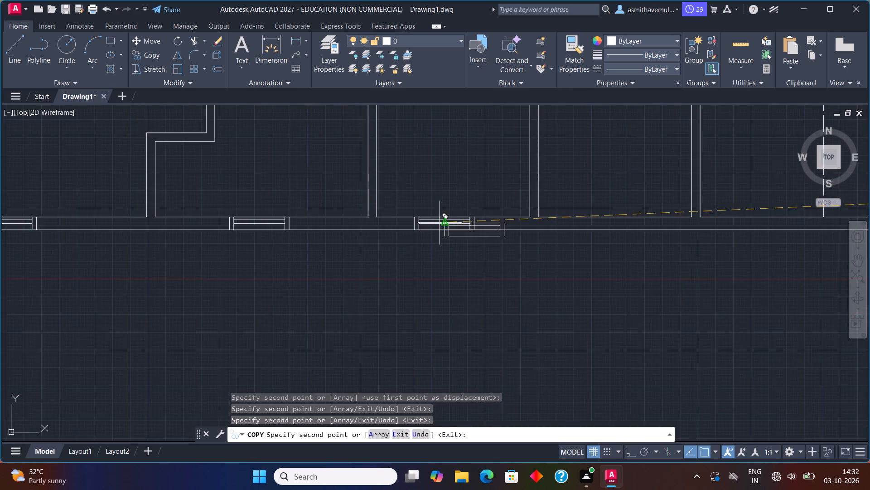
pyautogui.scroll(-2, 440, 223)
pyautogui.moveTo(529, 239); pyautogui.dragTo(356, 263, button='middle')
pyautogui.scroll(2, 385, 245)
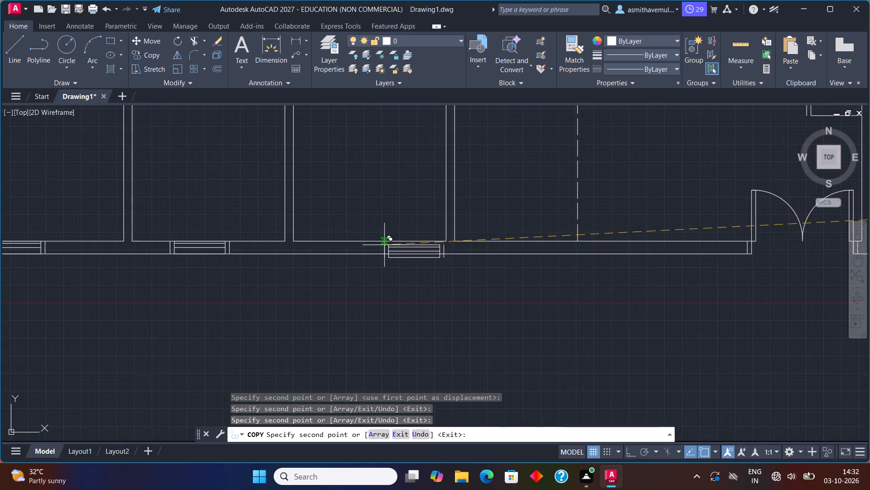
pyautogui.scroll(2, 384, 245)
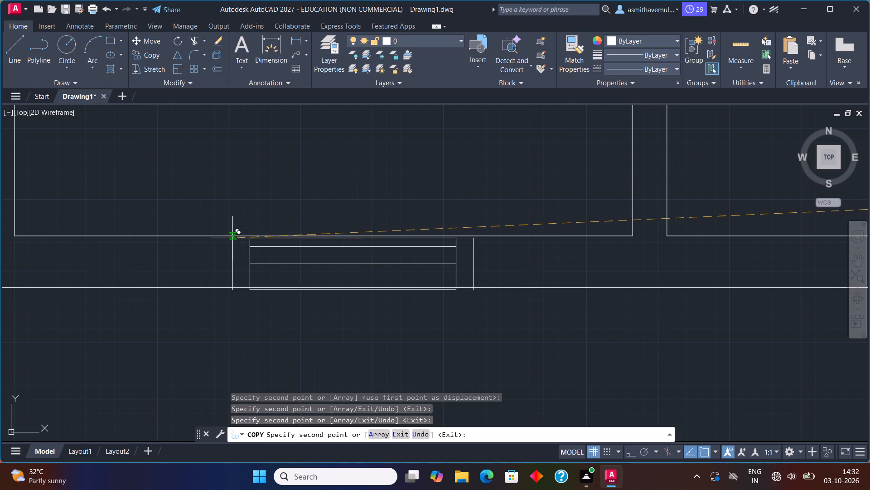
pyautogui.click(229, 236)
pyautogui.scroll(-5, 402, 236)
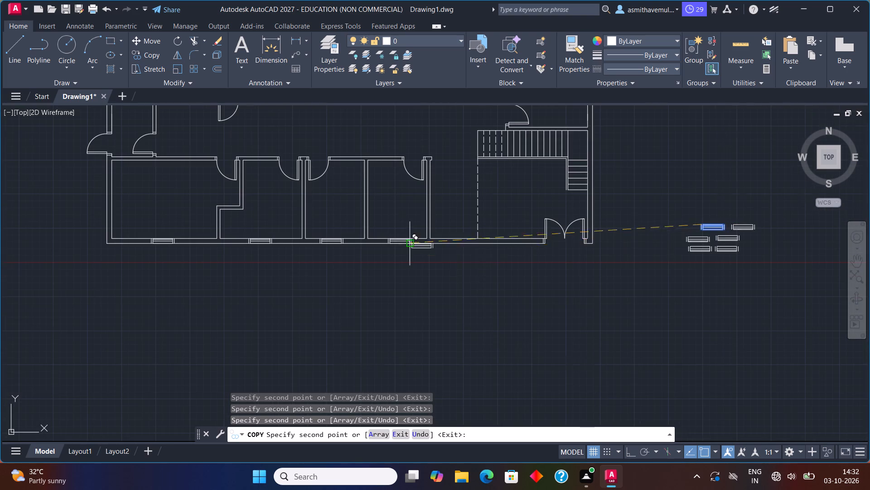
pyautogui.moveTo(482, 262); pyautogui.dragTo(393, 261, button='middle')
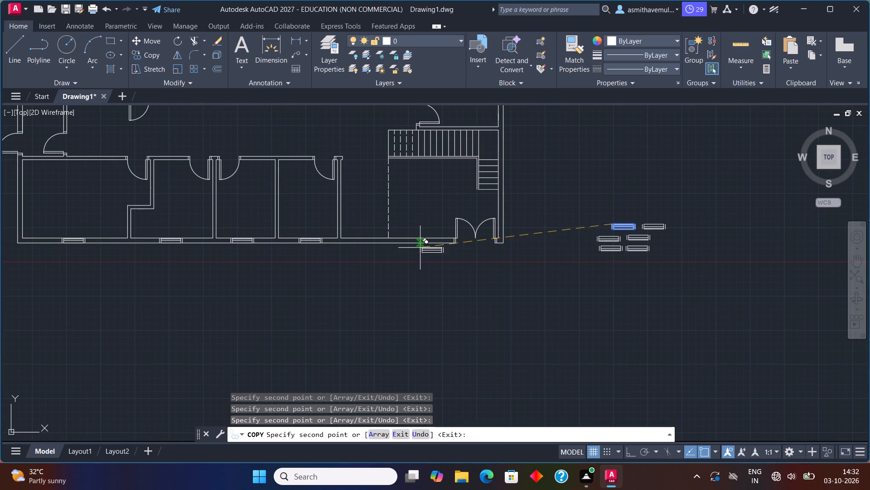
pyautogui.scroll(5, 420, 248)
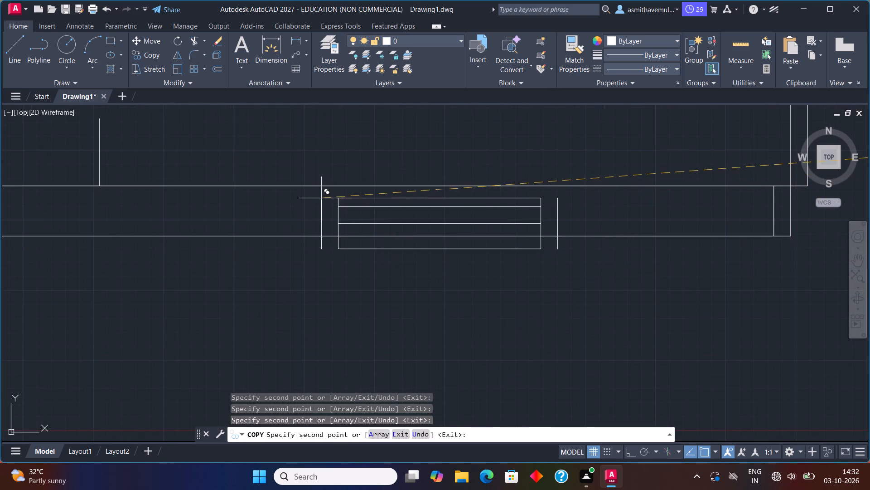
pyautogui.click(310, 186)
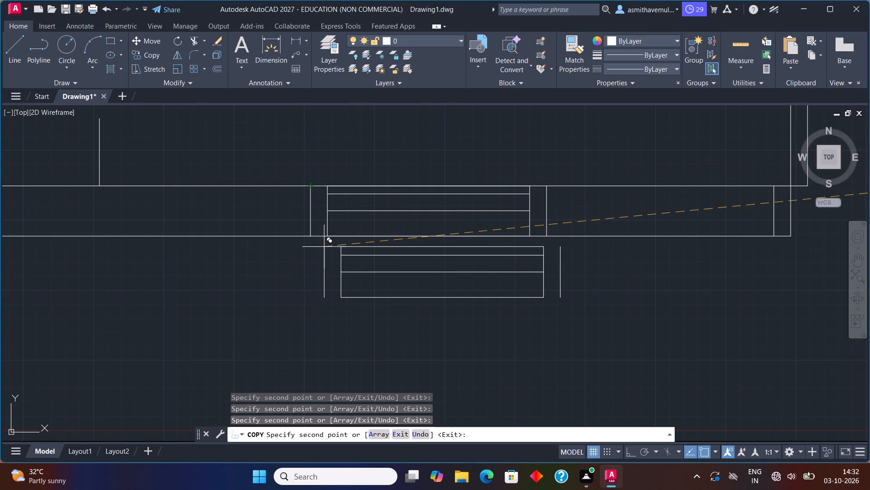
pyautogui.press('Escape')
# Delete the south and north edge lines of the westernmost south-wall window where they overlap the wall faces.
pyautogui.scroll(-4, 325, 251)
pyautogui.moveTo(299, 286); pyautogui.dragTo(325, 285, button='middle')
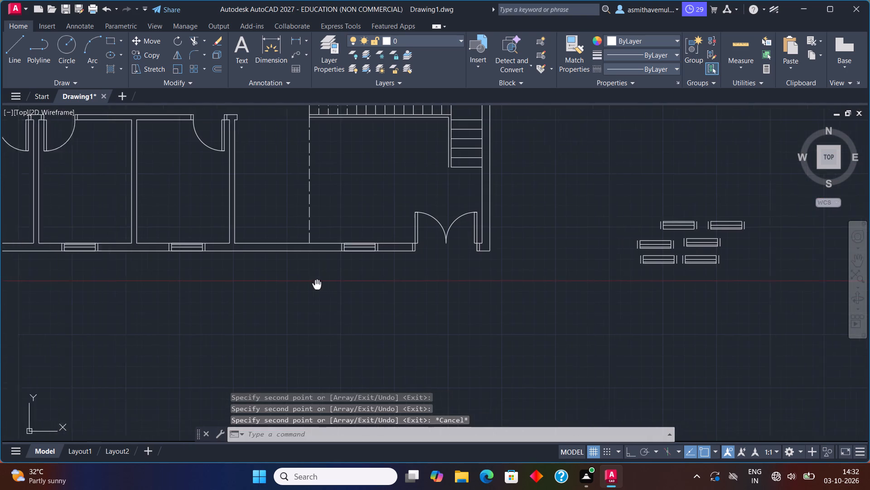
pyautogui.moveTo(325, 285); pyautogui.dragTo(607, 293, button='middle')
pyautogui.moveTo(323, 294); pyautogui.dragTo(481, 302, button='middle')
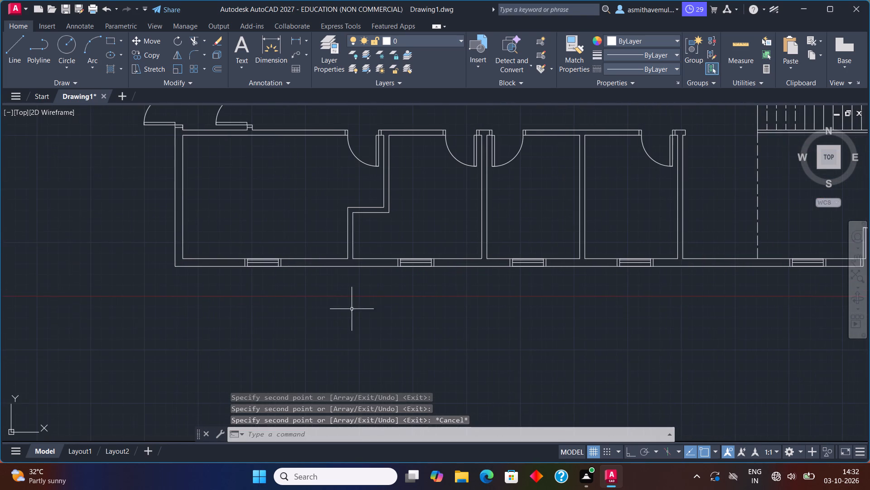
pyautogui.scroll(2, 273, 277)
pyautogui.moveTo(273, 276); pyautogui.dragTo(329, 290, button='middle')
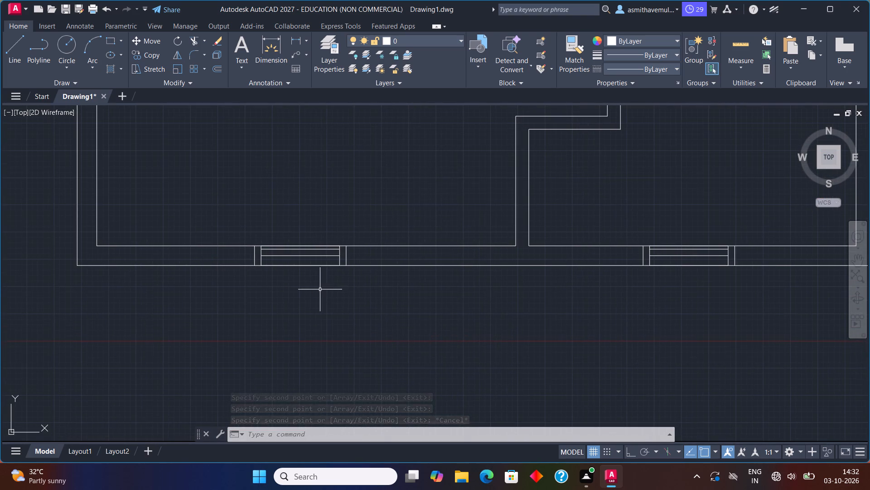
pyautogui.scroll(2, 288, 280)
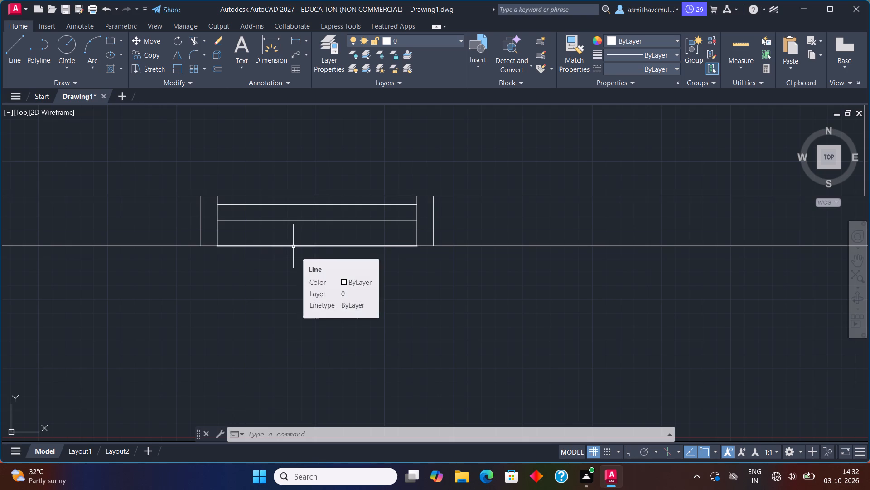
pyautogui.click(293, 245)
pyautogui.click(303, 250)
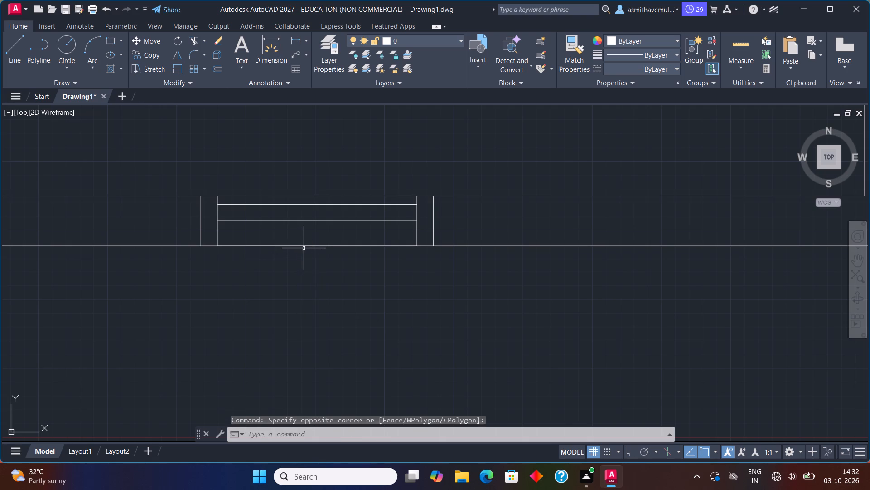
pyautogui.click(304, 245)
pyautogui.click(307, 252)
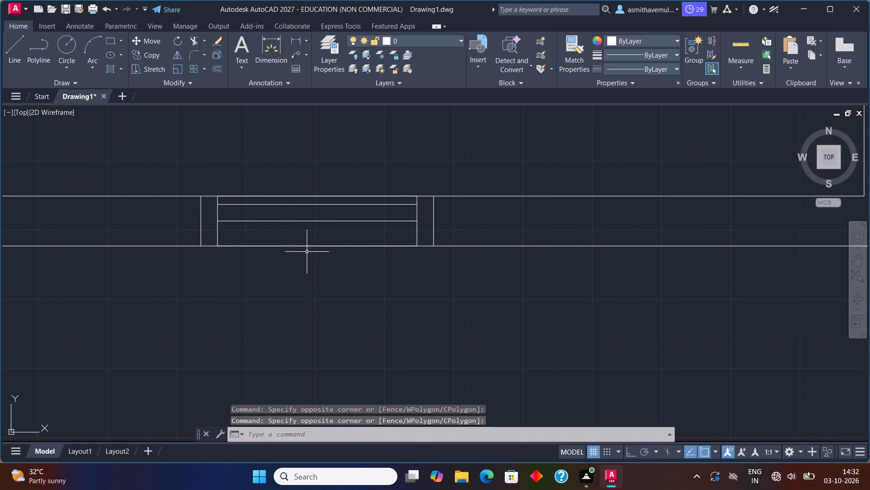
pyautogui.click(314, 248)
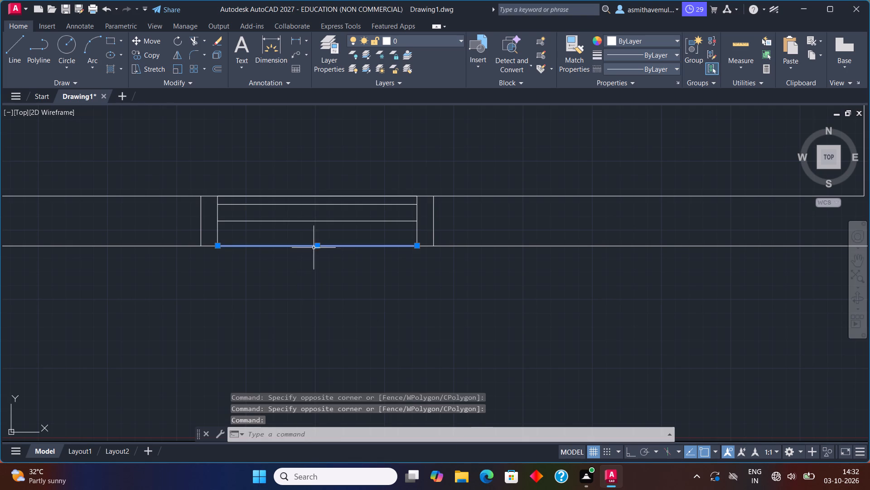
pyautogui.press('Delete')
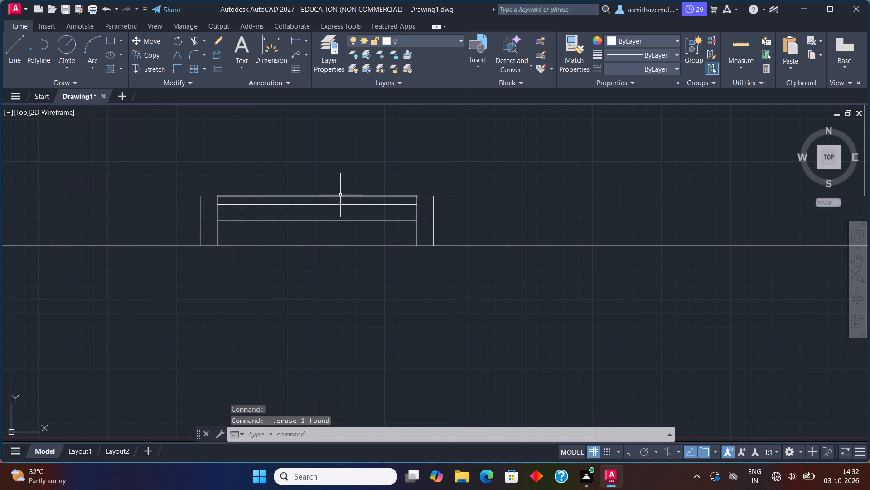
pyautogui.click(341, 196)
pyautogui.press('Delete')
# Delete the overlapping south and north edge lines of the window in the second room from the west.
pyautogui.scroll(-1, 393, 213)
pyautogui.moveTo(454, 257); pyautogui.dragTo(138, 323, button='middle')
pyautogui.moveTo(535, 286); pyautogui.dragTo(263, 302, button='middle')
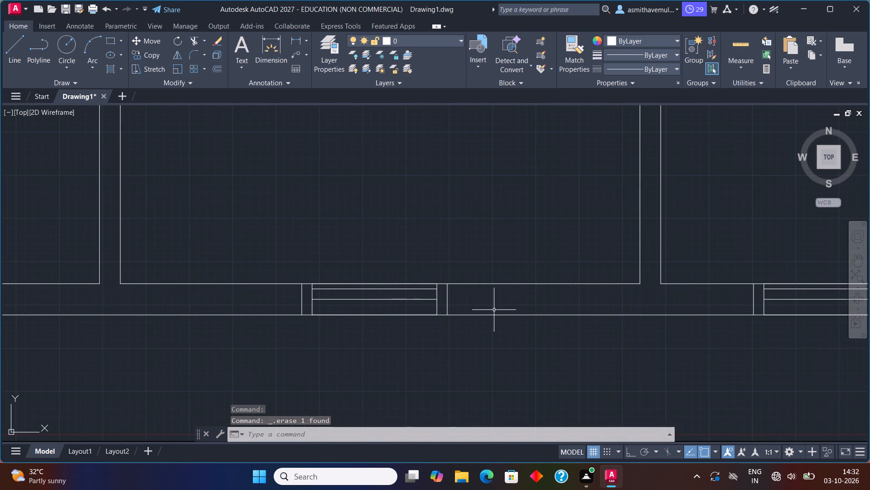
pyautogui.scroll(1, 487, 310)
pyautogui.click(370, 319)
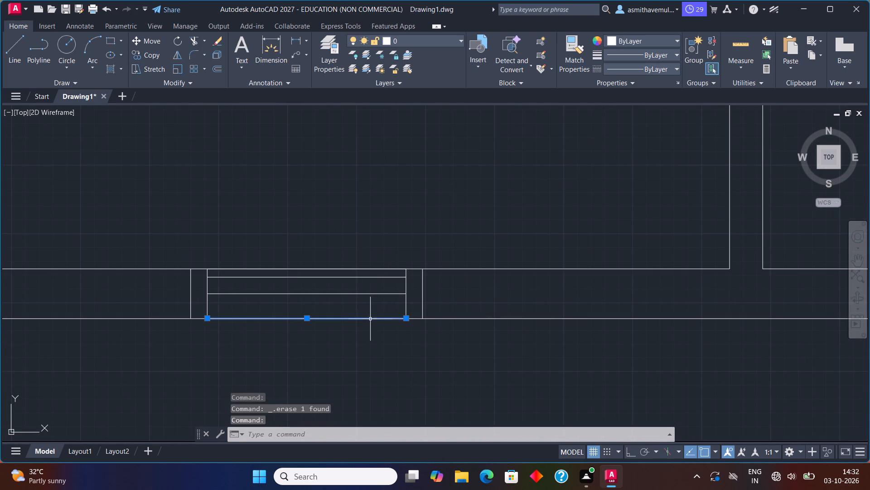
pyautogui.press('Delete')
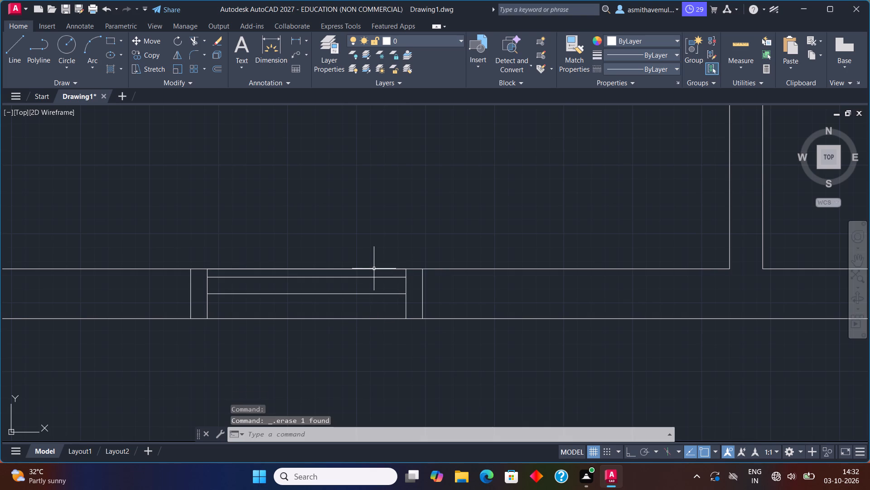
pyautogui.click(374, 268)
pyautogui.press('Delete')
# Delete the overlapping south and north edge lines of the window in the third room from the west.
pyautogui.scroll(-2, 435, 260)
pyautogui.moveTo(636, 308); pyautogui.dragTo(367, 339, button='middle')
pyautogui.scroll(1, 380, 331)
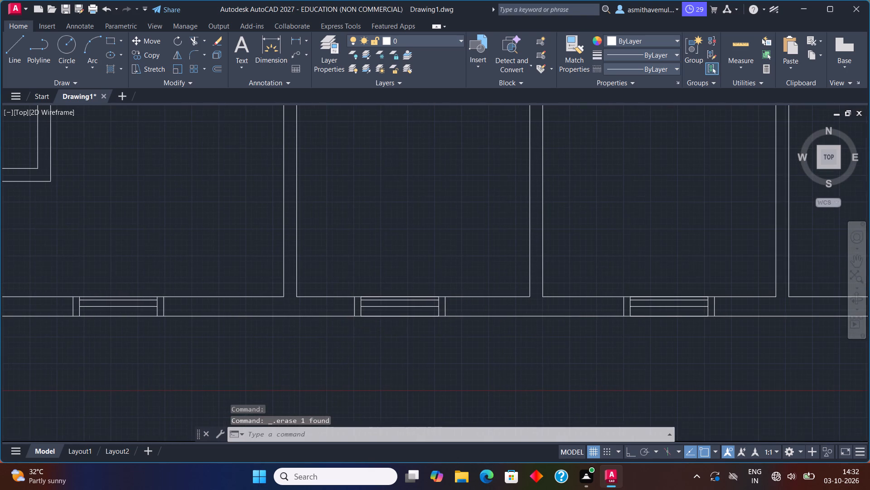
pyautogui.click(404, 308)
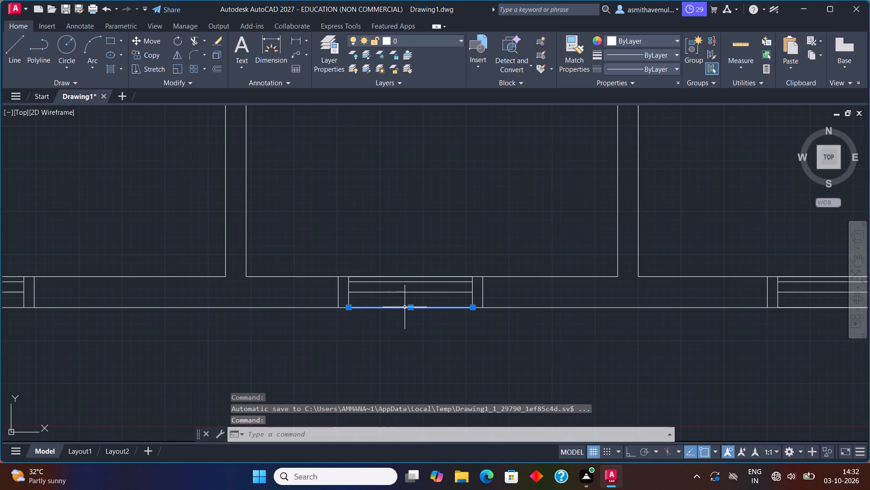
pyautogui.press('Delete')
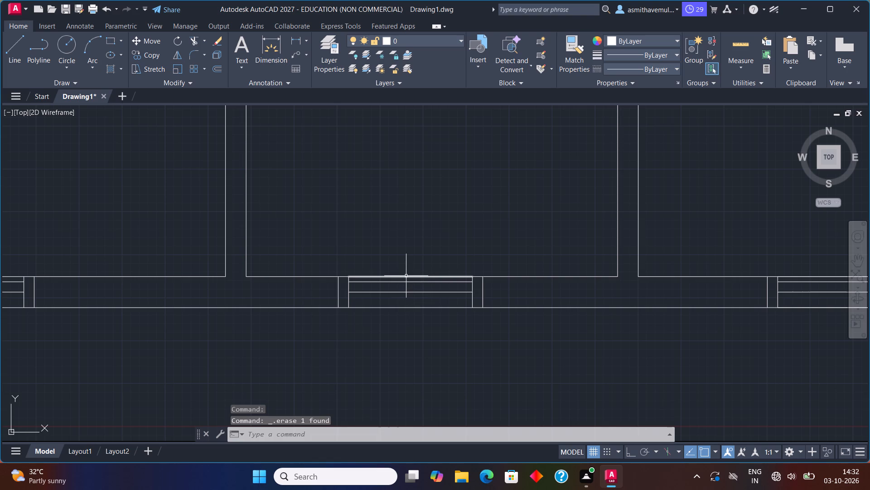
pyautogui.click(406, 278)
pyautogui.press('Delete')
pyautogui.scroll(-1, 467, 291)
pyautogui.moveTo(572, 304); pyautogui.dragTo(224, 355, button='middle')
pyautogui.moveTo(326, 347); pyautogui.dragTo(329, 333, button='middle')
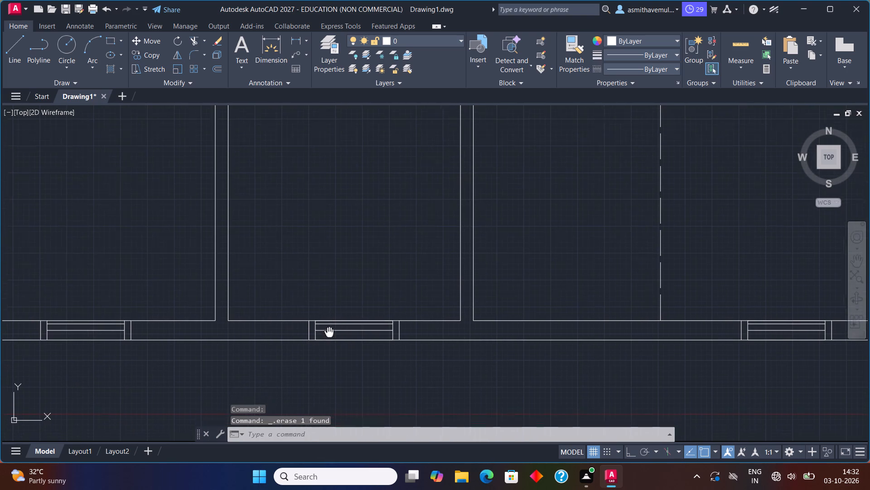
pyautogui.moveTo(329, 333); pyautogui.dragTo(331, 323, button='middle')
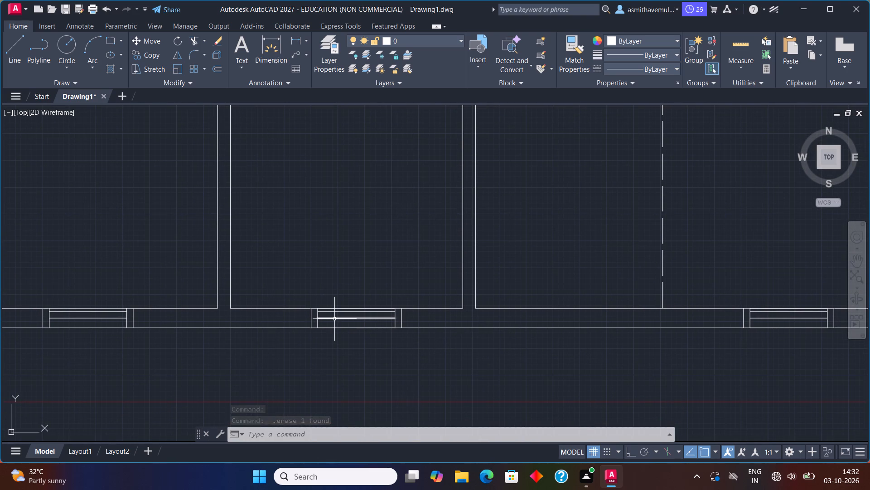
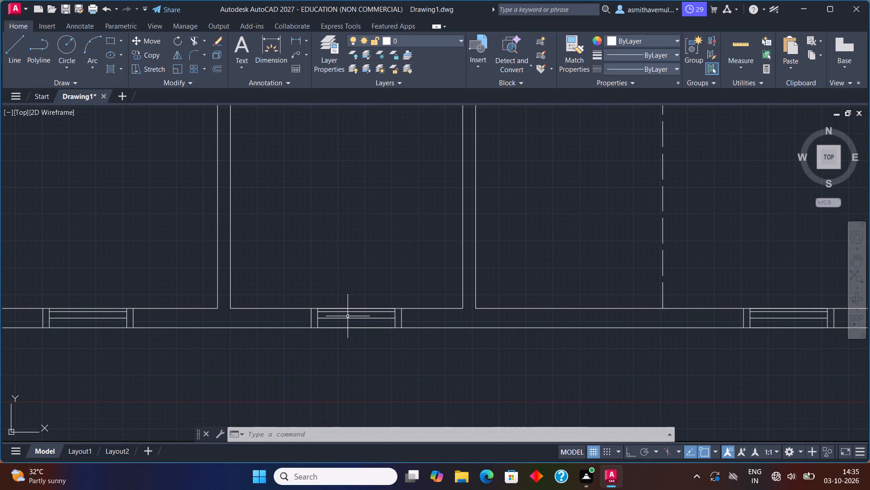
# Delete the overlapping north and south edge lines of the south-wall window in the fourth room from the west.
pyautogui.scroll(1, 348, 308)
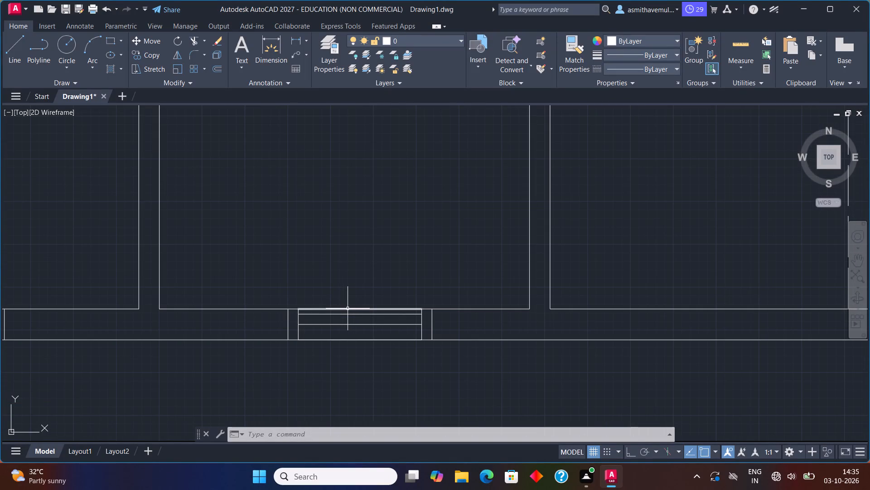
pyautogui.click(348, 309)
pyautogui.press('Delete')
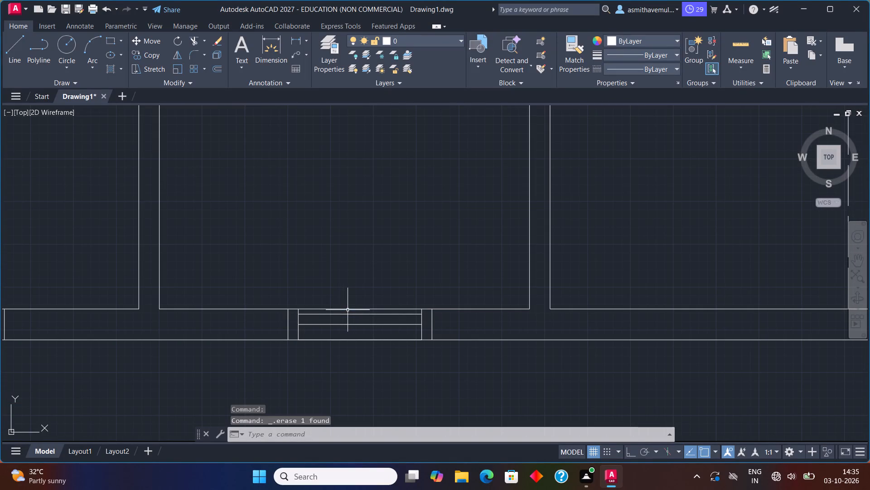
pyautogui.click(358, 340)
pyautogui.press('Delete')
pyautogui.scroll(-2, 417, 309)
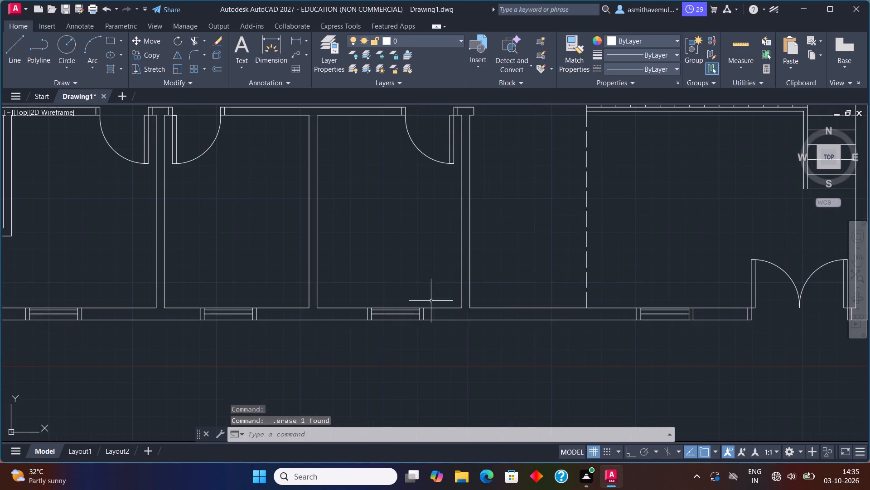
# Delete the overlapping south and north edge lines of the south-wall window between the dashed line and the double door.
pyautogui.moveTo(686, 328); pyautogui.dragTo(575, 299, button='middle')
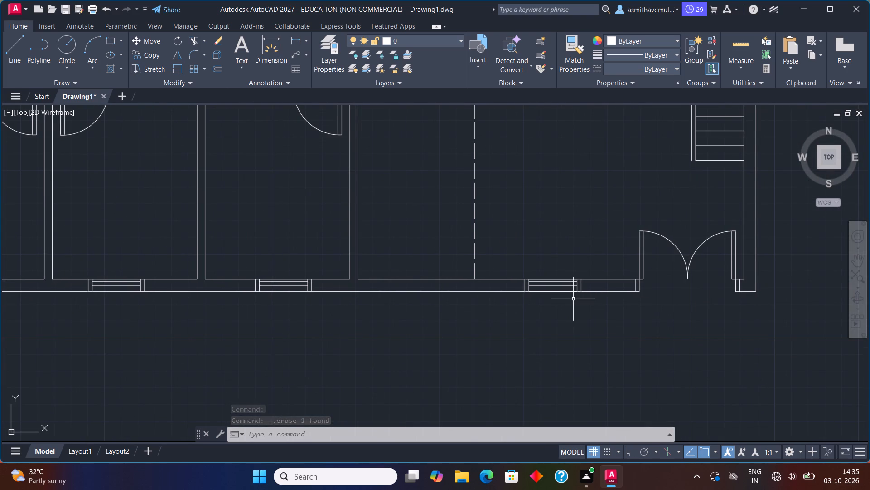
pyautogui.scroll(1, 561, 277)
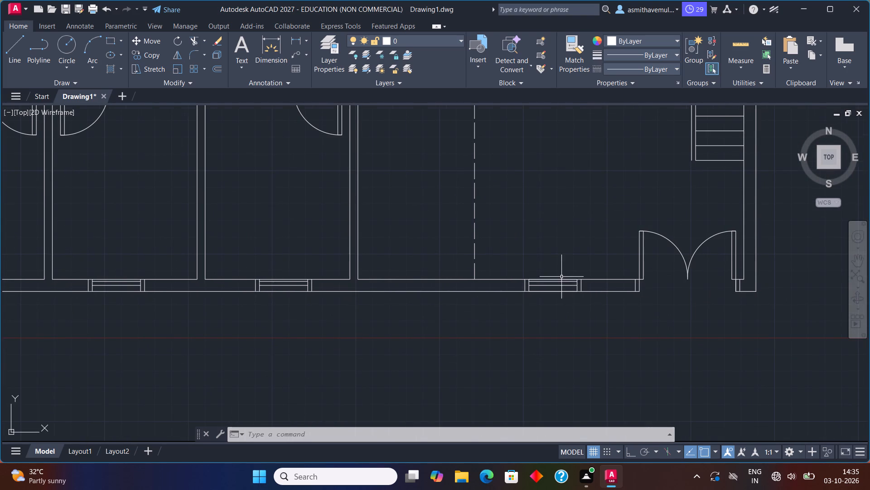
pyautogui.click(557, 304)
pyautogui.click(557, 300)
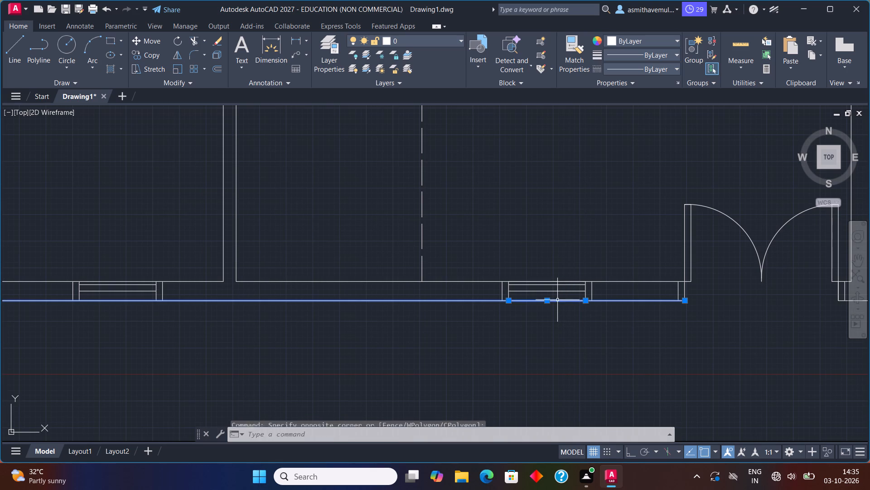
pyautogui.press('Escape')
pyautogui.scroll(1, 556, 318)
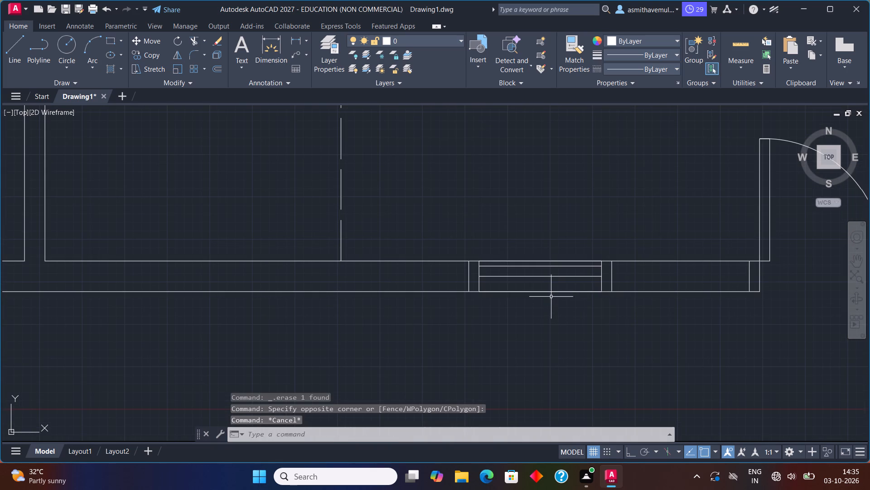
pyautogui.click(549, 292)
pyautogui.press('Delete')
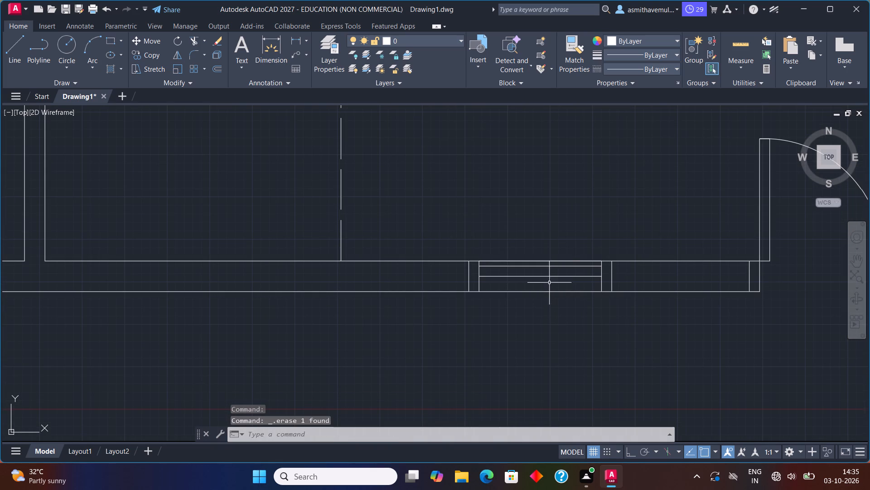
pyautogui.click(549, 260)
pyautogui.press('Delete')
pyautogui.scroll(-2, 551, 264)
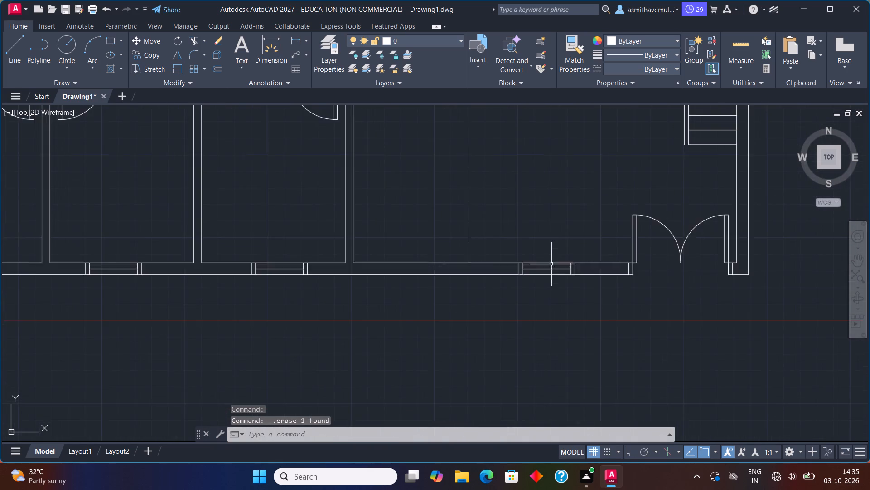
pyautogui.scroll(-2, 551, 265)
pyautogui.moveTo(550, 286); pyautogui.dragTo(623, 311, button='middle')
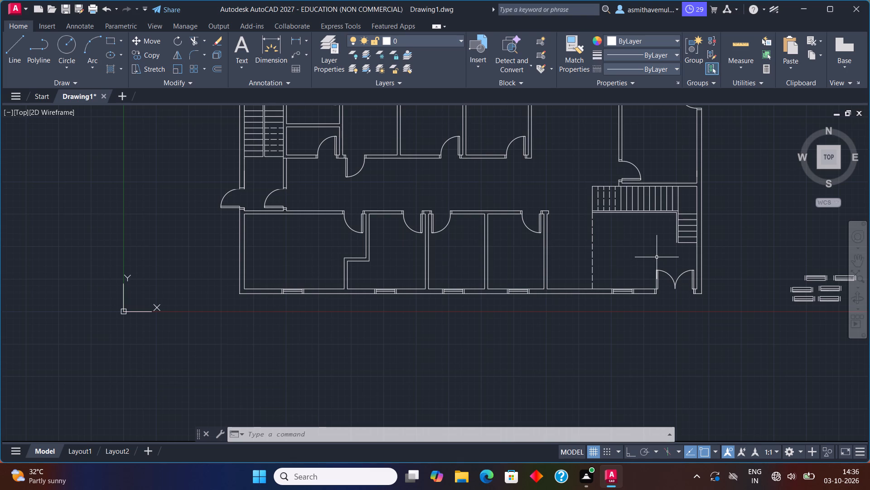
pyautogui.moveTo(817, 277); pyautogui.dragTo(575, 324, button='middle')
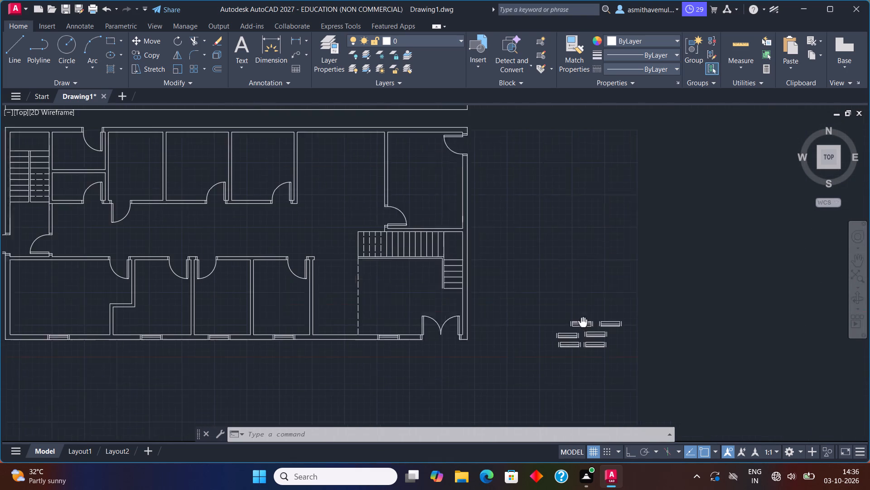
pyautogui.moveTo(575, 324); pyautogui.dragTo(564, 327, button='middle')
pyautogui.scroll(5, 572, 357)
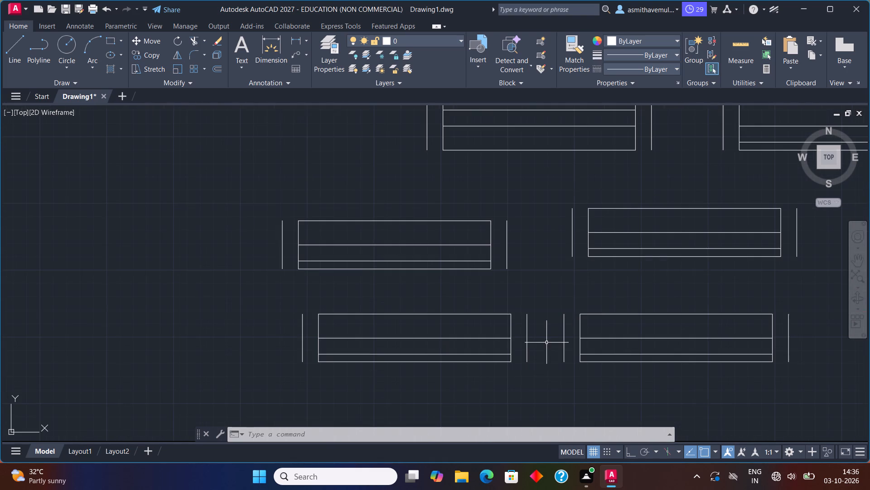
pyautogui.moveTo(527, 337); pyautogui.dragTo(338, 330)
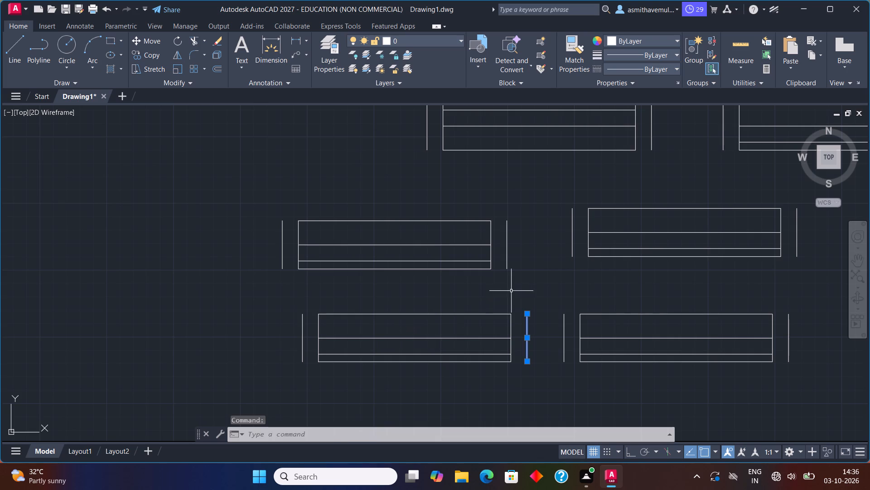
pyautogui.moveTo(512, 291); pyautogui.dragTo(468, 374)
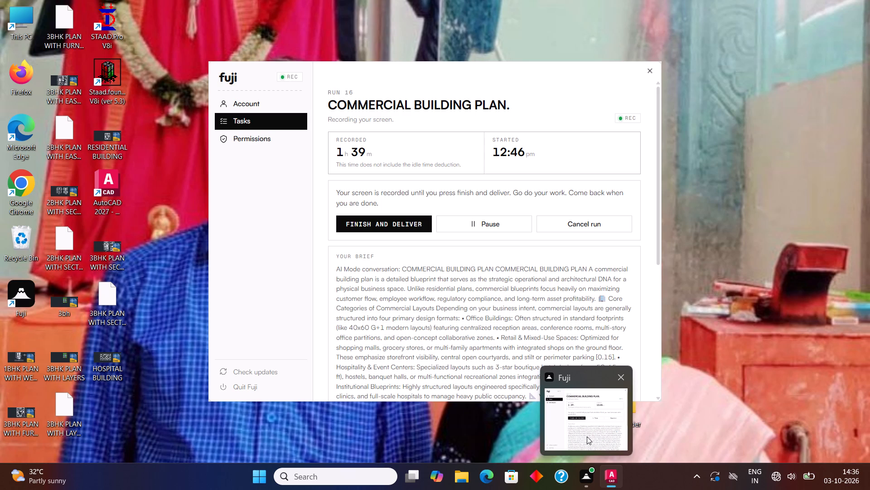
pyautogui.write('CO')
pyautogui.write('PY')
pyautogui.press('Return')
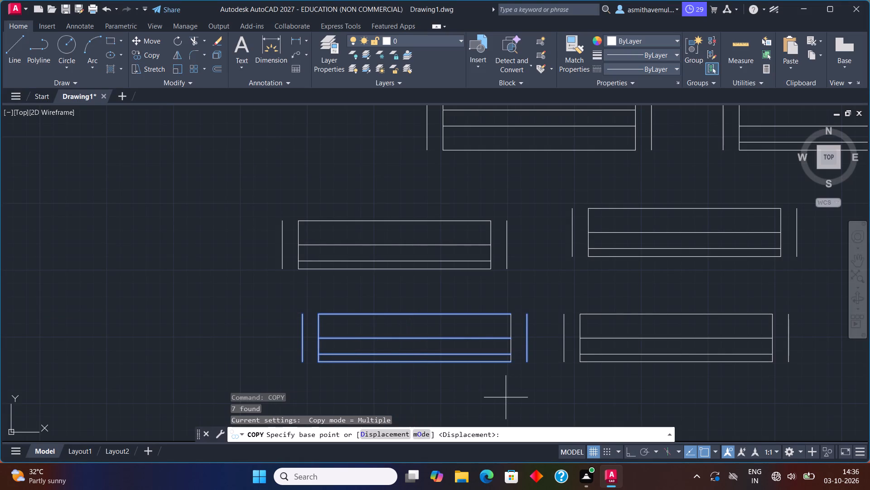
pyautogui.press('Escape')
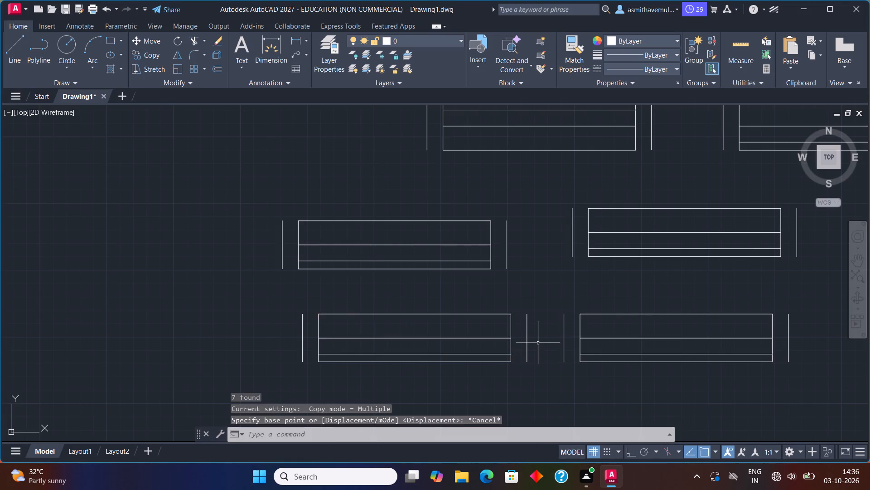
# Copy a spare window symbol by its southeast corner into the north wall of the room just east of the small northwest door room.
pyautogui.moveTo(538, 339); pyautogui.dragTo(301, 358)
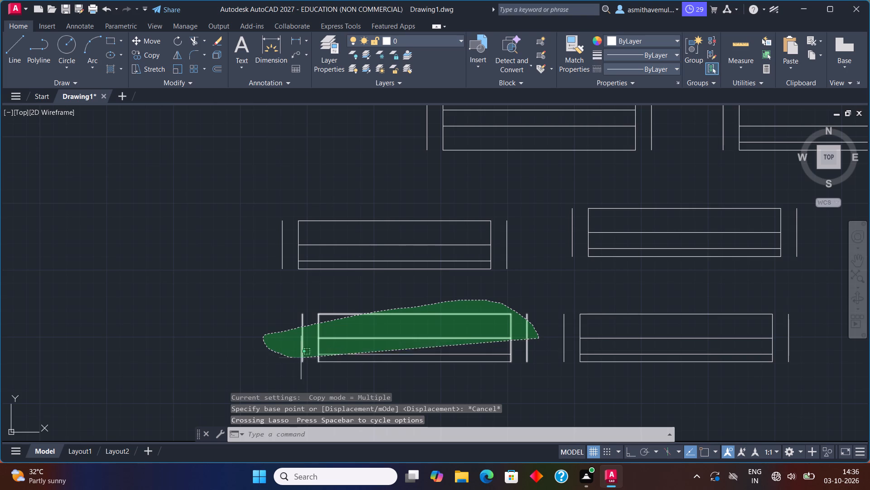
pyautogui.moveTo(301, 358); pyautogui.dragTo(512, 371)
pyautogui.write('CO')
pyautogui.write('PY')
pyautogui.press('Return')
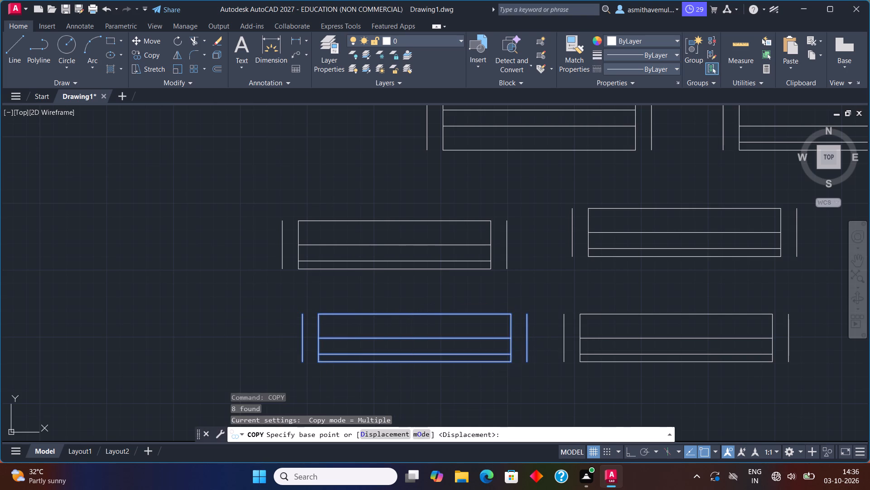
pyautogui.click(525, 366)
pyautogui.scroll(-2, 404, 290)
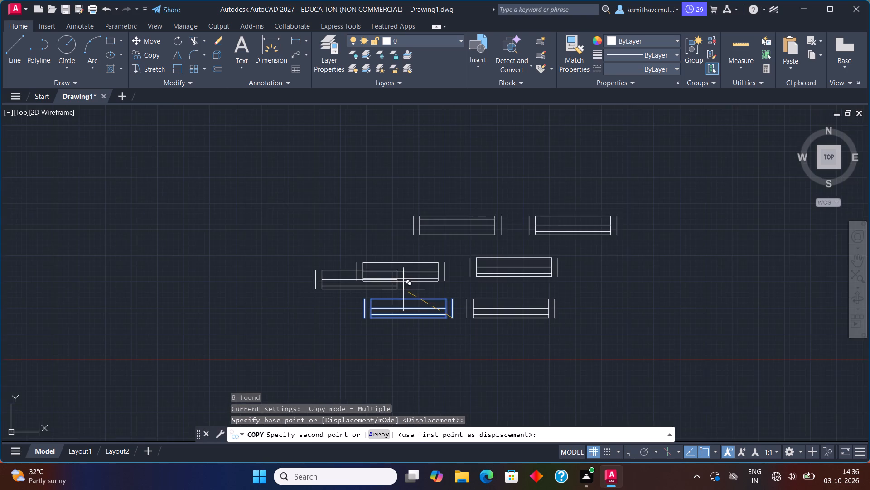
pyautogui.moveTo(405, 291); pyautogui.dragTo(869, 366, button='middle')
pyautogui.scroll(-2, 683, 324)
pyautogui.moveTo(545, 286); pyautogui.dragTo(740, 409, button='middle')
pyautogui.scroll(-1, 469, 243)
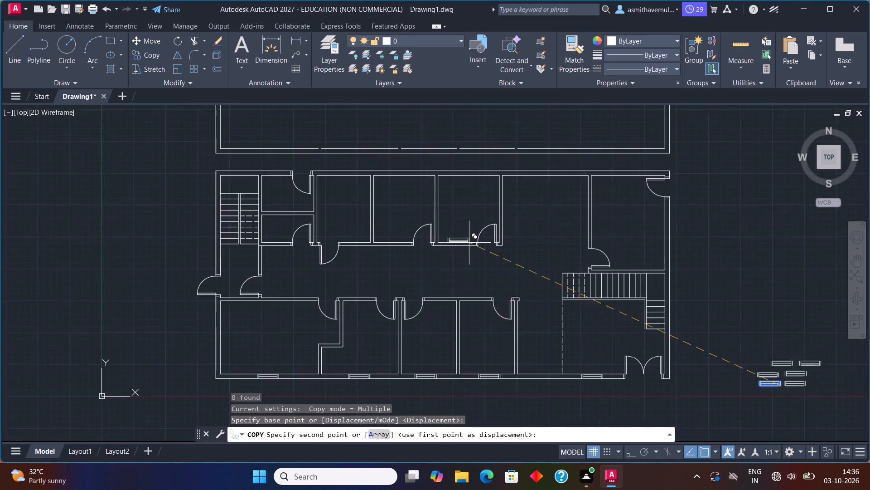
pyautogui.scroll(-1, 467, 243)
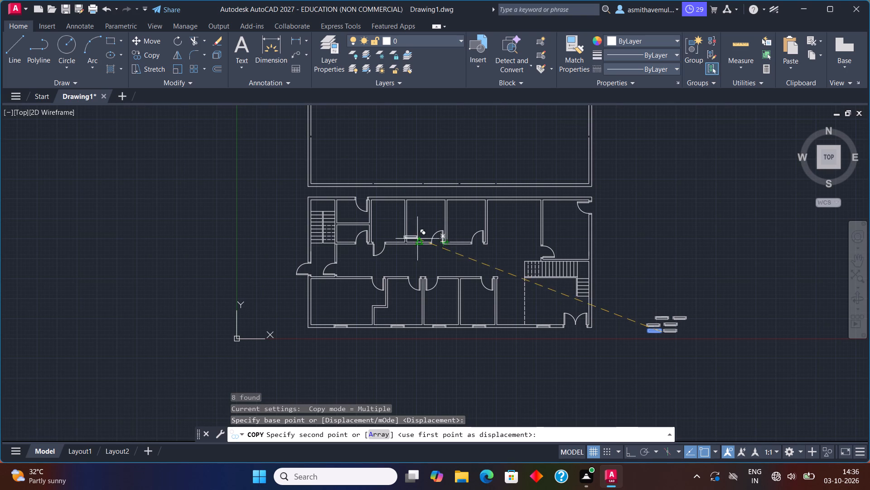
pyautogui.scroll(4, 386, 204)
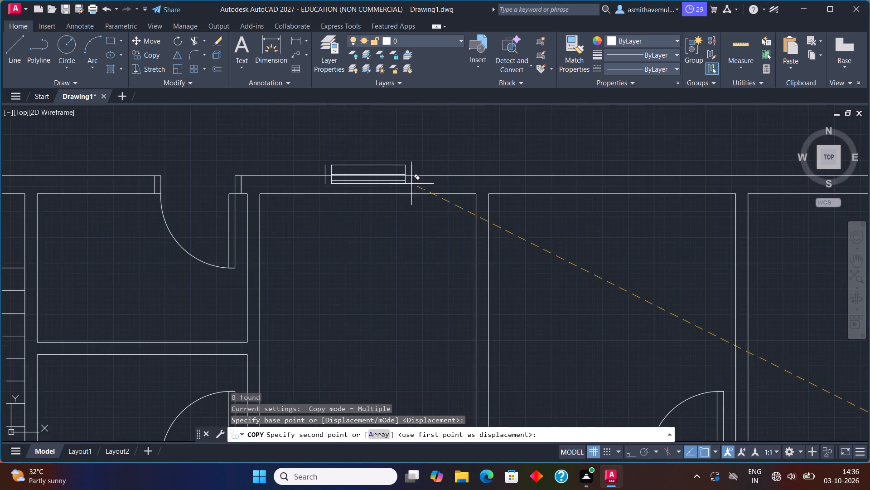
pyautogui.scroll(1, 415, 184)
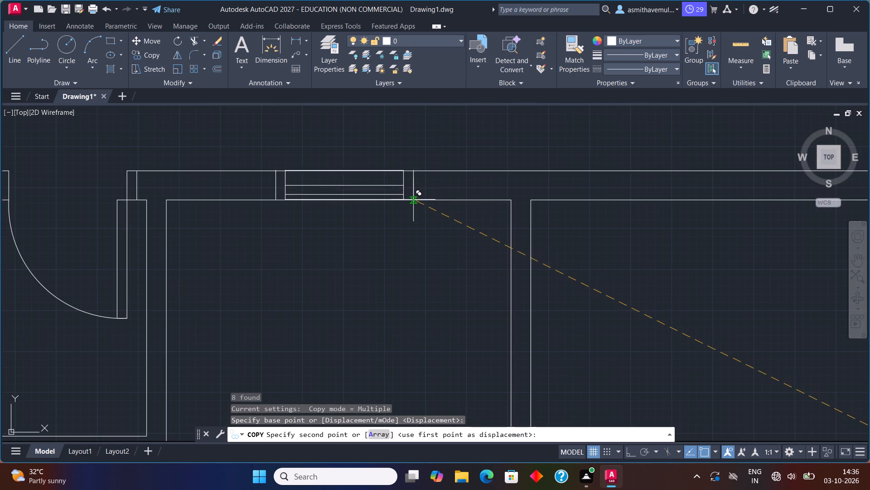
pyautogui.click(413, 201)
# Place two more window copies in the north wall, one in each of the next two rooms to the east.
pyautogui.scroll(-1, 672, 198)
pyautogui.moveTo(673, 203); pyautogui.dragTo(667, 204, button='middle')
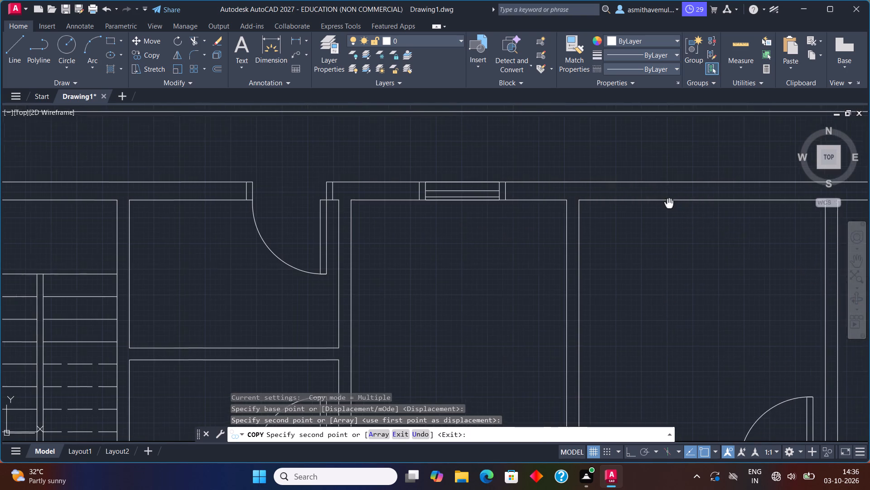
pyautogui.moveTo(667, 204); pyautogui.dragTo(495, 239, button='middle')
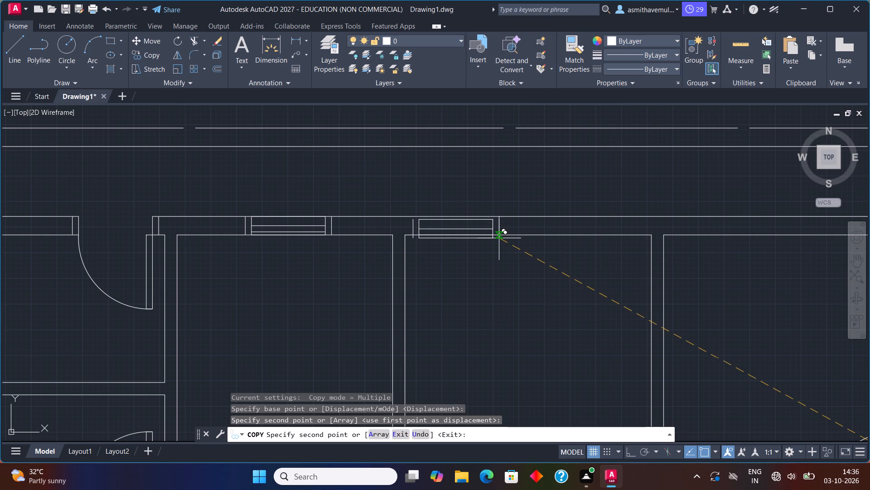
pyautogui.scroll(3, 534, 237)
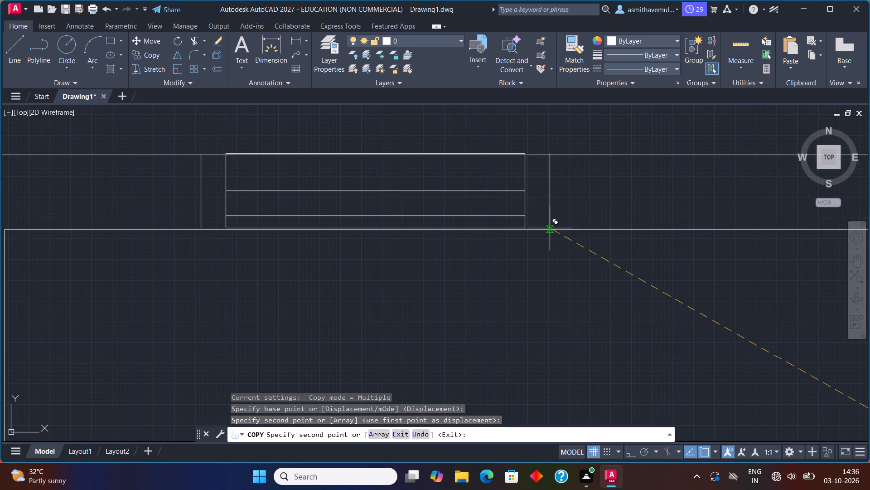
pyautogui.click(551, 230)
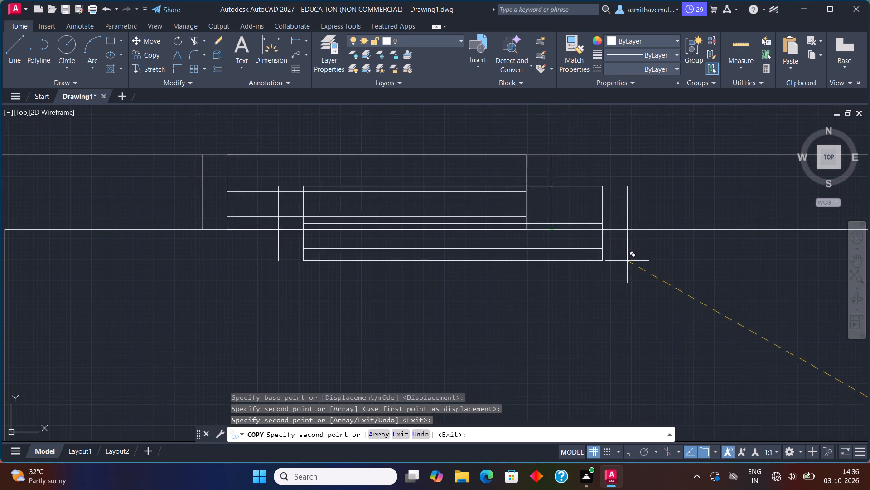
pyautogui.scroll(-3, 627, 261)
pyautogui.moveTo(642, 282); pyautogui.dragTo(412, 250, button='middle')
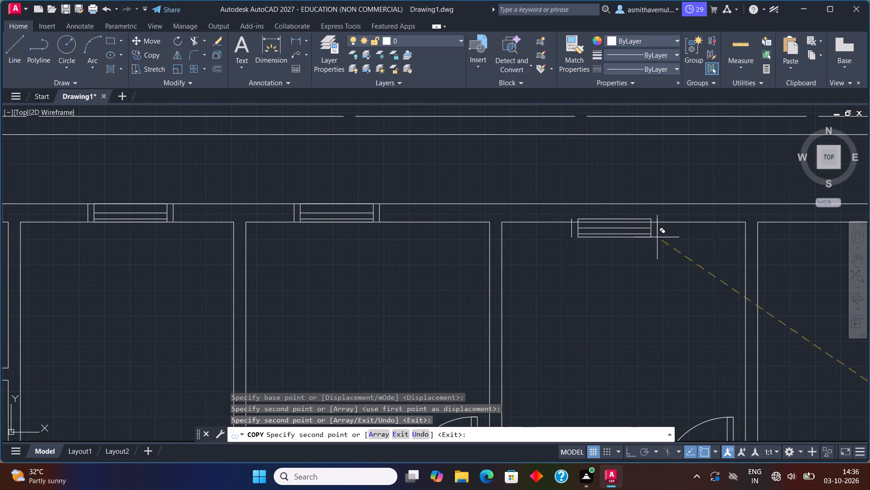
pyautogui.scroll(-1, 737, 242)
pyautogui.moveTo(716, 245); pyautogui.dragTo(601, 244, button='middle')
pyautogui.scroll(2, 601, 243)
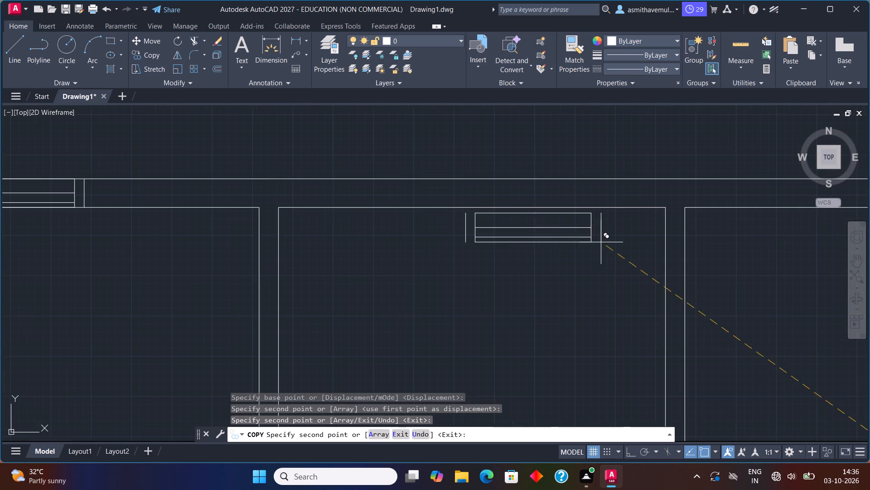
pyautogui.scroll(2, 597, 220)
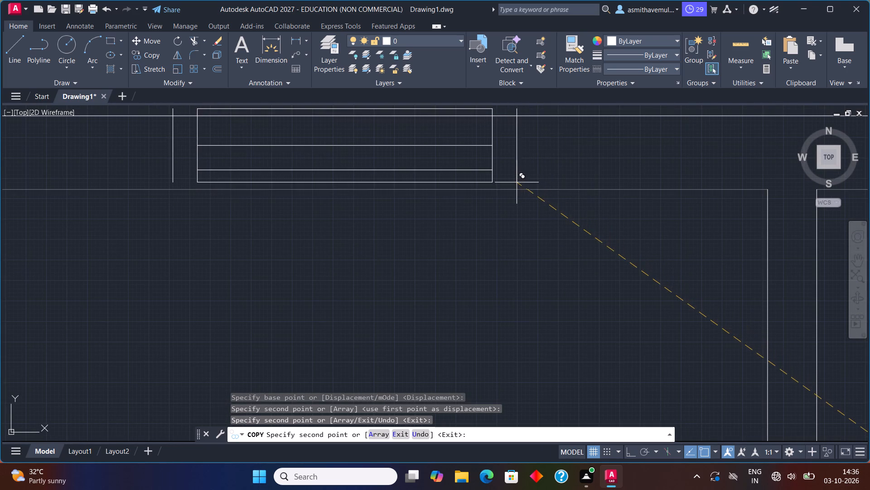
pyautogui.click(514, 189)
# Place two more window copies in the north wall of the wide space between the third windowed room and the northeast room.
pyautogui.scroll(-3, 605, 211)
pyautogui.scroll(-1, 643, 243)
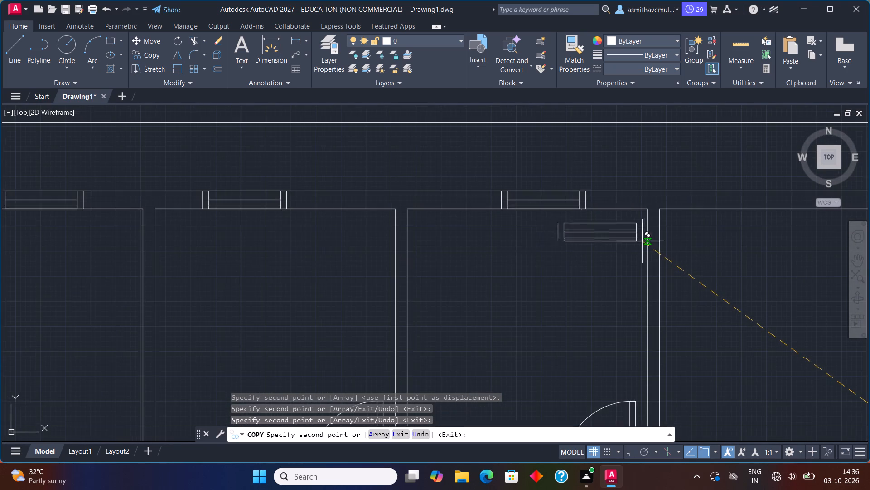
pyautogui.moveTo(657, 249); pyautogui.dragTo(570, 225, button='middle')
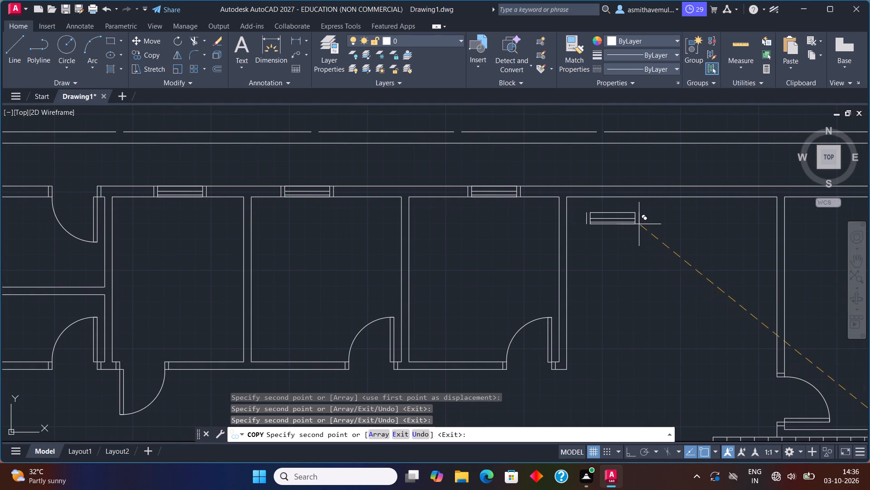
pyautogui.moveTo(661, 219); pyautogui.dragTo(598, 232, button='middle')
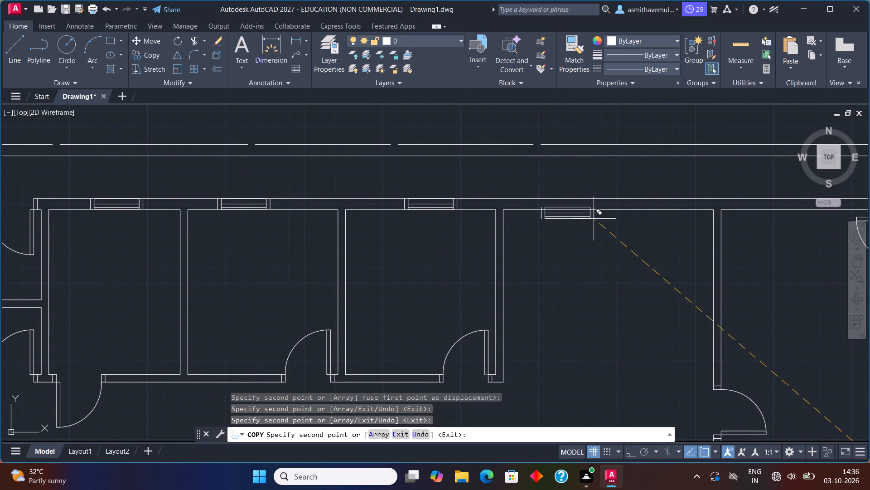
pyautogui.scroll(2, 592, 216)
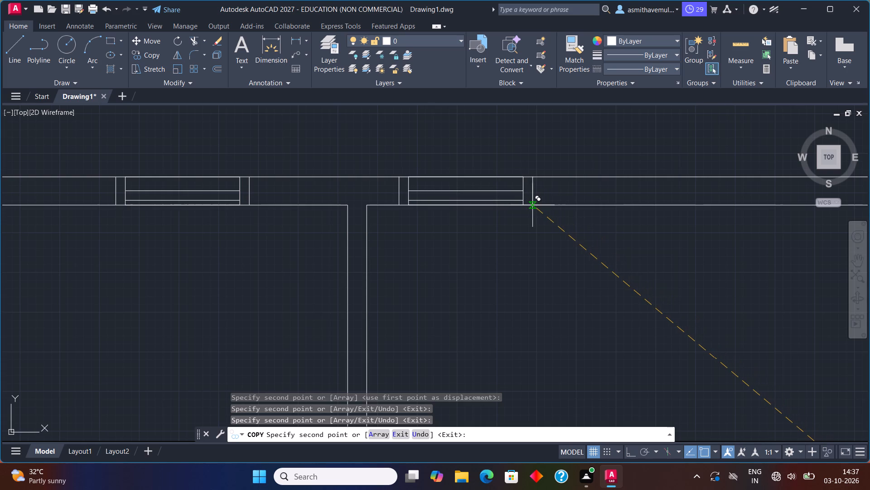
pyautogui.click(532, 206)
pyautogui.scroll(-1, 691, 201)
pyautogui.moveTo(686, 216); pyautogui.dragTo(557, 248, button='middle')
pyautogui.scroll(2, 644, 230)
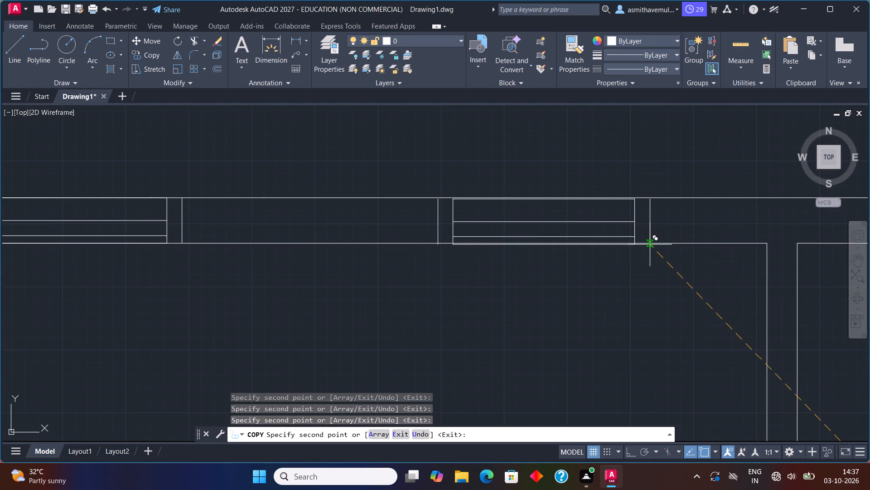
pyautogui.click(650, 244)
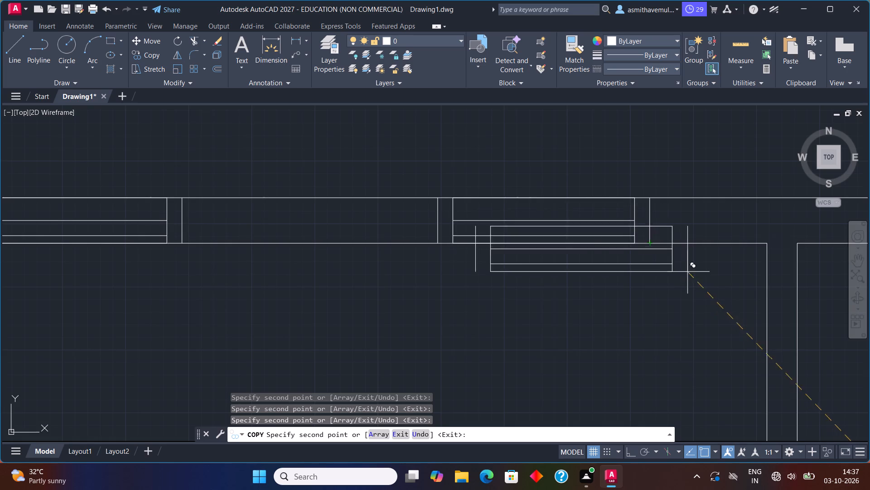
# Place a last window copy in the north wall of the northeast room, west of its corner door, and end the copying.
pyautogui.scroll(-2, 694, 293)
pyautogui.moveTo(711, 336); pyautogui.dragTo(563, 262, button='middle')
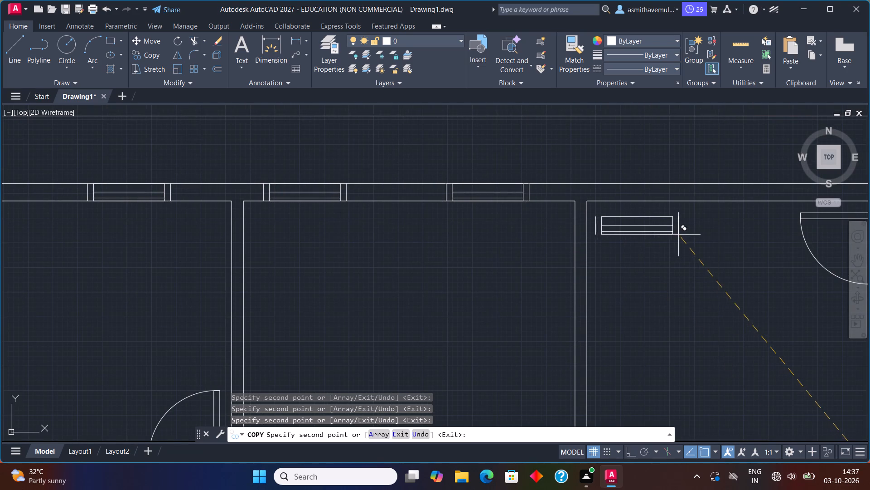
pyautogui.moveTo(681, 235); pyautogui.dragTo(574, 265, button='middle')
pyautogui.scroll(2, 636, 232)
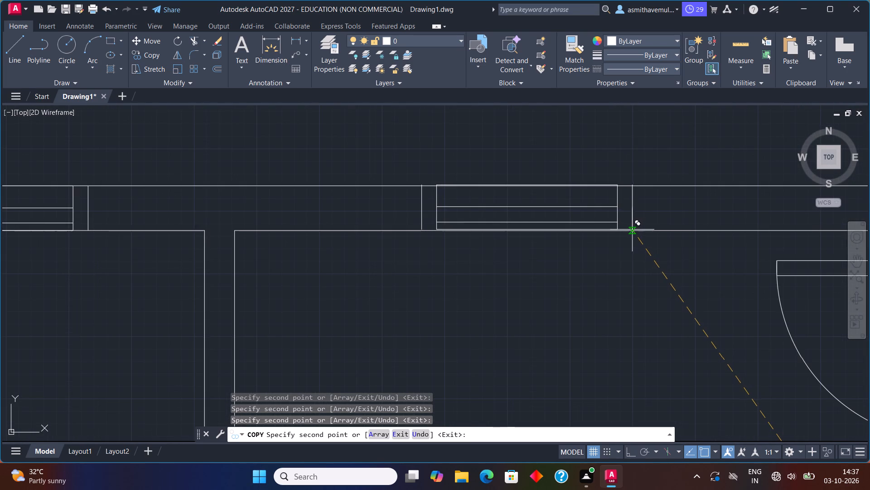
pyautogui.click(631, 232)
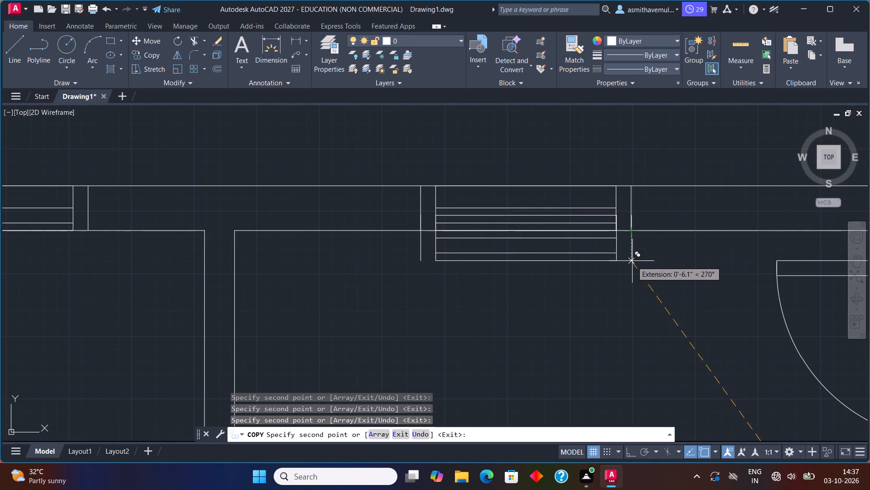
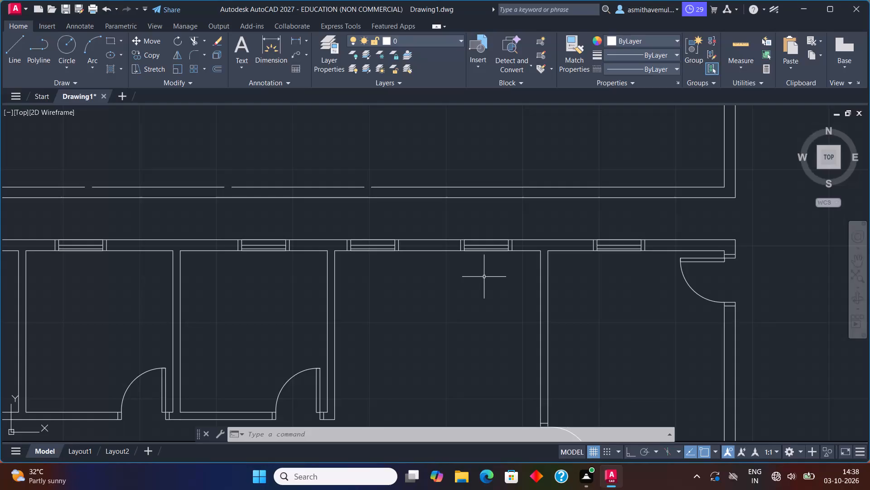
# Delete the overlapping top and bottom edge lines of the two westernmost windows in the north wall.
pyautogui.moveTo(243, 280); pyautogui.dragTo(274, 288, button='middle')
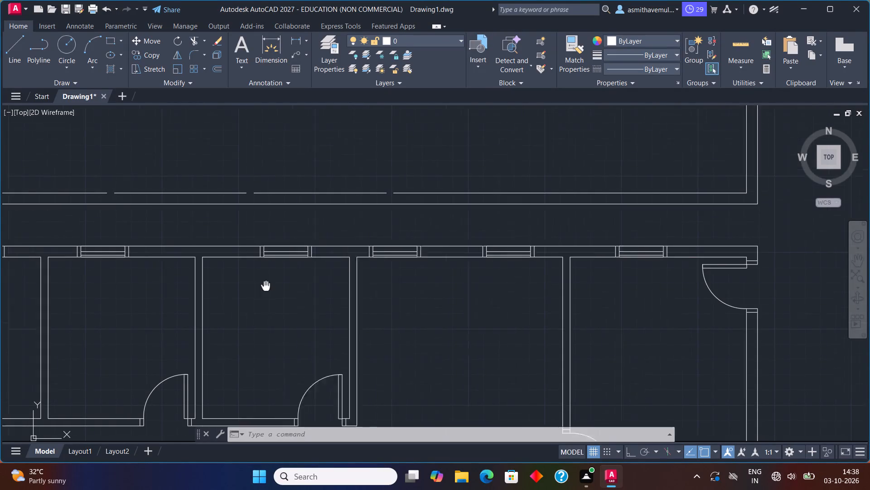
pyautogui.moveTo(274, 288); pyautogui.dragTo(549, 323, button='middle')
pyautogui.moveTo(159, 323); pyautogui.dragTo(287, 306, button='middle')
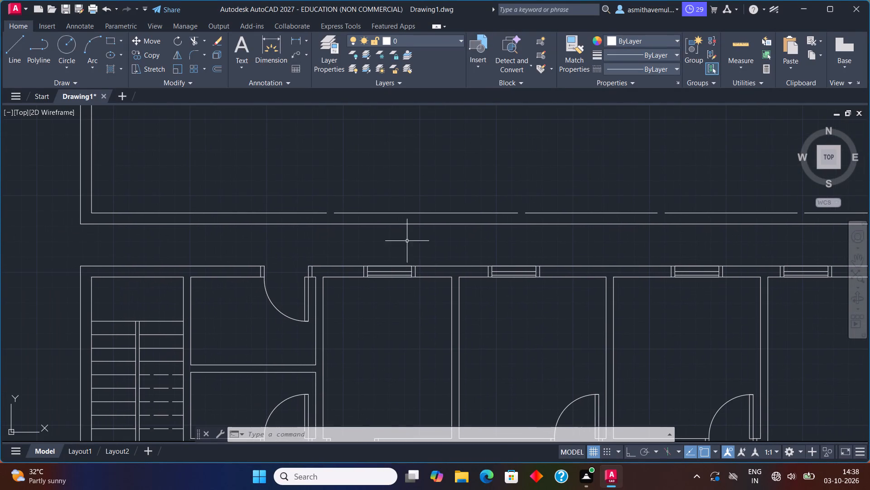
pyautogui.scroll(1, 412, 233)
pyautogui.scroll(-1, 426, 290)
pyautogui.moveTo(419, 321); pyautogui.dragTo(413, 290, button='middle')
pyautogui.scroll(1, 403, 255)
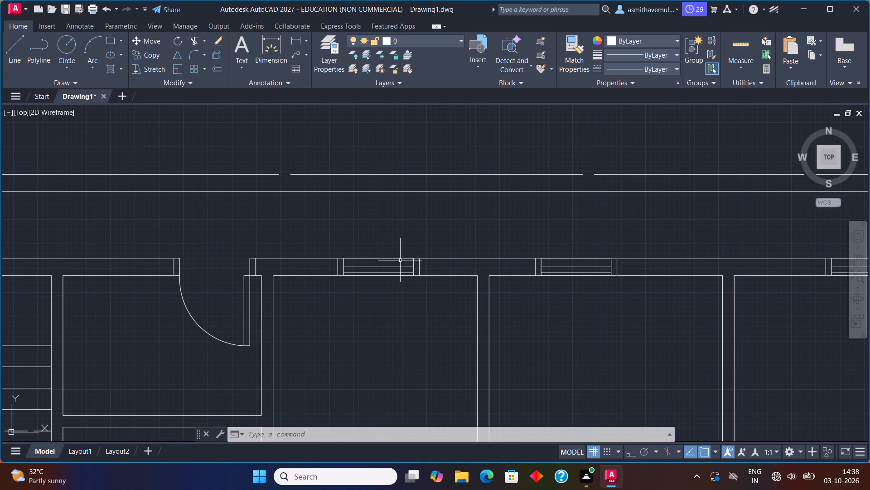
pyautogui.click(400, 259)
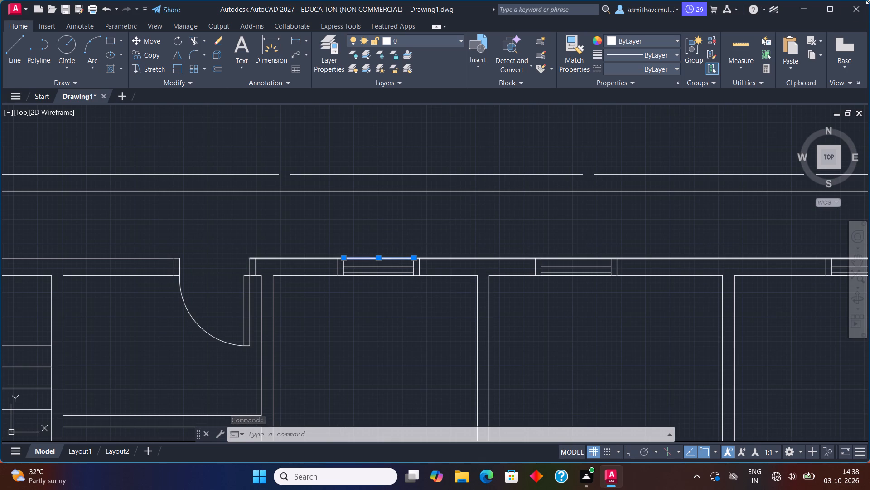
pyautogui.click(395, 276)
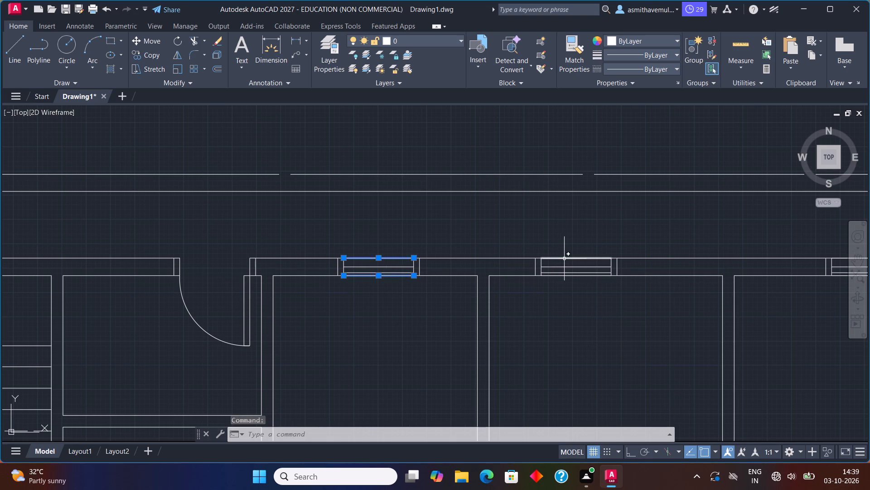
pyautogui.click(564, 259)
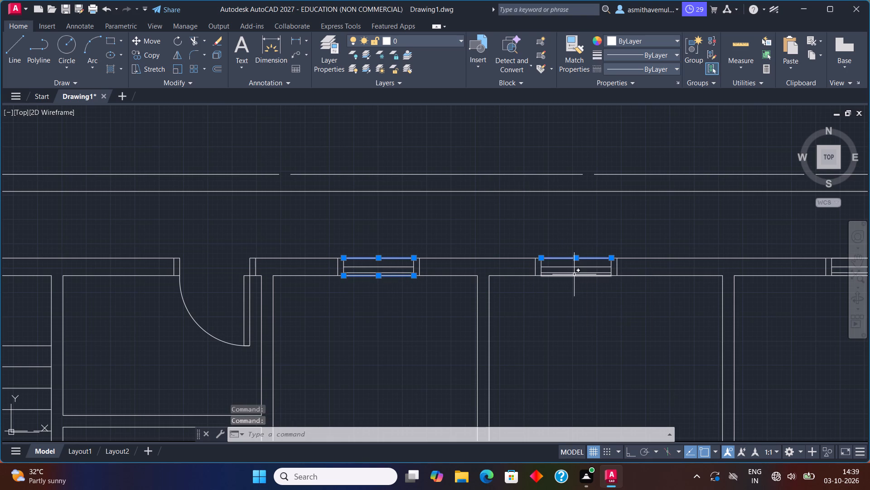
pyautogui.click(574, 276)
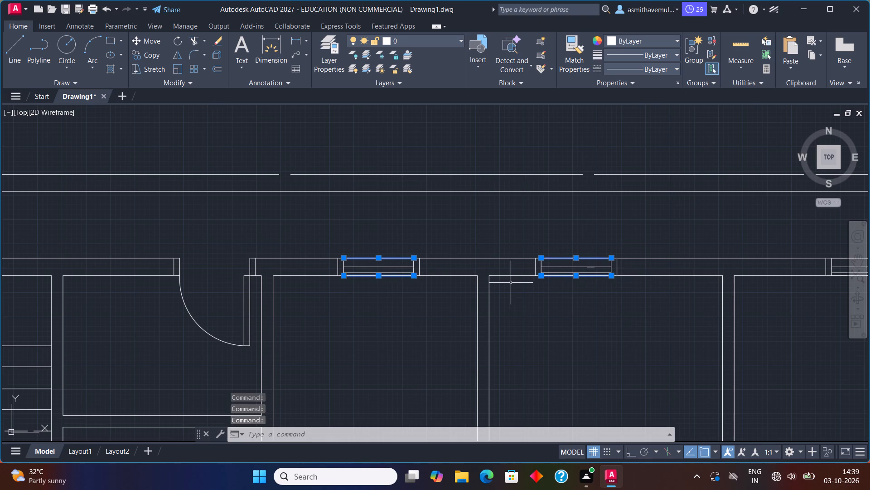
pyautogui.press('Delete')
# Delete the overlapping top and bottom edge lines of the north-wall window in the third windowed room from the west.
pyautogui.moveTo(599, 271); pyautogui.dragTo(598, 270, button='middle')
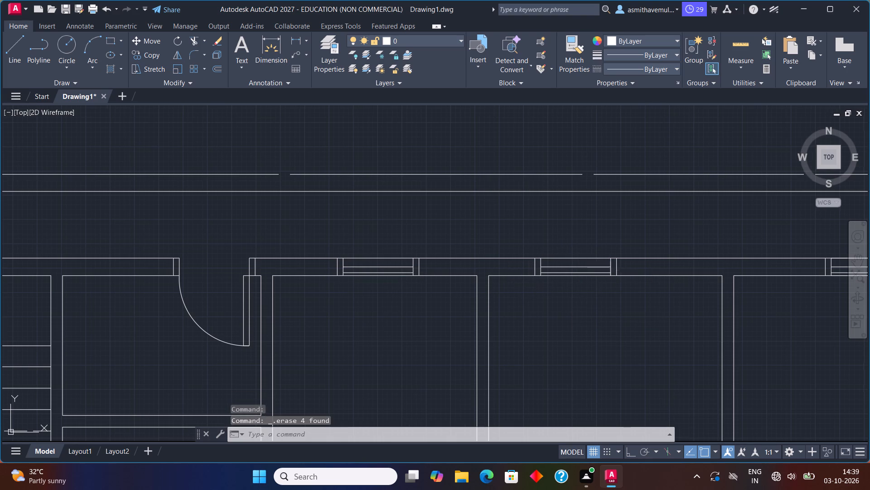
pyautogui.moveTo(598, 270); pyautogui.dragTo(267, 198, button='middle')
pyautogui.moveTo(528, 178); pyautogui.dragTo(335, 238, button='middle')
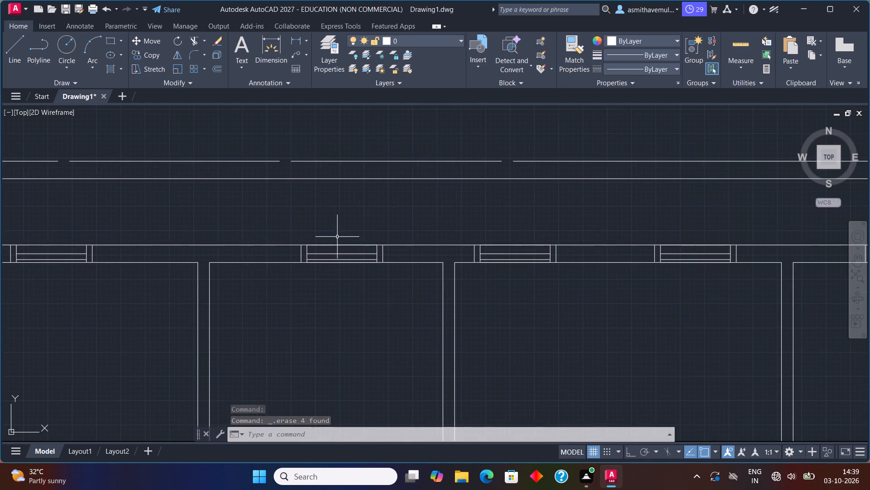
pyautogui.scroll(1, 343, 236)
pyautogui.click(348, 251)
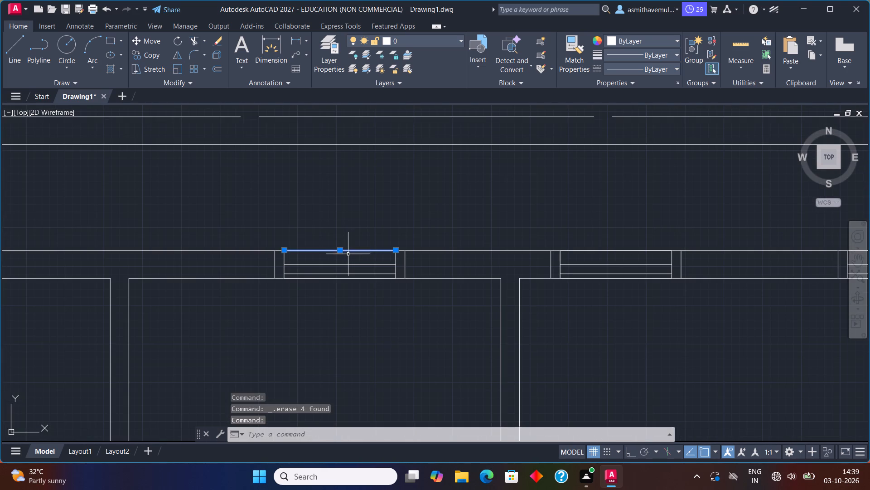
pyautogui.press('Delete')
pyautogui.click(348, 279)
pyautogui.press('Delete')
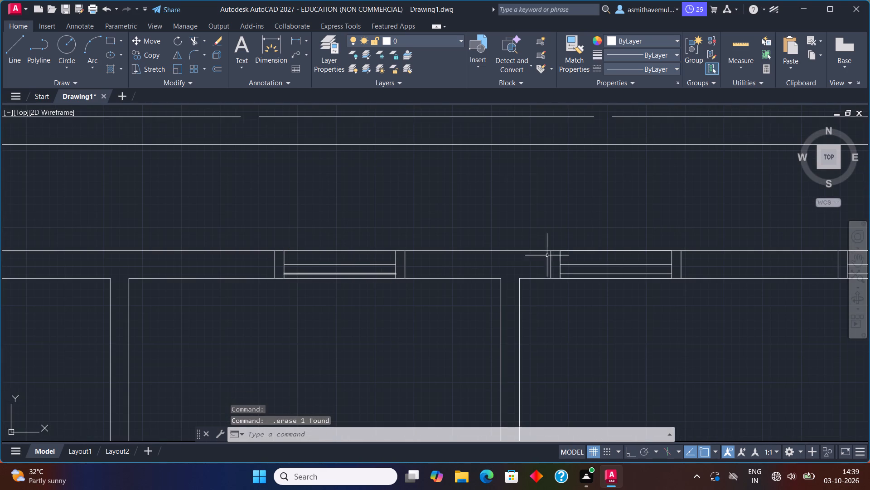
# Delete the overlapping top and bottom edge lines of both north-wall windows in the wide space west of the northeast room.
pyautogui.click(604, 252)
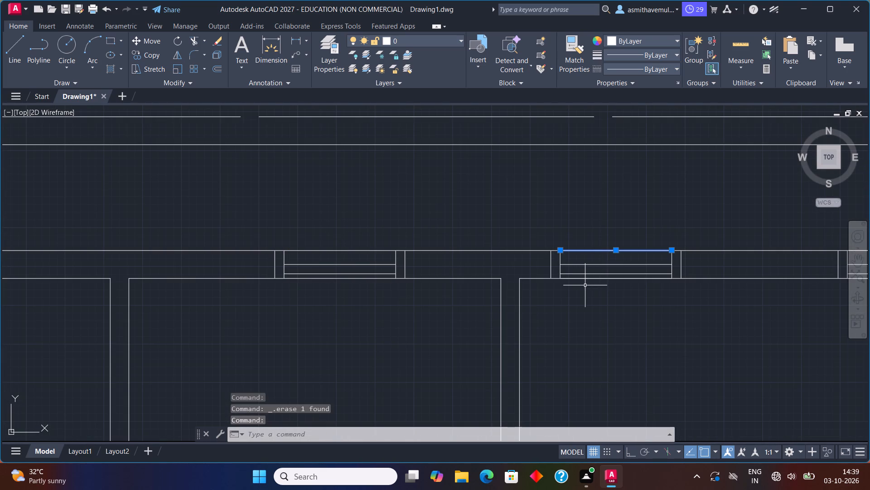
pyautogui.press('Delete')
pyautogui.scroll(1, 586, 285)
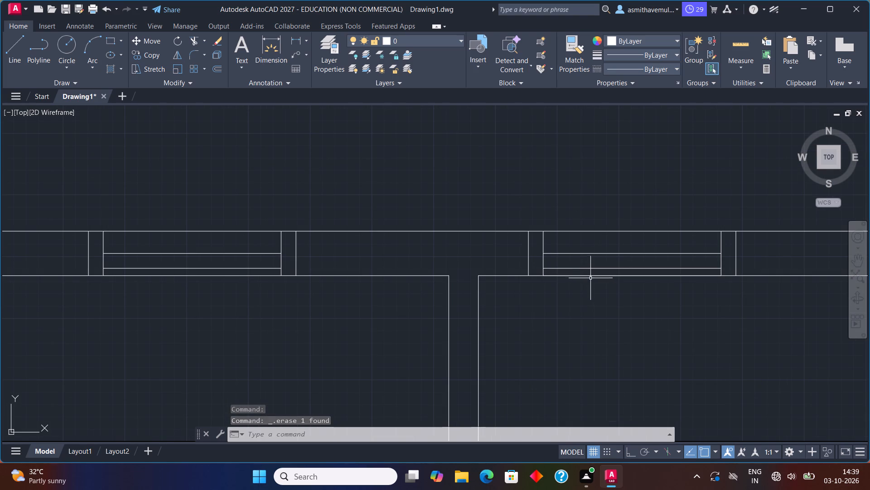
pyautogui.click(590, 277)
pyautogui.press('Delete')
pyautogui.scroll(-2, 565, 359)
pyautogui.moveTo(696, 333); pyautogui.dragTo(400, 279, button='middle')
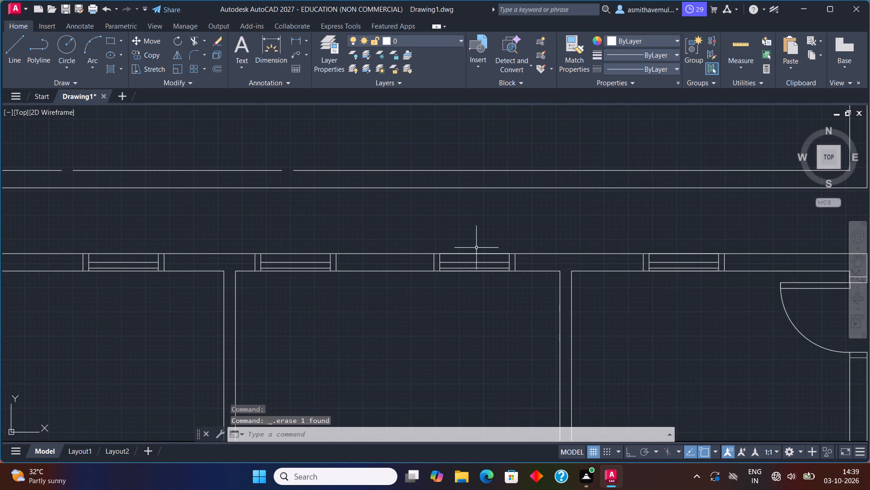
pyautogui.scroll(1, 486, 246)
pyautogui.click(478, 259)
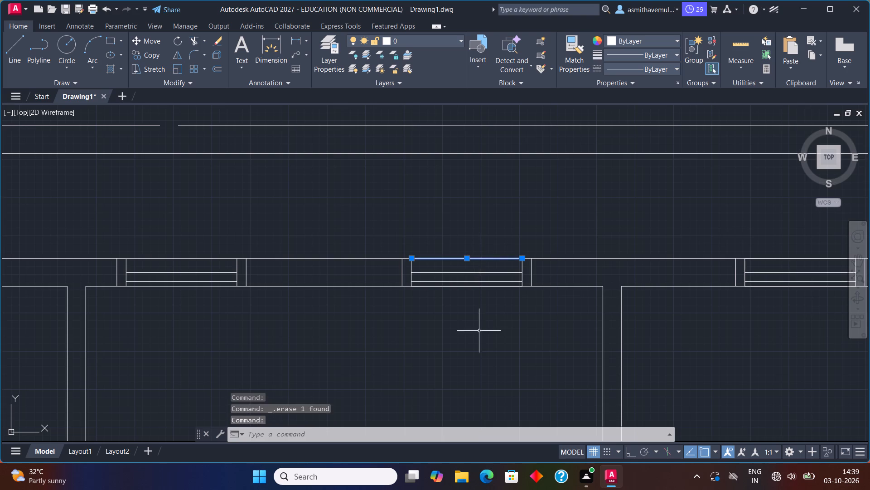
pyautogui.press('Delete')
pyautogui.scroll(1, 482, 324)
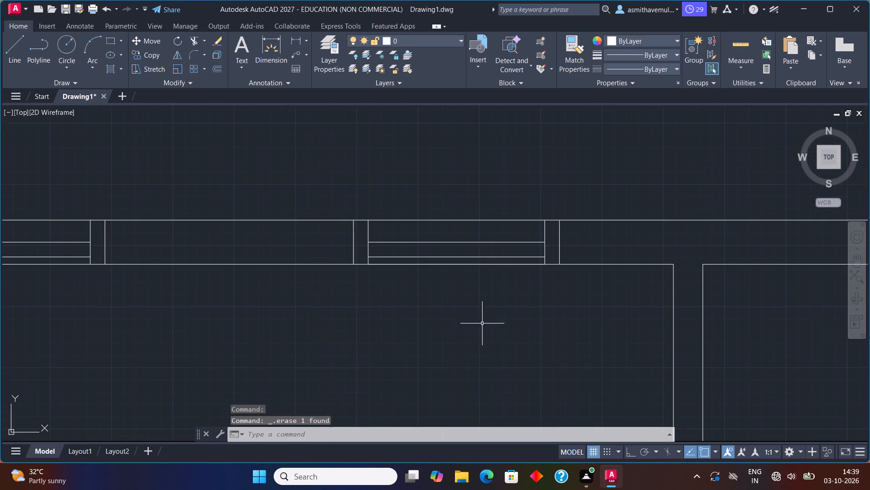
pyautogui.click(485, 264)
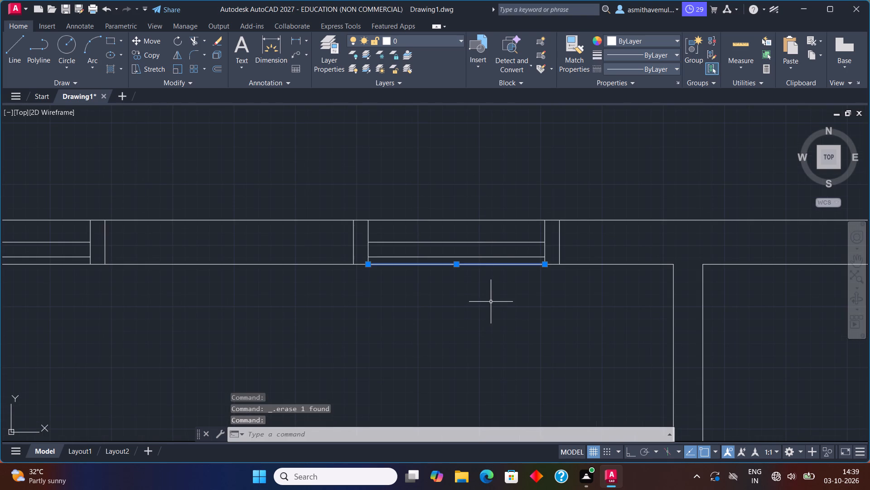
pyautogui.press('Delete')
# Delete the overlapping top and bottom edge lines of the northeast room's north-wall window.
pyautogui.scroll(-2, 366, 485)
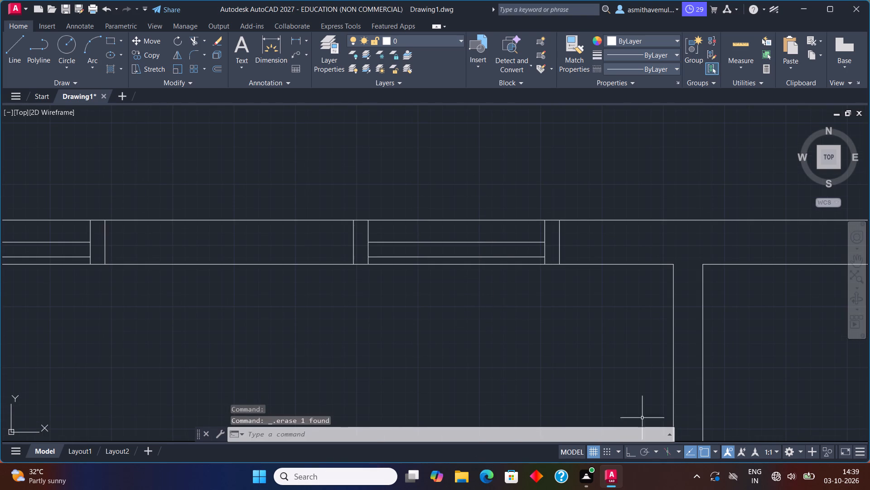
pyautogui.scroll(-1, 671, 406)
pyautogui.scroll(-1, 732, 375)
pyautogui.moveTo(733, 374); pyautogui.dragTo(283, 327, button='middle')
pyautogui.scroll(1, 358, 284)
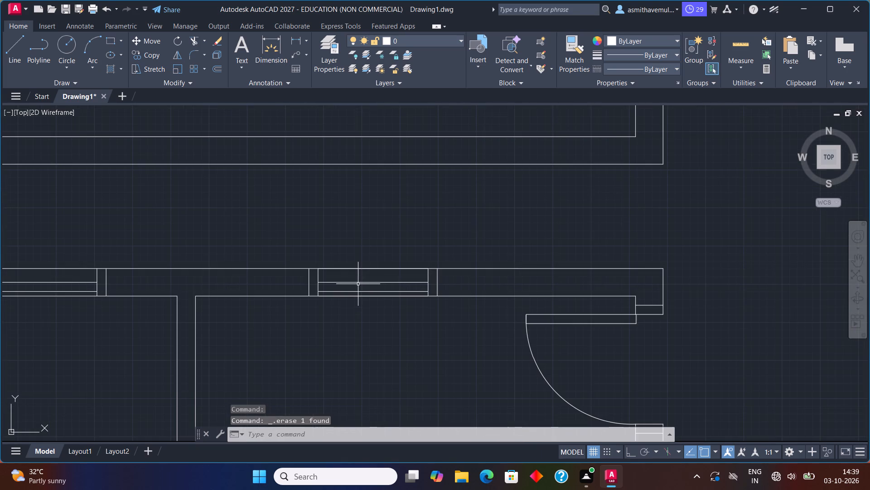
pyautogui.click(365, 270)
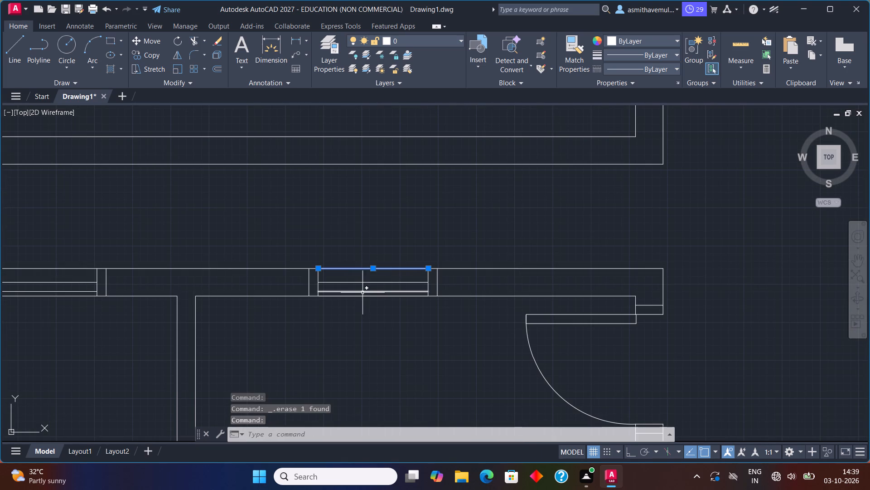
pyautogui.click(363, 297)
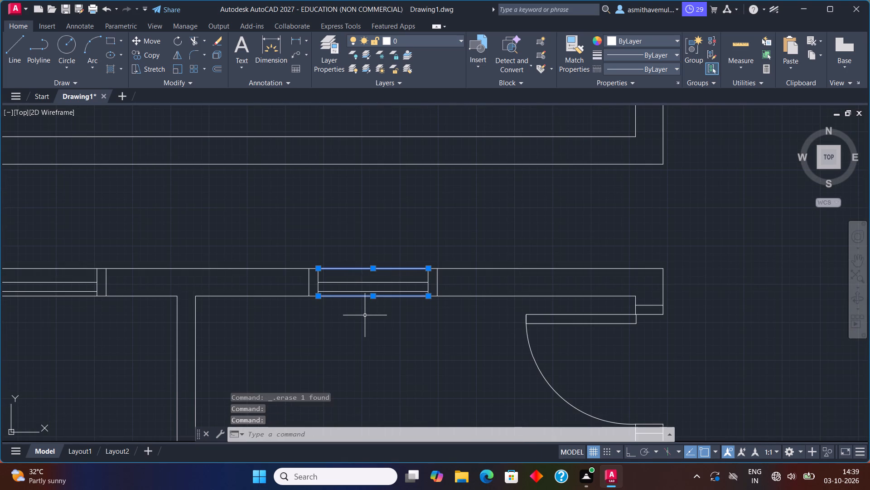
pyautogui.press('Delete')
# Move the northwestern spare window symbol out of its group into the empty area between the plan and the other spares.
pyautogui.scroll(-2, 394, 333)
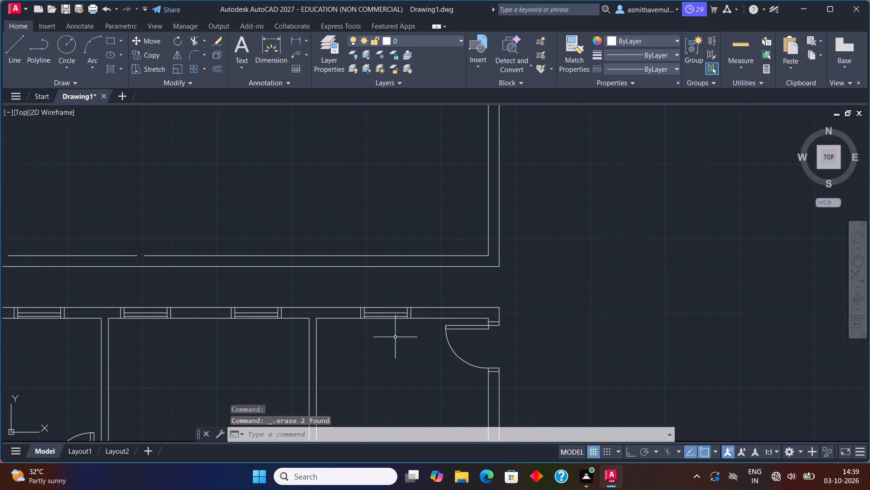
pyautogui.scroll(-2, 395, 340)
pyautogui.moveTo(386, 352); pyautogui.dragTo(556, 229, button='middle')
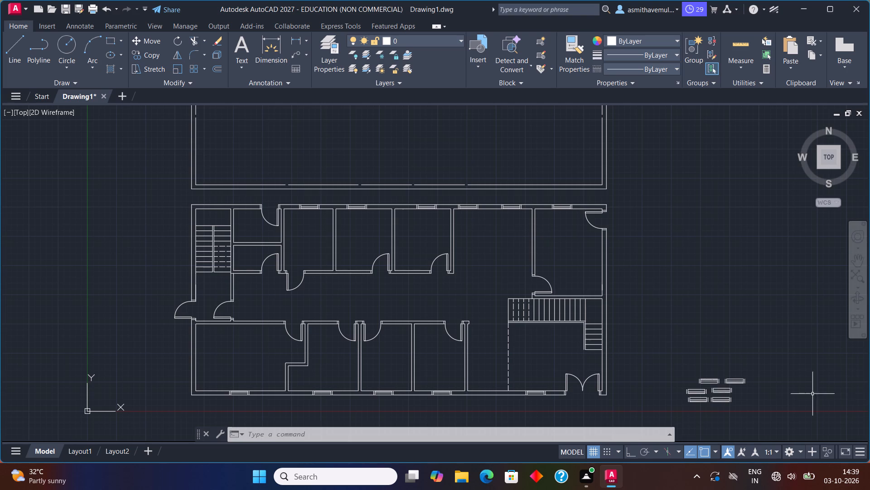
pyautogui.moveTo(749, 347); pyautogui.dragTo(657, 350)
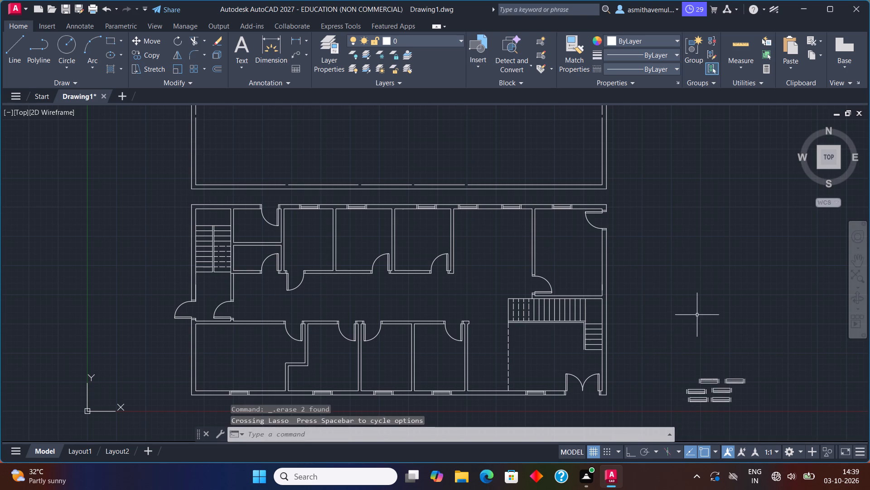
pyautogui.scroll(1, 691, 412)
pyautogui.moveTo(691, 405); pyautogui.dragTo(714, 309, button='middle')
pyautogui.scroll(2, 721, 294)
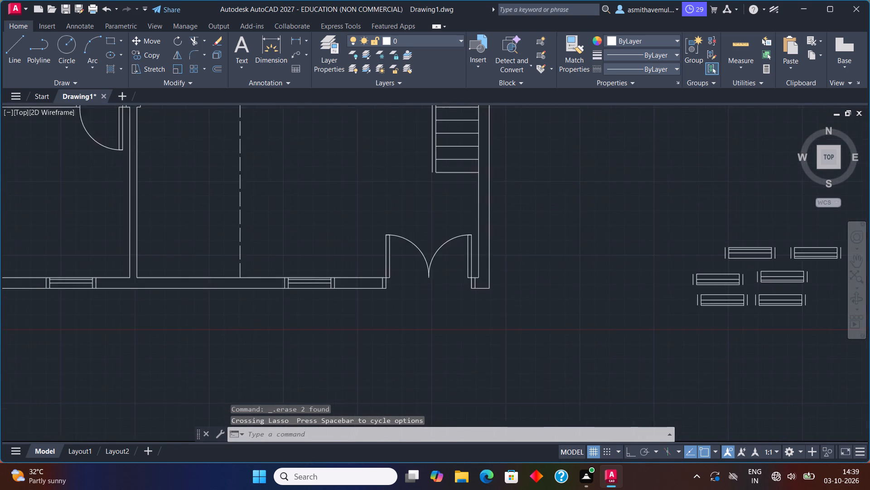
pyautogui.moveTo(810, 236); pyautogui.dragTo(704, 231)
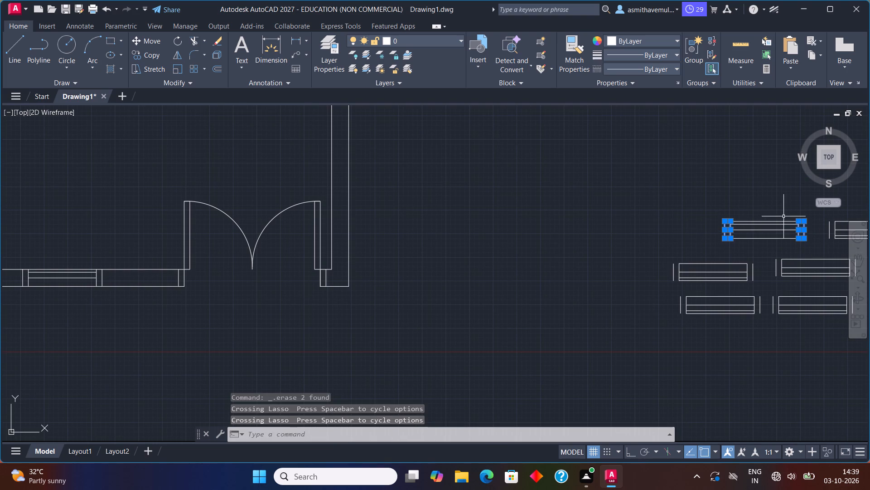
pyautogui.moveTo(783, 217); pyautogui.dragTo(759, 246)
pyautogui.press('m')
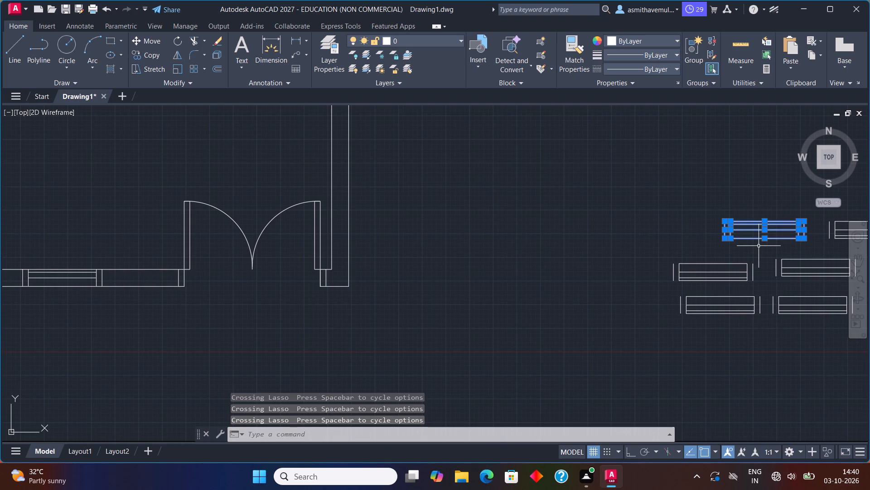
pyautogui.press('Return')
pyautogui.click(765, 223)
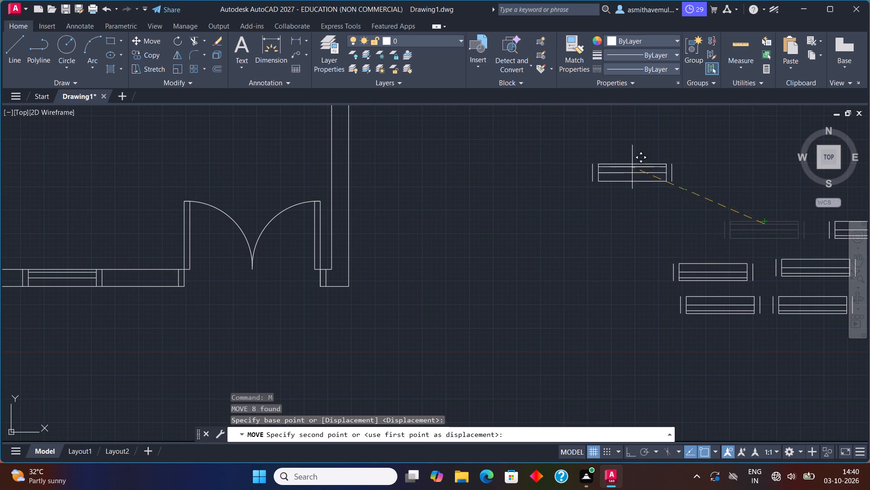
pyautogui.click(586, 157)
pyautogui.press('Escape')
# Rotate the separated window symbol 90 degrees counterclockwise about its southeast corner with Ortho on, making it vertical.
pyautogui.moveTo(662, 171); pyautogui.dragTo(531, 225)
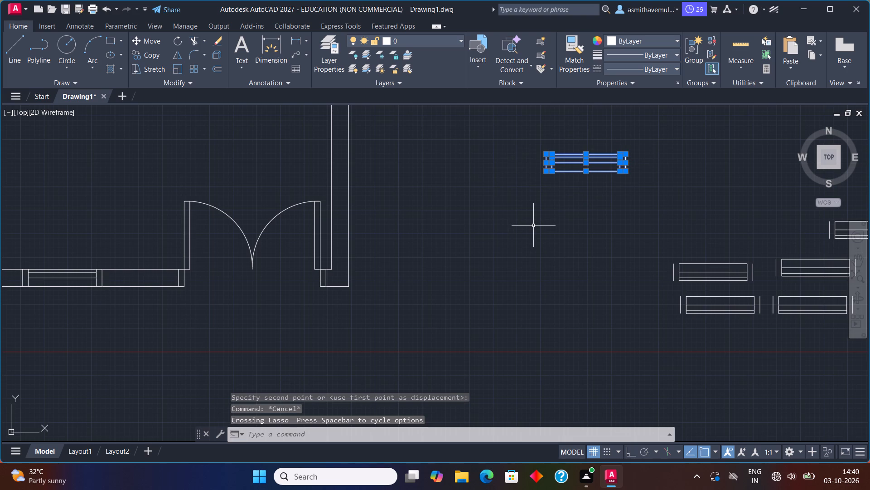
pyautogui.write('RO')
pyautogui.press('Return')
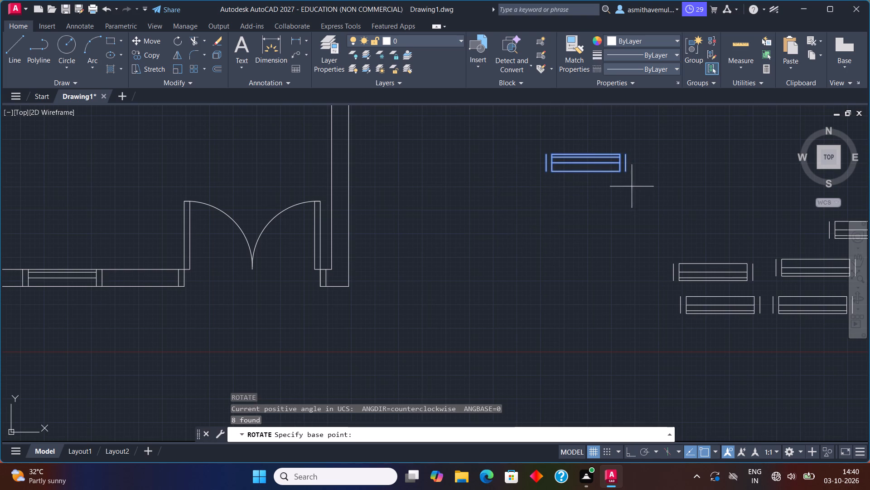
pyautogui.click(626, 168)
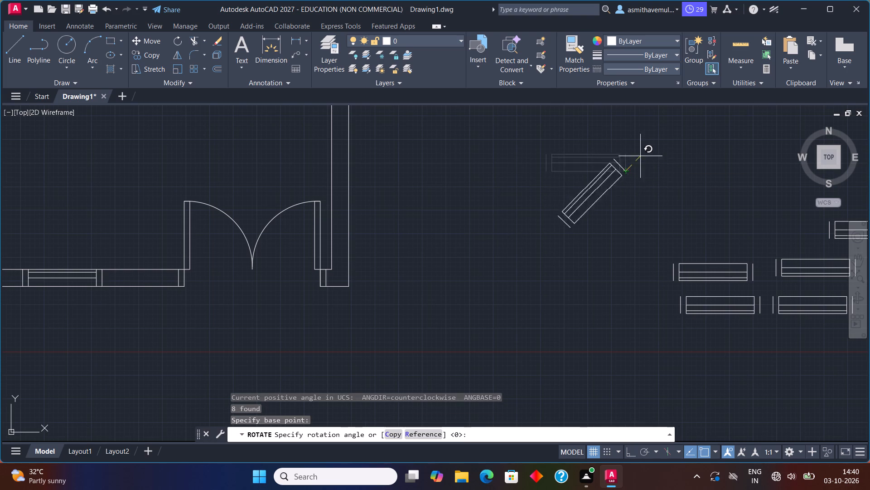
pyautogui.press('F8')
pyautogui.click(629, 152)
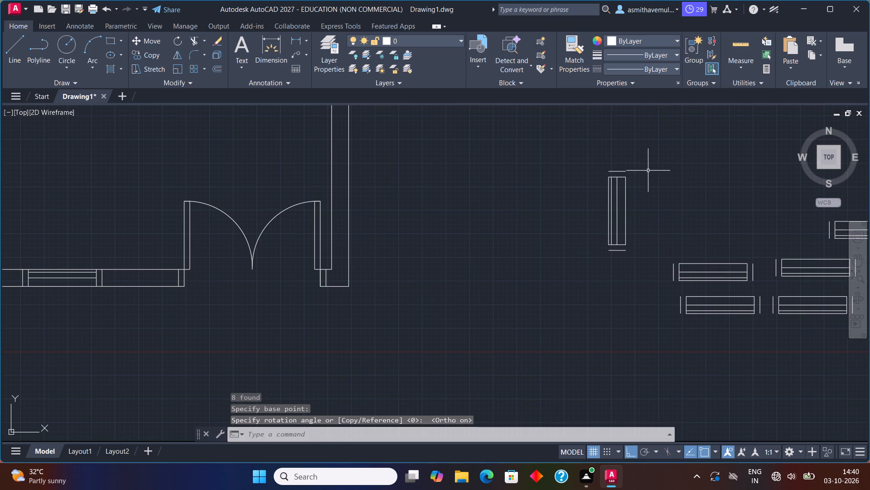
# Move the vertical window symbol, with Ortho off, by its northwest end onto the inner face of the northeast room's east wall, south of the door.
pyautogui.moveTo(648, 170); pyautogui.dragTo(607, 290)
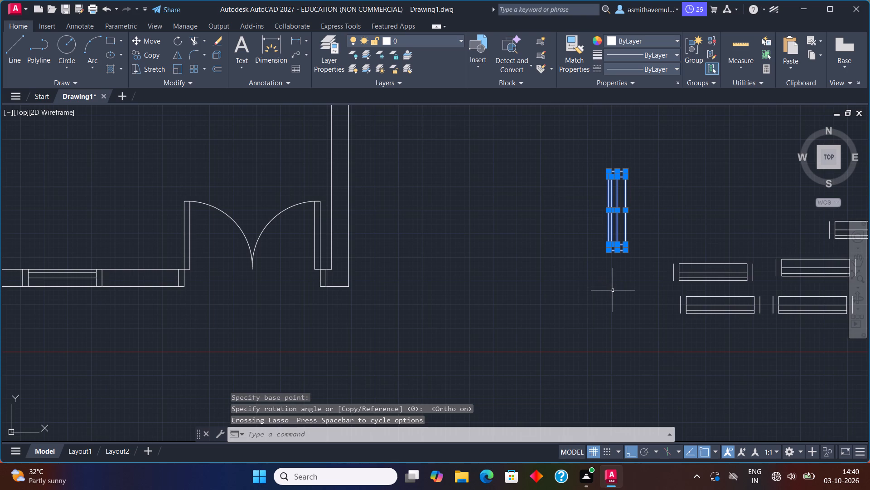
pyautogui.press('F8')
pyautogui.press('m')
pyautogui.press('Return')
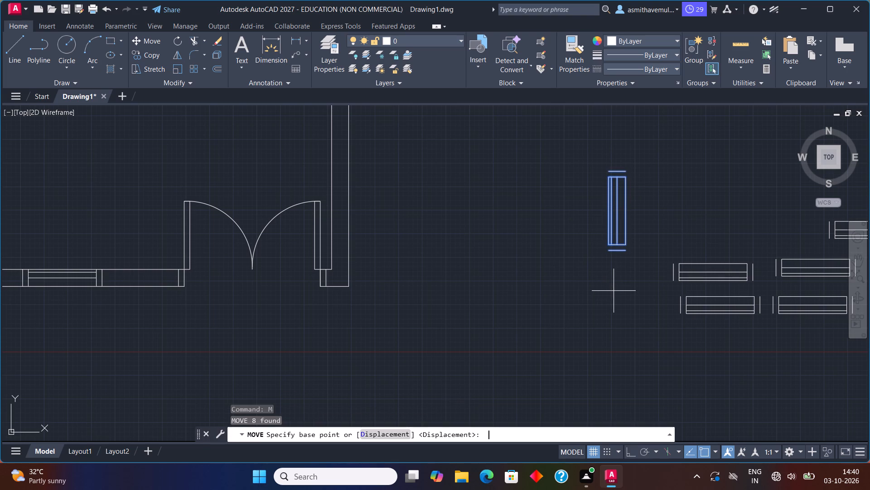
pyautogui.click(608, 171)
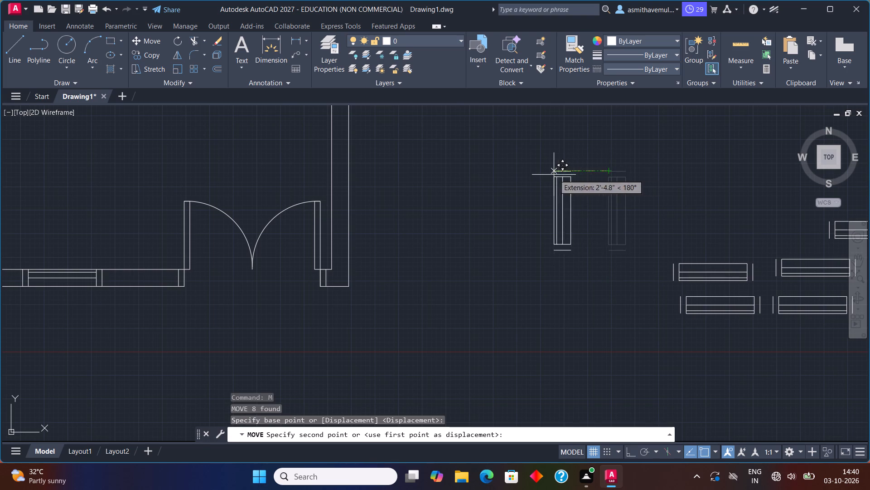
pyautogui.scroll(-2, 552, 175)
pyautogui.moveTo(549, 178); pyautogui.dragTo(640, 372, button='middle')
pyautogui.moveTo(590, 183); pyautogui.dragTo(591, 211, button='middle')
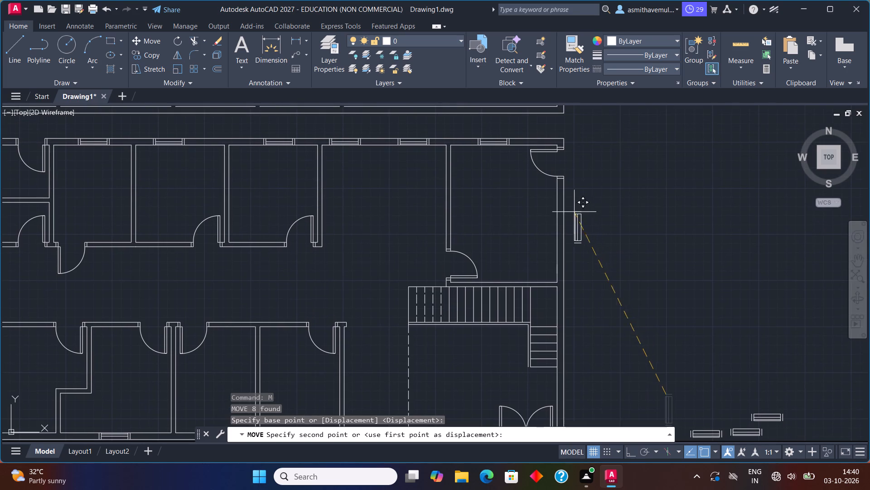
pyautogui.scroll(3, 565, 211)
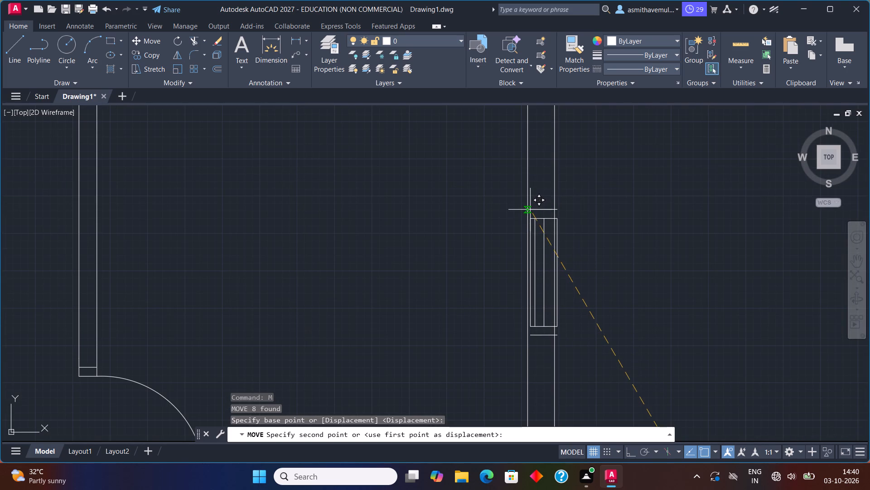
pyautogui.click(526, 210)
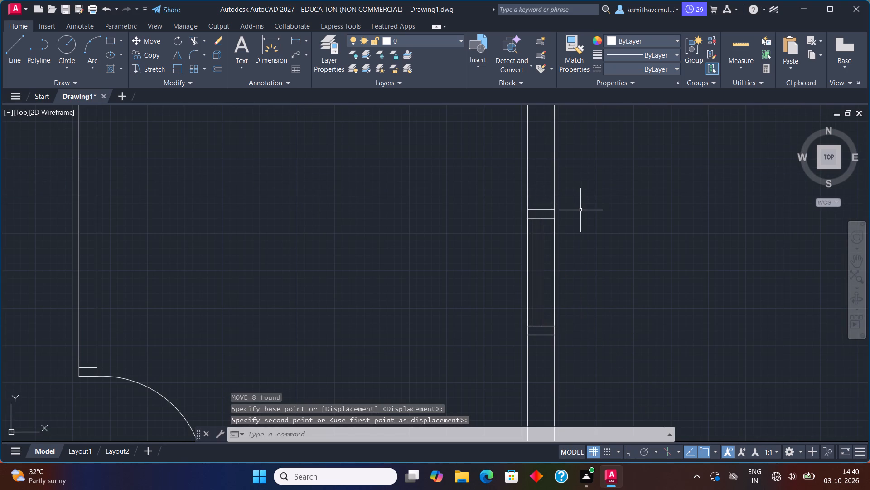
# Delete the overlapping outer and inner edge lines of the northeast room's east-wall window.
pyautogui.click(554, 245)
pyautogui.press('Delete')
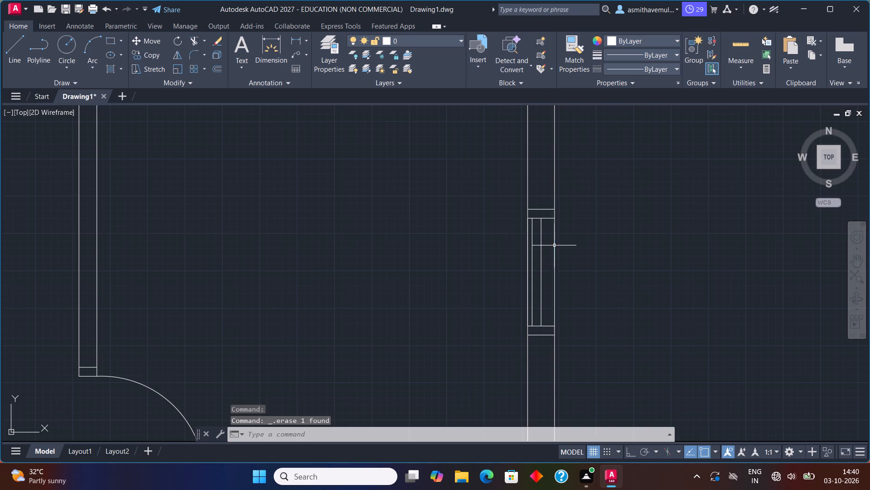
pyautogui.click(529, 274)
pyautogui.press('Delete')
# Delete all the remaining spare window symbols in the empty area southeast of the floor plan.
pyautogui.scroll(-1, 579, 265)
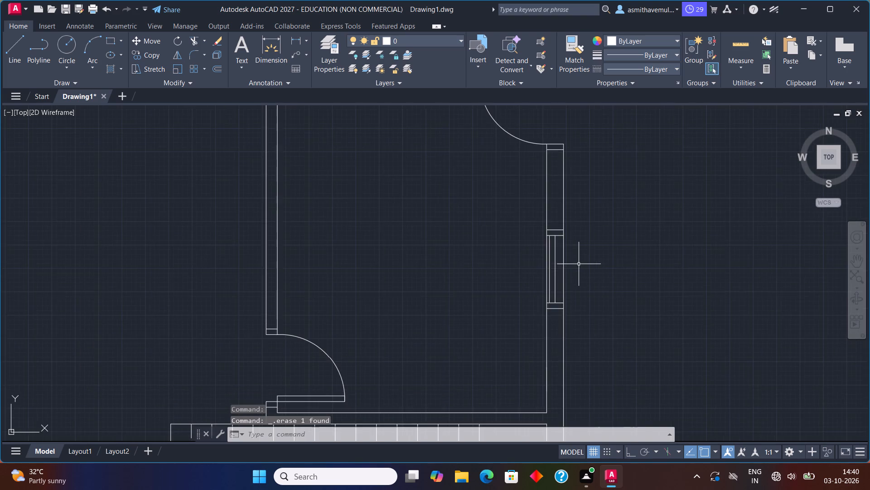
pyautogui.scroll(-2, 580, 264)
pyautogui.moveTo(599, 264); pyautogui.dragTo(608, 255, button='middle')
pyautogui.scroll(-1, 608, 255)
pyautogui.moveTo(541, 282); pyautogui.dragTo(583, 262, button='middle')
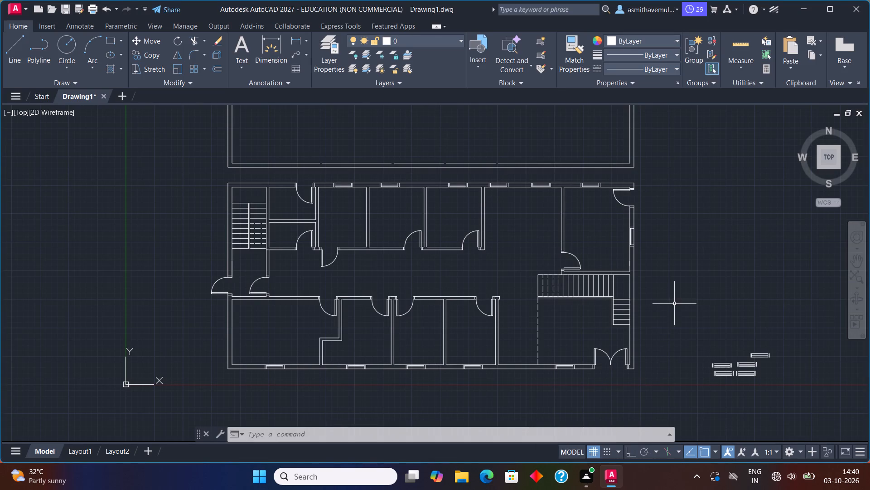
pyautogui.moveTo(673, 301); pyautogui.dragTo(580, 298, button='middle')
pyautogui.scroll(1, 577, 283)
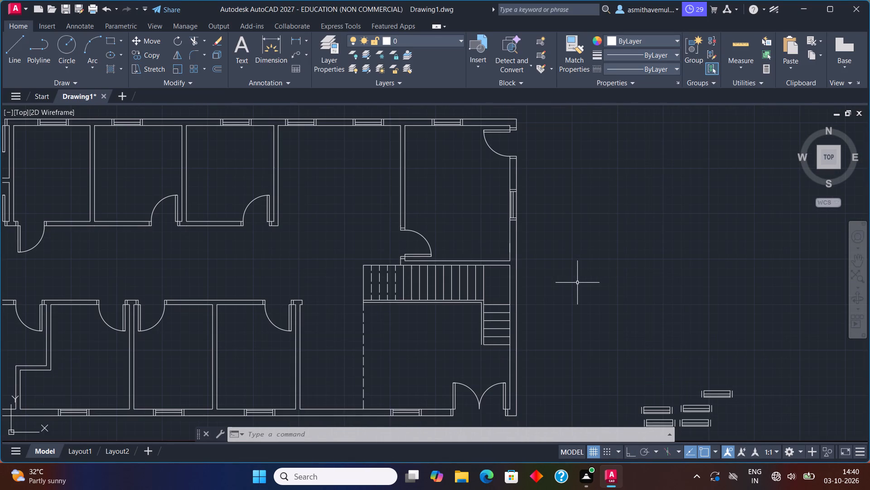
pyautogui.moveTo(577, 283); pyautogui.dragTo(585, 289, button='middle')
pyautogui.moveTo(752, 369); pyautogui.dragTo(743, 322, button='middle')
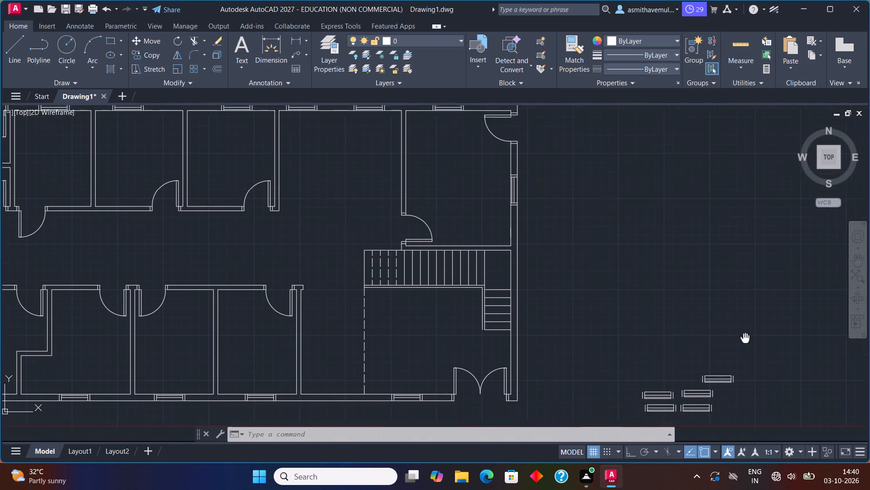
pyautogui.moveTo(743, 322); pyautogui.dragTo(743, 258, button='middle')
pyautogui.moveTo(700, 247); pyautogui.dragTo(795, 320)
pyautogui.press('Delete')
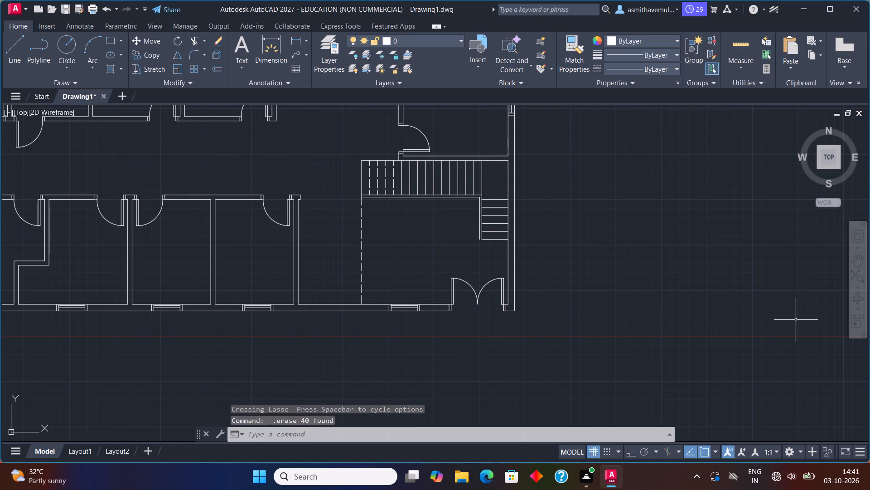
# Draw a rectangle 1'6" long and 9" wide in the empty area east of the floor plan.
pyautogui.scroll(-1, 669, 248)
pyautogui.moveTo(662, 245); pyautogui.dragTo(662, 299, button='middle')
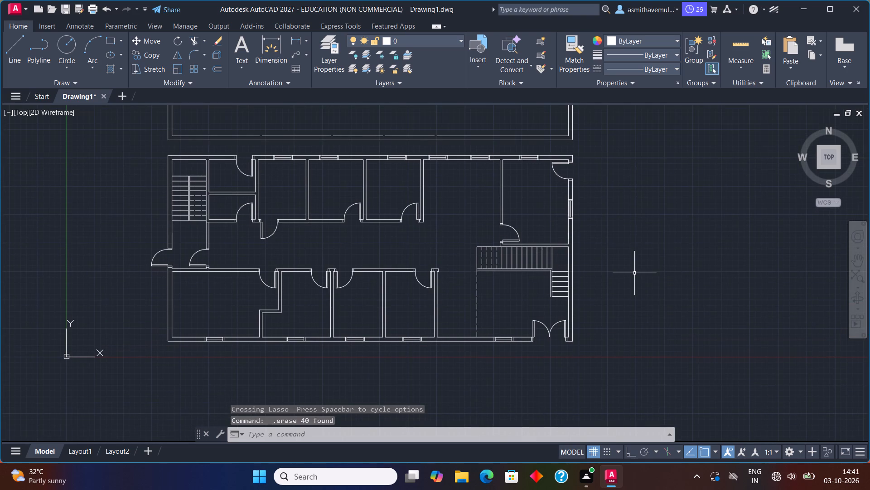
pyautogui.write('REC')
pyautogui.press('Return')
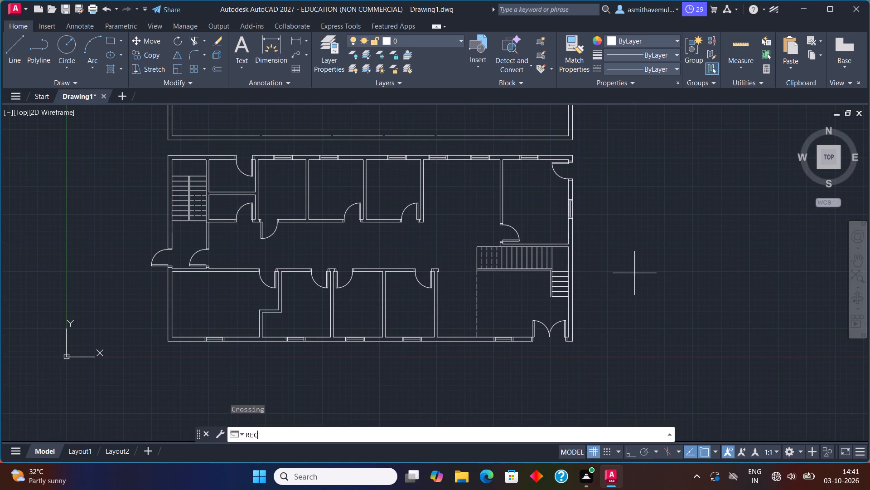
pyautogui.click(634, 274)
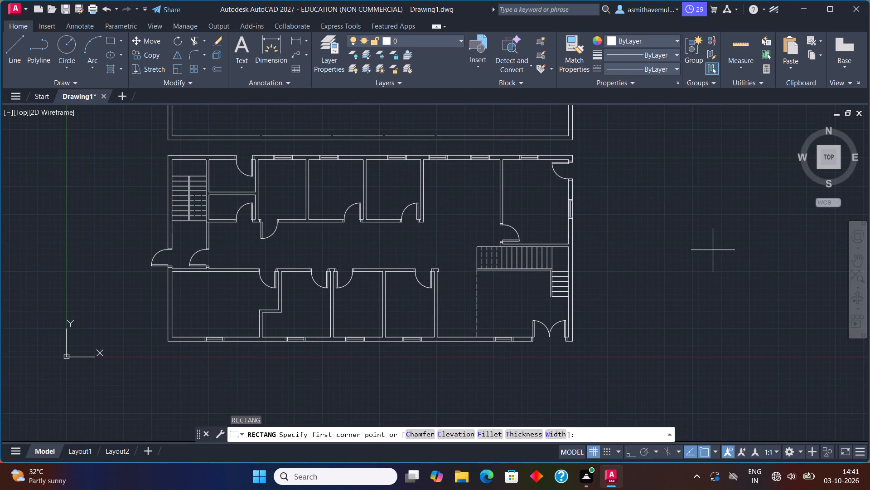
pyautogui.click(627, 294)
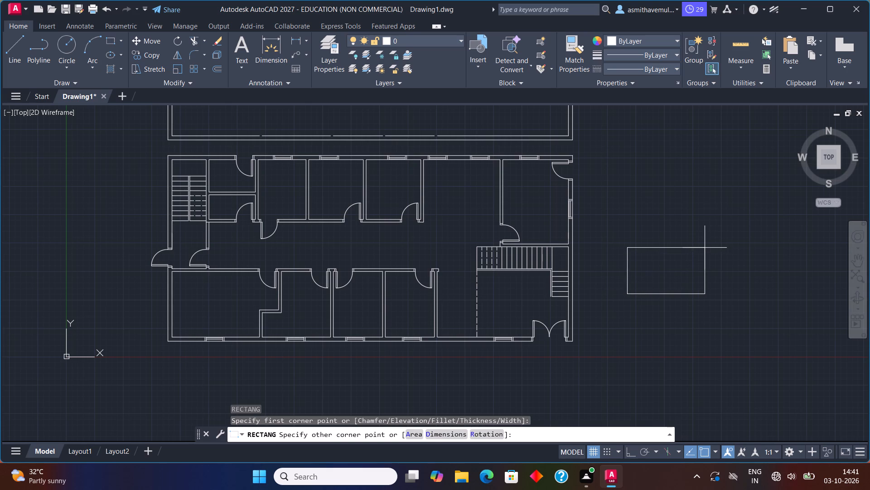
pyautogui.press('d')
pyautogui.press('Return')
pyautogui.press('1')
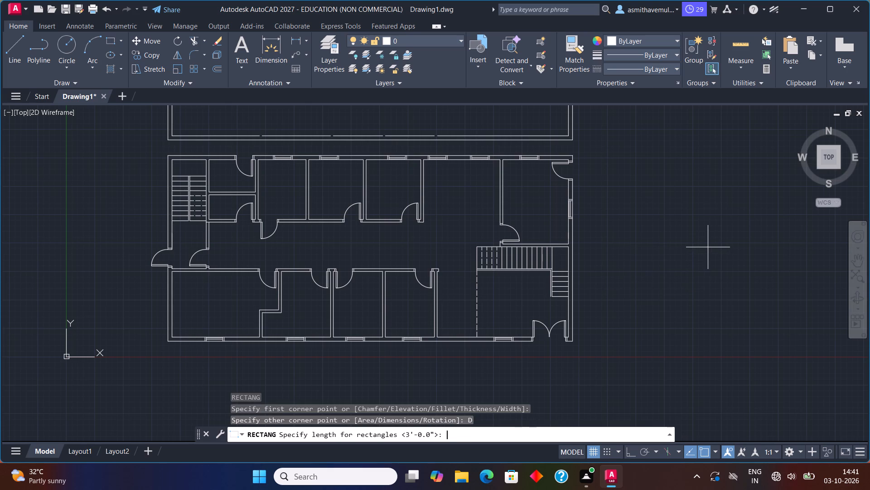
pyautogui.press("'")
pyautogui.press('6')
pyautogui.hotkey('shift', '"')
pyautogui.press('Return')
pyautogui.press('9')
pyautogui.hotkey('shift', '"')
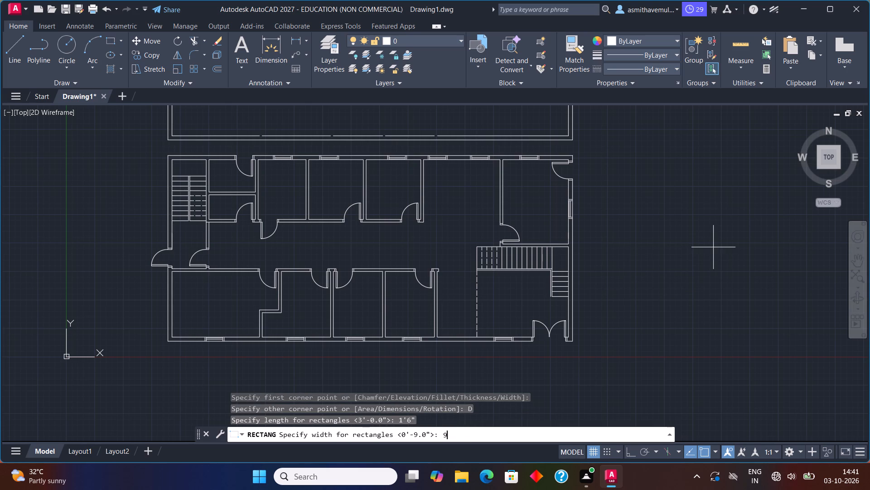
pyautogui.press('Return')
pyautogui.click(709, 262)
# Draw a horizontal centre line across the small rectangle between the midpoints of its short sides.
pyautogui.scroll(1, 672, 284)
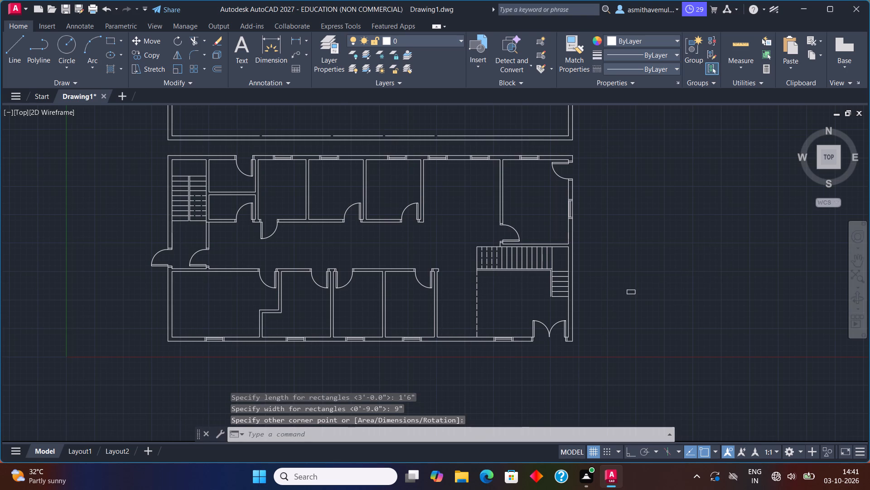
pyautogui.scroll(2, 670, 284)
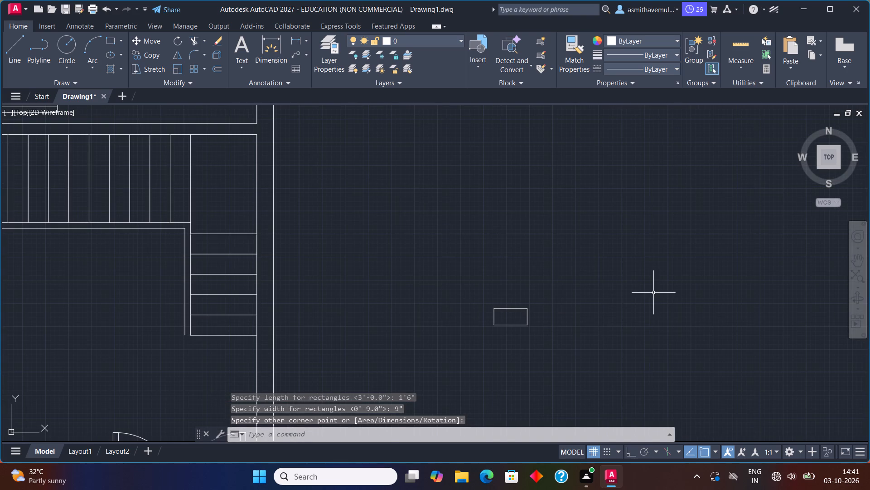
pyautogui.press('l')
pyautogui.press('Return')
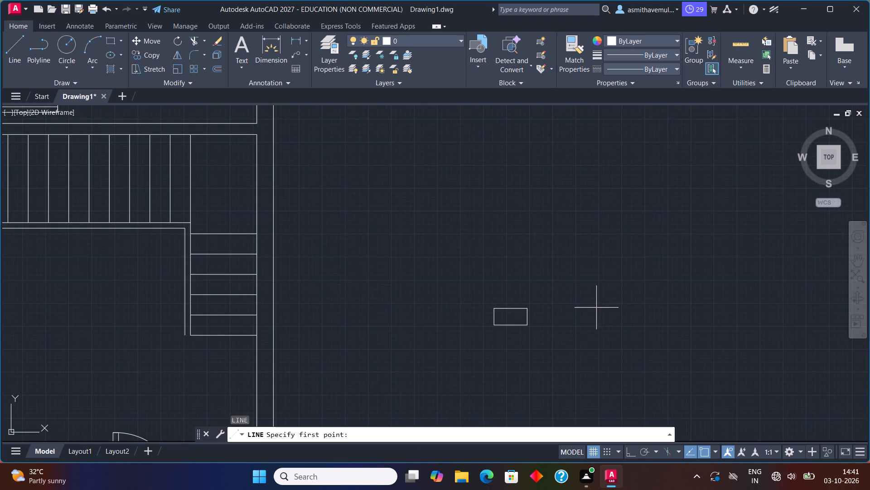
pyautogui.scroll(1, 576, 303)
pyautogui.click(446, 324)
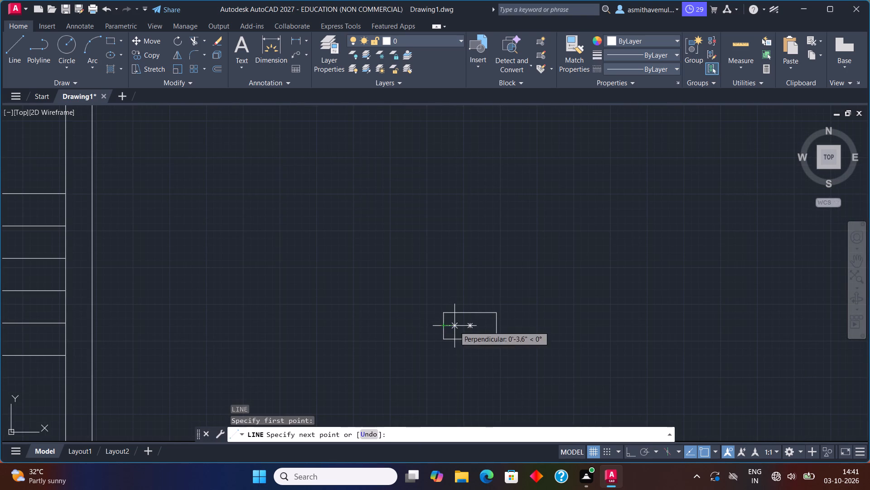
pyautogui.click(493, 325)
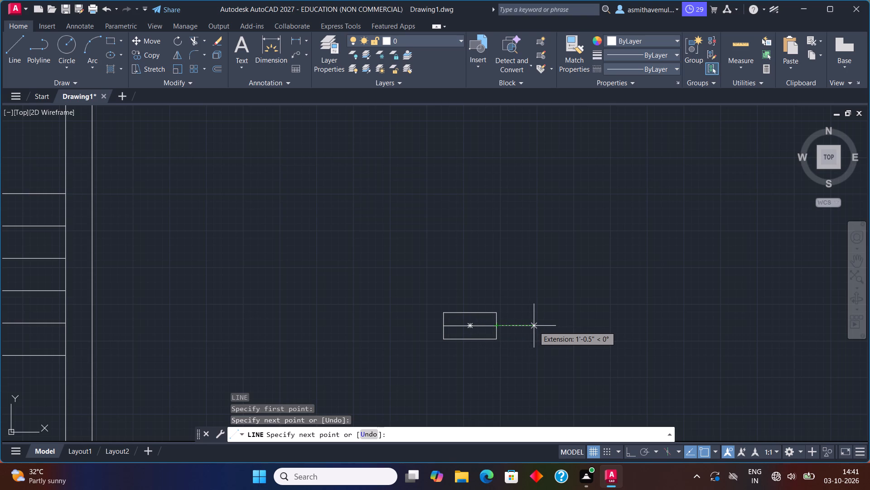
pyautogui.scroll(1, 534, 326)
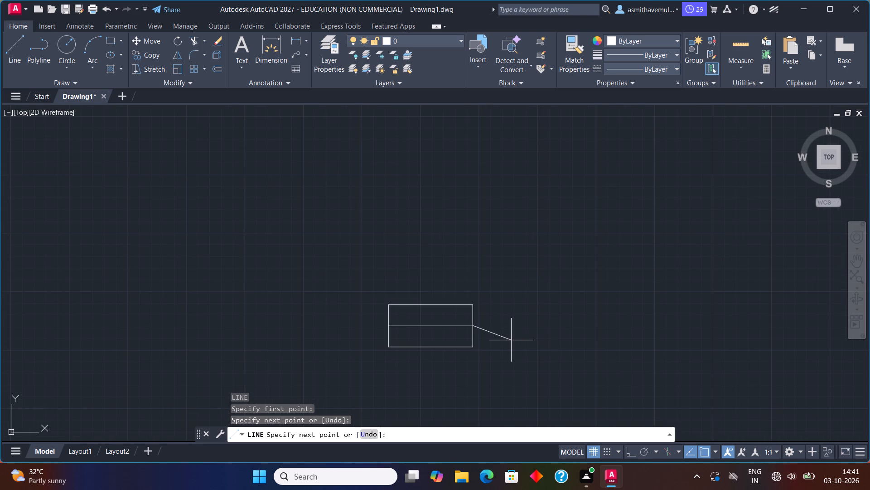
pyautogui.press('Escape')
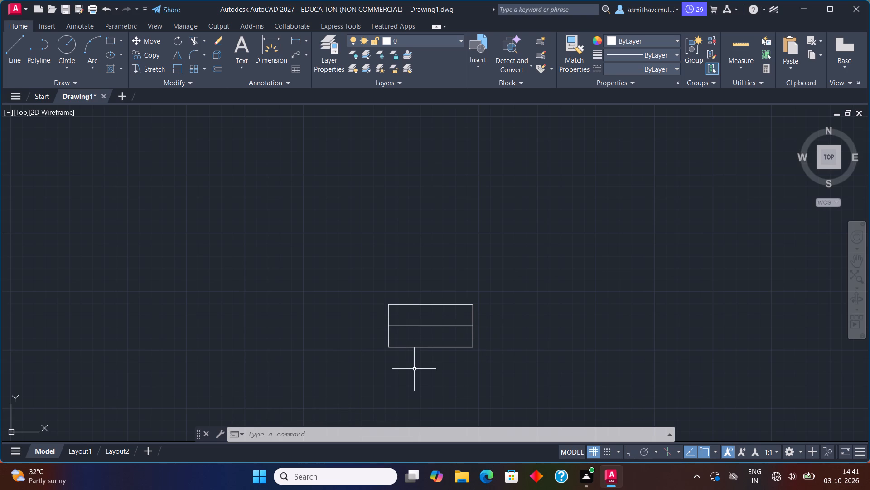
# Explode the small rectangle into separate lines.
pyautogui.click(423, 348)
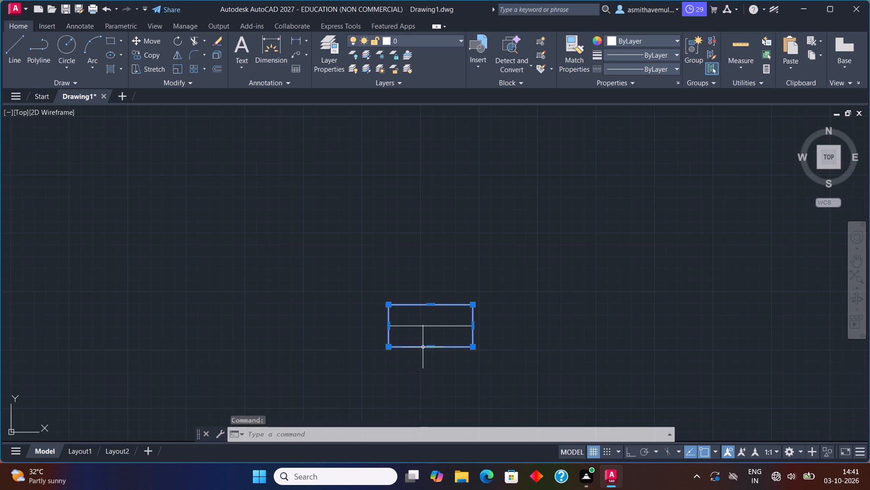
pyautogui.press('x')
pyautogui.press('Return')
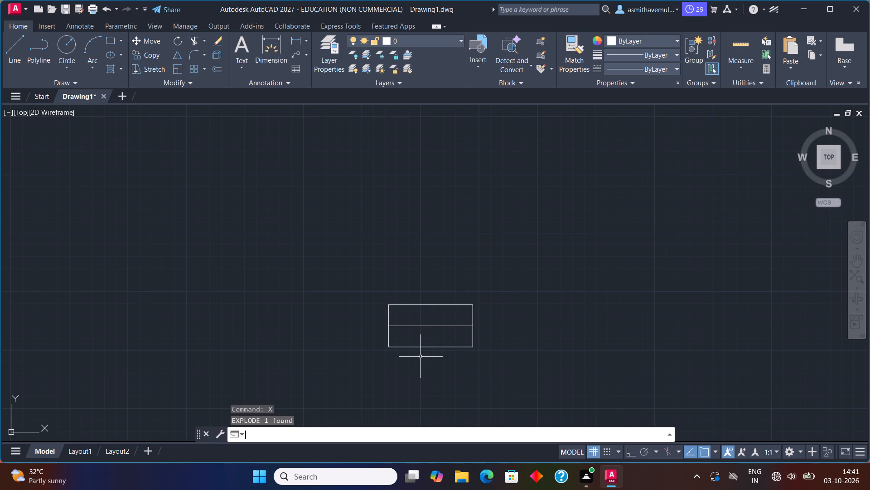
# Offset the centre line 3" toward the rectangle's south edge and both short sides 3" outward.
pyautogui.press('o')
pyautogui.press('Return')
pyautogui.press('3')
pyautogui.hotkey('shift', '"')
pyautogui.press('Return')
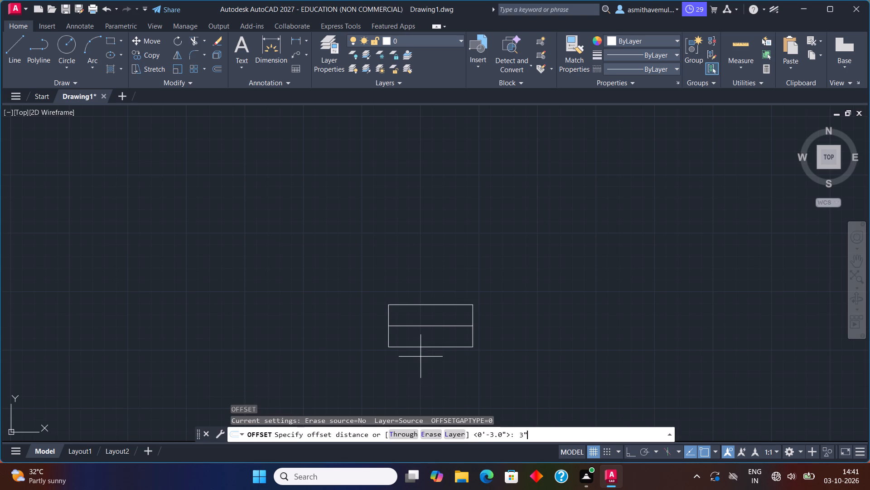
pyautogui.click(424, 328)
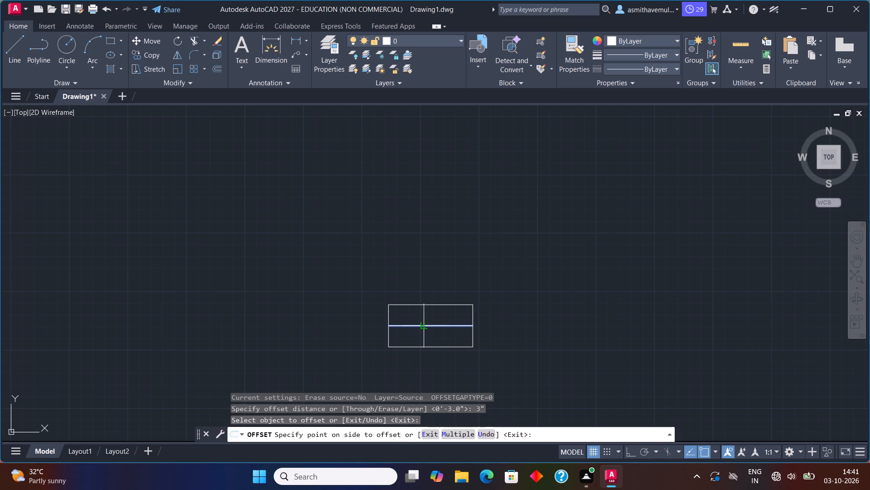
pyautogui.click(425, 333)
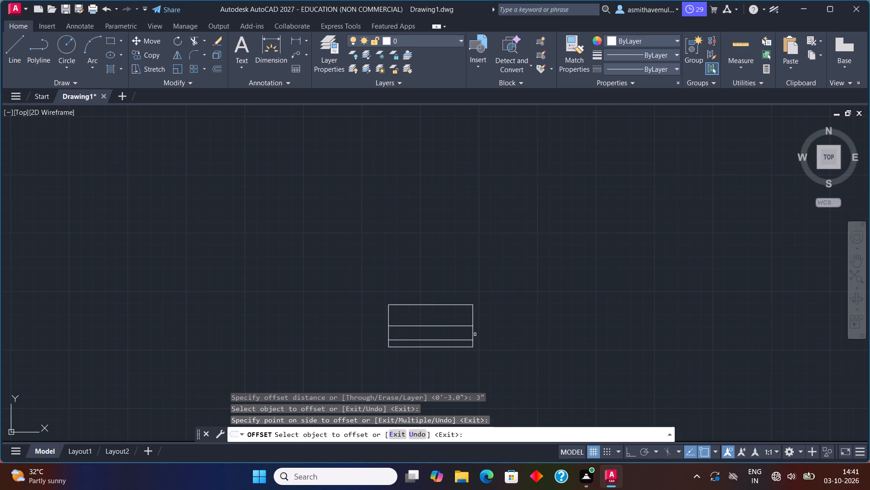
pyautogui.click(473, 334)
pyautogui.click(481, 328)
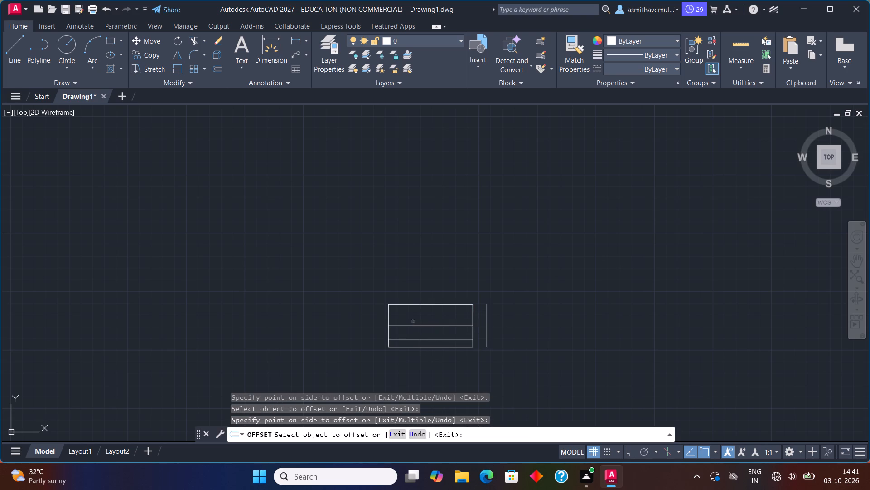
pyautogui.click(389, 314)
pyautogui.click(369, 315)
pyautogui.press('Escape')
# Move the complete small window symbol into the north wall of the small room east of the northwest staircase, west of its door.
pyautogui.moveTo(507, 304); pyautogui.dragTo(475, 289)
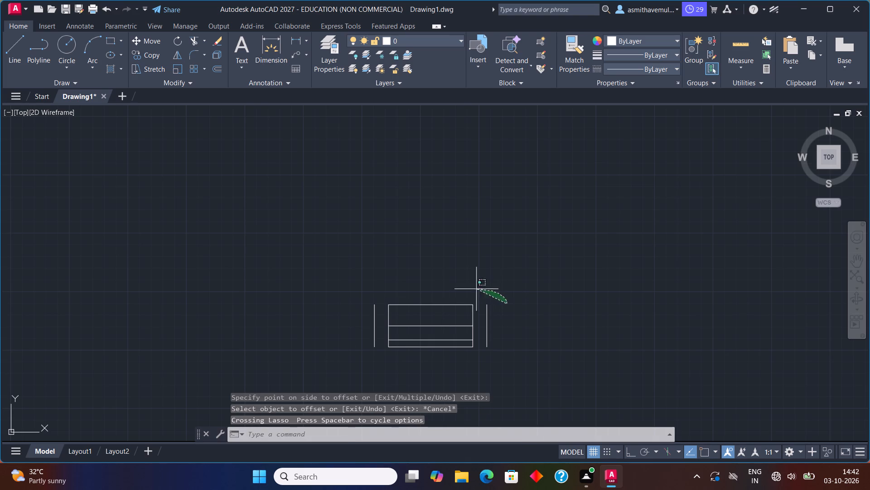
pyautogui.moveTo(475, 289); pyautogui.dragTo(483, 381)
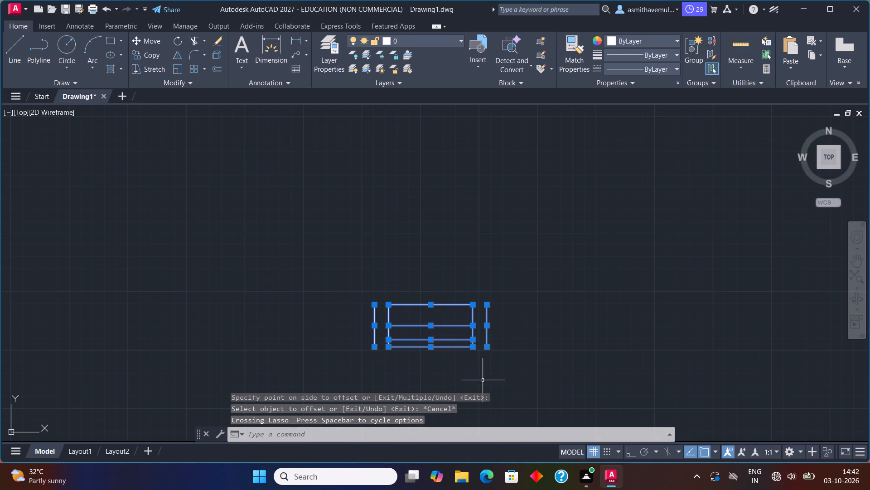
pyautogui.press('m')
pyautogui.press('Return')
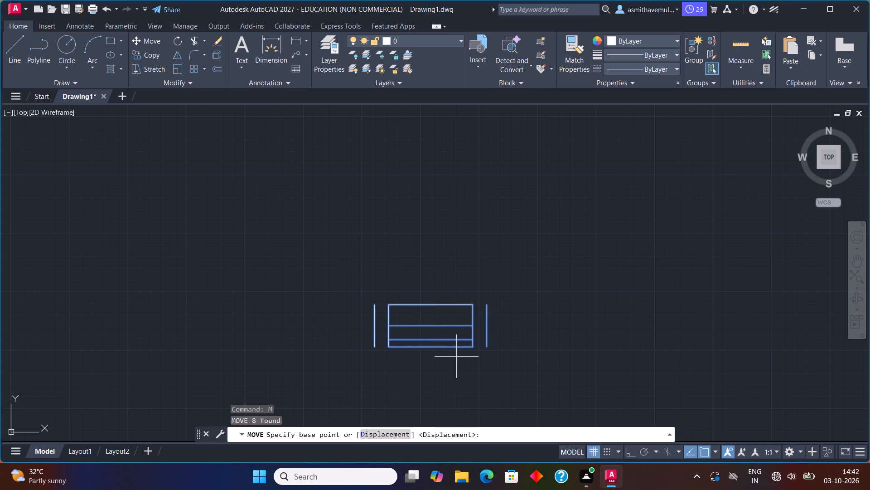
pyautogui.click(375, 348)
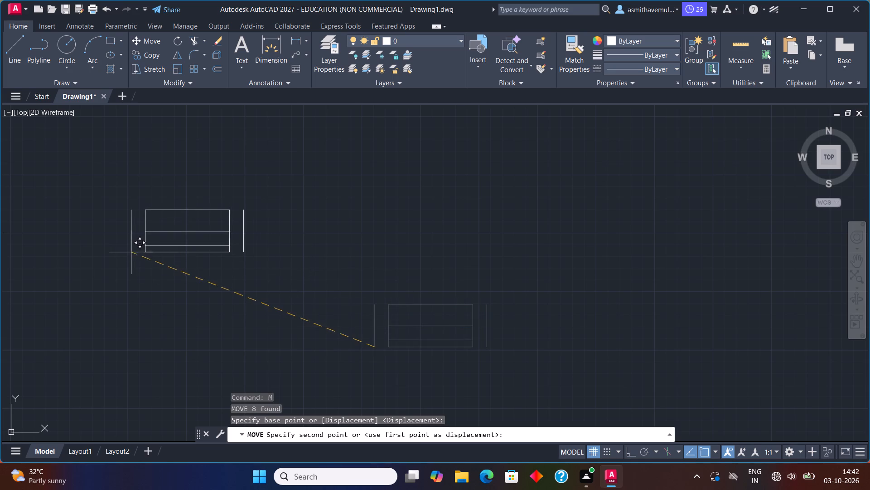
pyautogui.moveTo(131, 253); pyautogui.dragTo(516, 358, button='middle')
pyautogui.scroll(-1, 516, 357)
pyautogui.scroll(-2, 246, 295)
pyautogui.moveTo(242, 292); pyautogui.dragTo(428, 323, button='middle')
pyautogui.scroll(-1, 330, 291)
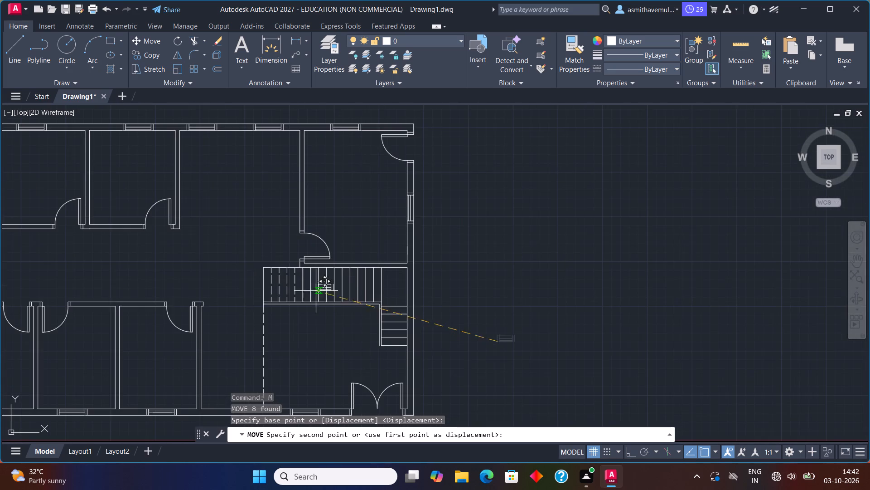
pyautogui.moveTo(250, 282); pyautogui.dragTo(450, 370, button='middle')
pyautogui.moveTo(121, 256); pyautogui.dragTo(215, 297, button='middle')
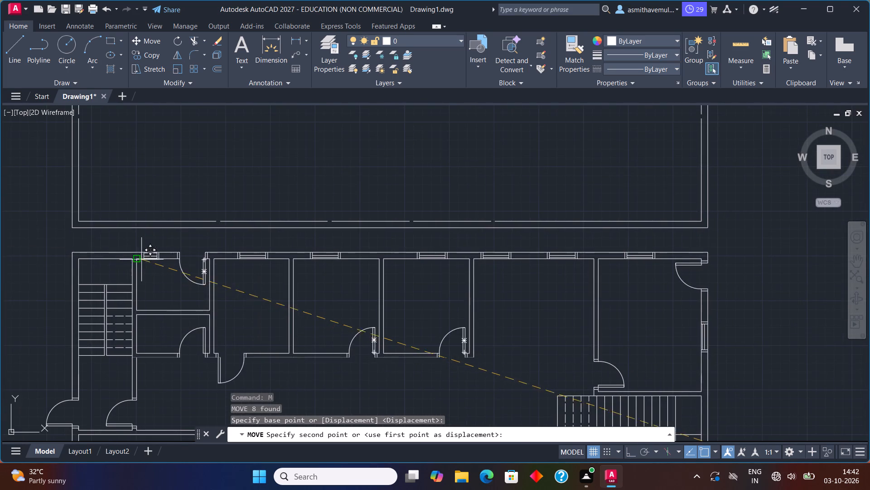
pyautogui.scroll(4, 141, 260)
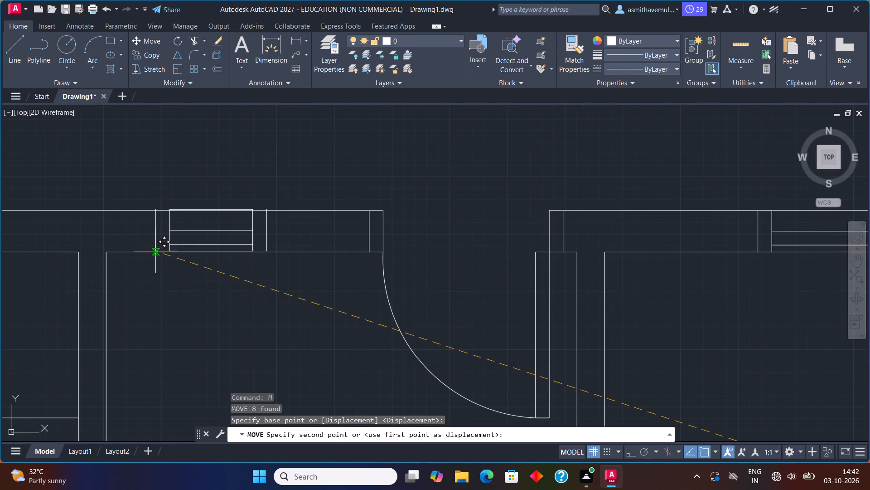
pyautogui.scroll(2, 155, 252)
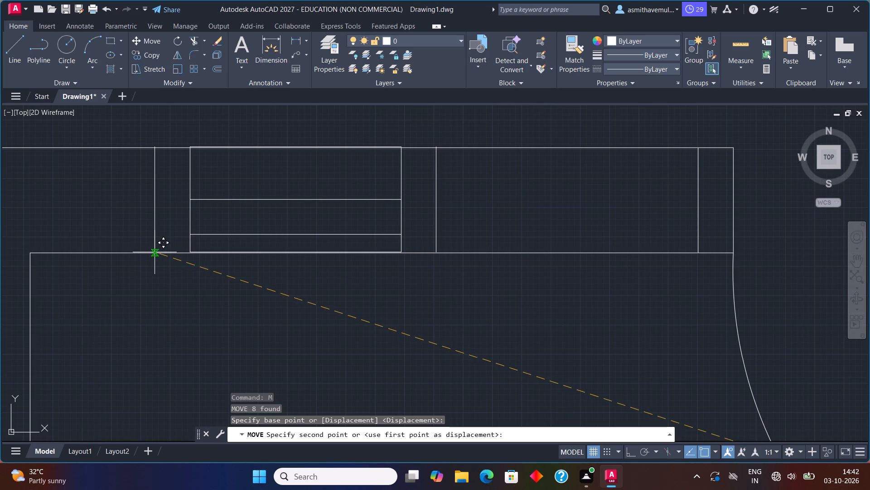
pyautogui.scroll(2, 155, 253)
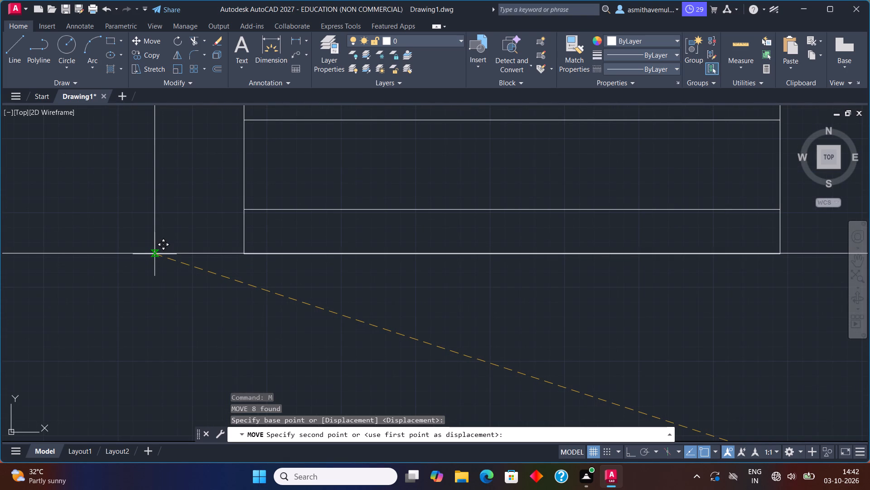
pyautogui.click(155, 254)
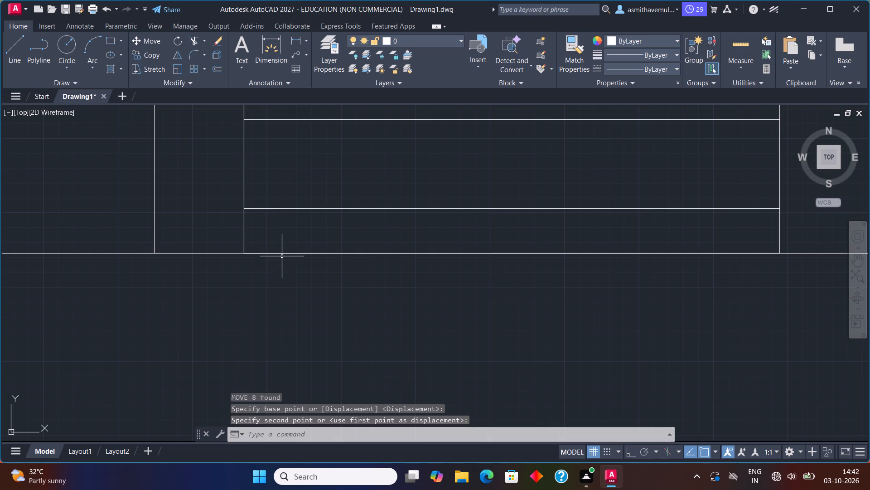
# Delete the small window's two long outer lines that overlap the north wall's inner and outer faces.
pyautogui.click(286, 253)
pyautogui.scroll(-1, 285, 255)
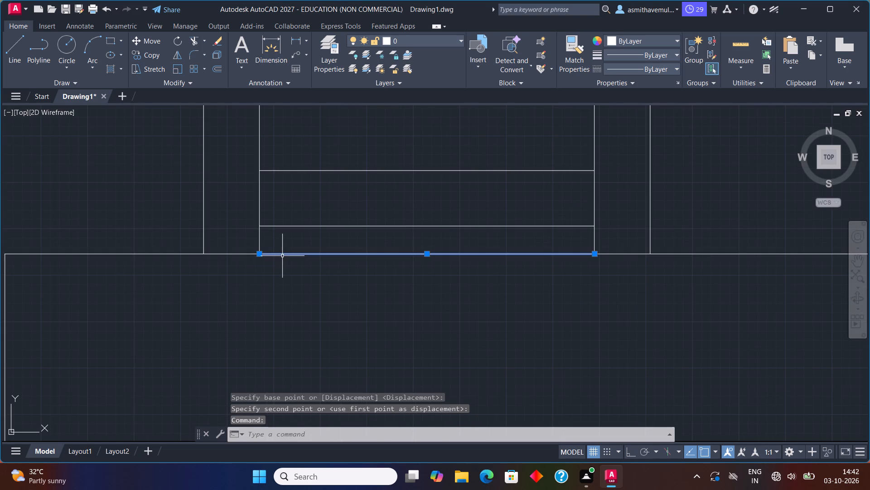
pyautogui.press('Delete')
pyautogui.scroll(-1, 326, 260)
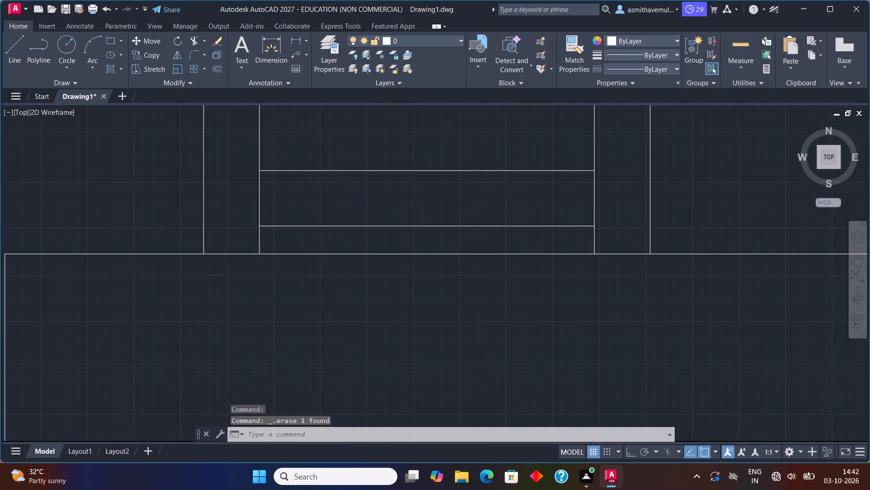
pyautogui.moveTo(375, 241); pyautogui.dragTo(350, 272, button='middle')
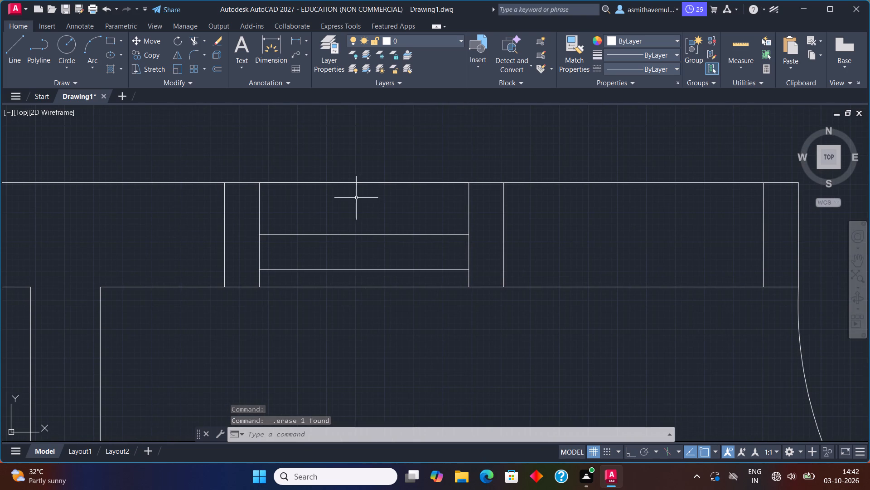
pyautogui.click(367, 181)
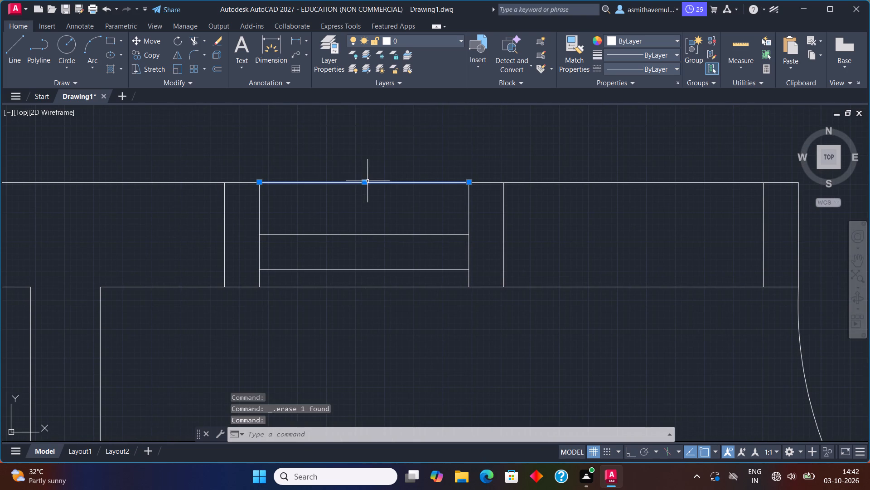
pyautogui.press('Delete')
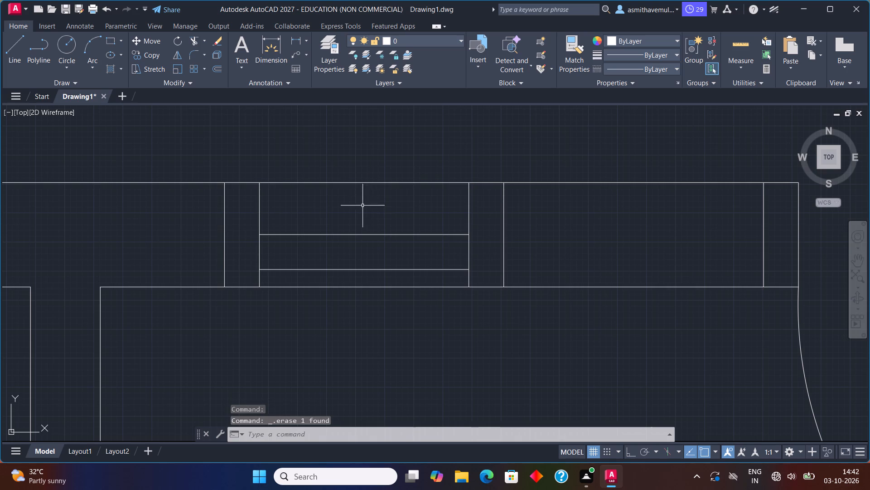
# Extend the southwest room's inner west-wall line north across the room's north wall to that wall's corridor-side face.
pyautogui.scroll(-4, 418, 234)
pyautogui.moveTo(499, 351); pyautogui.dragTo(472, 310, button='middle')
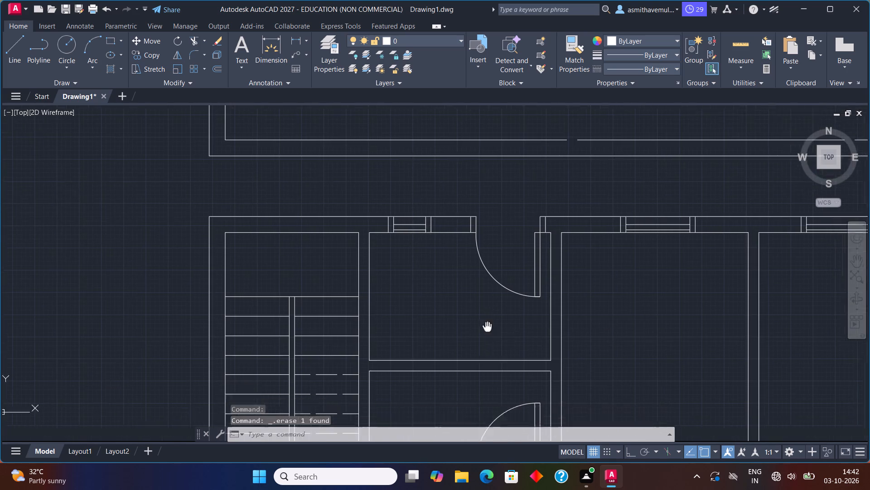
pyautogui.moveTo(472, 310); pyautogui.dragTo(422, 269, button='middle')
pyautogui.scroll(-1, 442, 276)
pyautogui.moveTo(537, 323); pyautogui.dragTo(408, 233, button='middle')
pyautogui.scroll(-1, 412, 241)
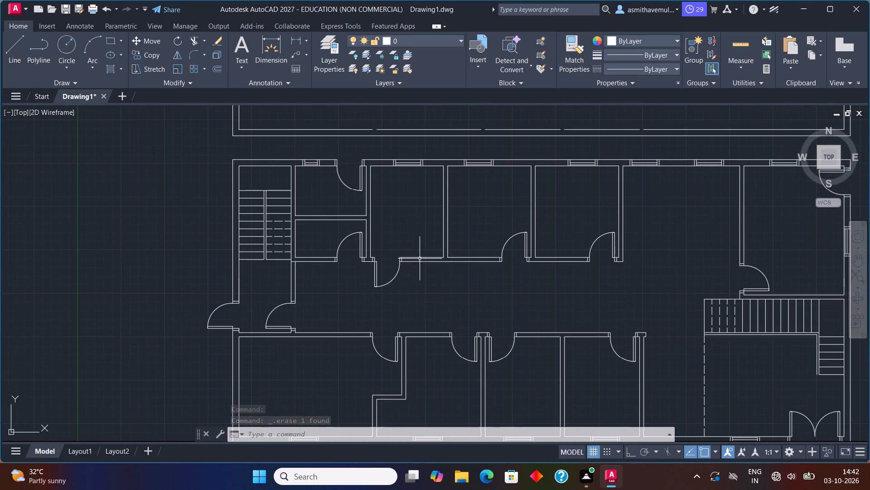
pyautogui.moveTo(535, 332); pyautogui.dragTo(474, 243, button='middle')
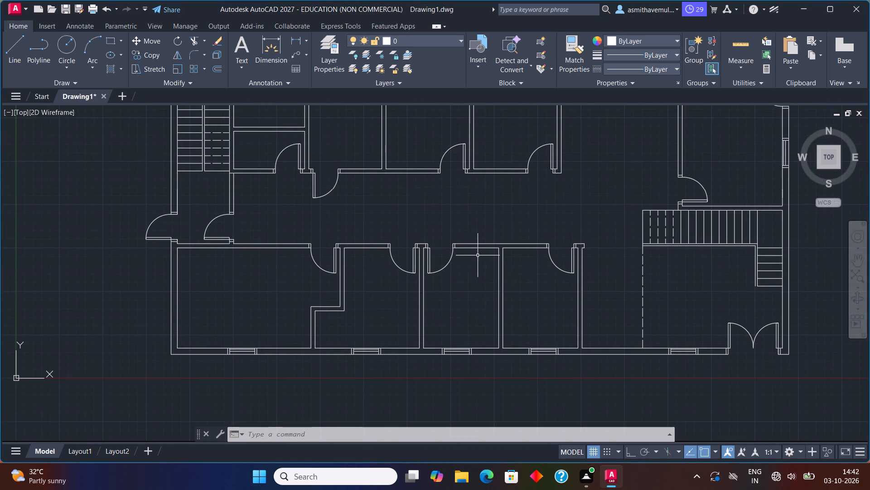
pyautogui.moveTo(282, 208); pyautogui.dragTo(285, 209, button='middle')
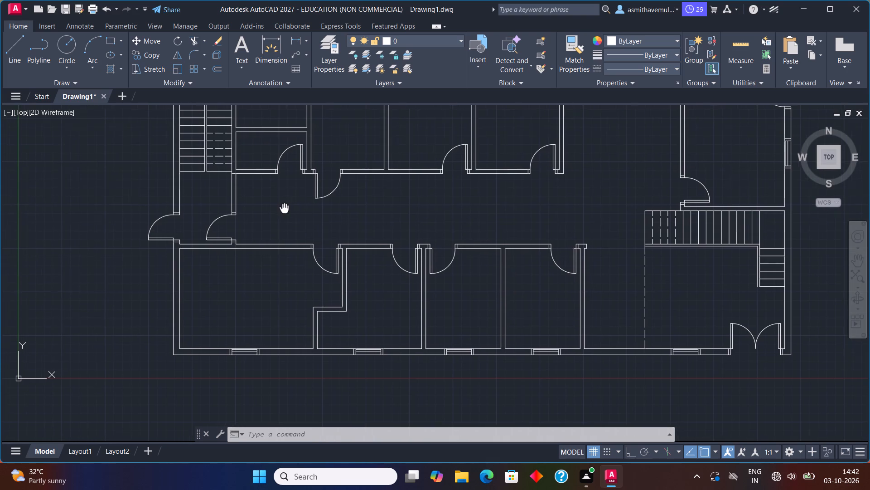
pyautogui.moveTo(285, 209); pyautogui.dragTo(318, 216, button='middle')
pyautogui.scroll(3, 200, 260)
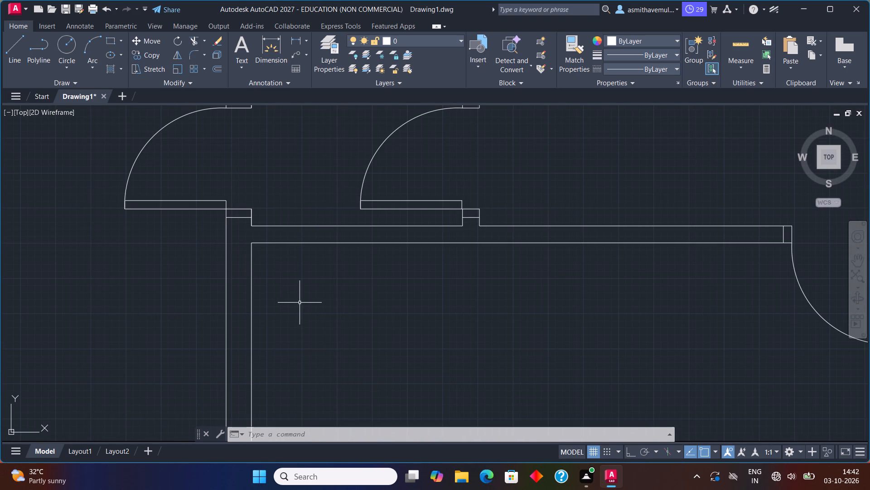
pyautogui.write('EXY')
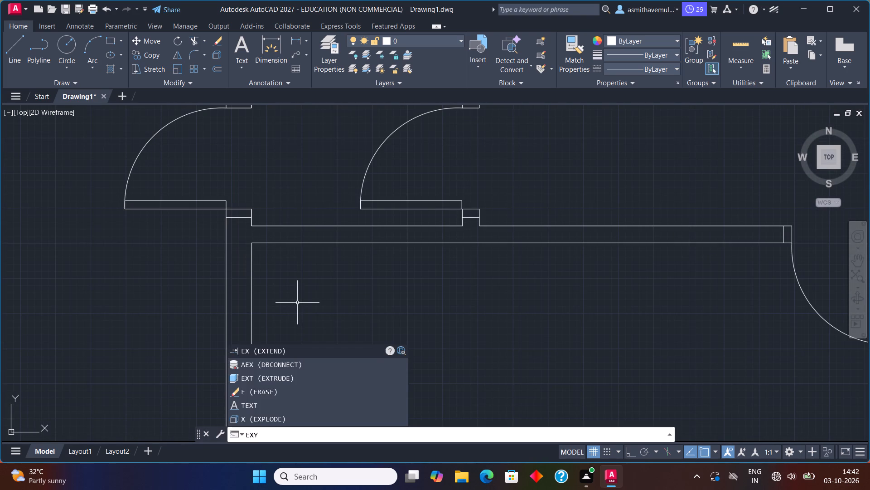
pyautogui.press('BackSpace')
pyautogui.write('TEND')
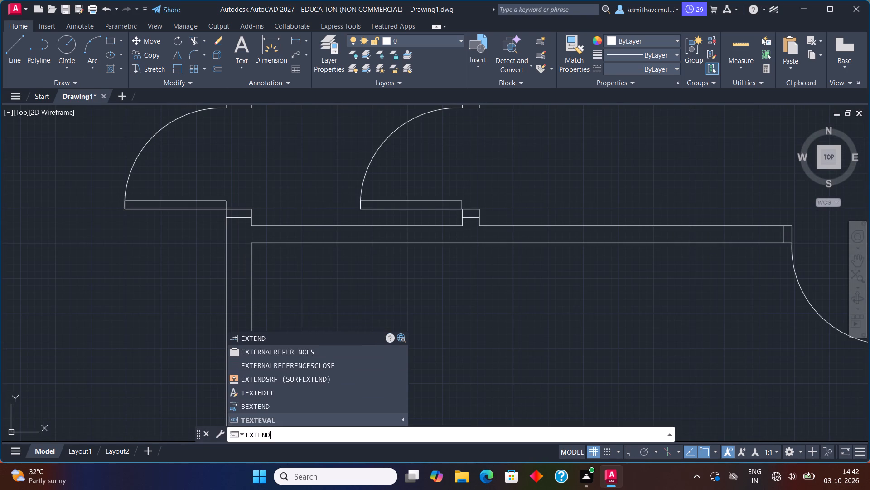
pyautogui.press('Return')
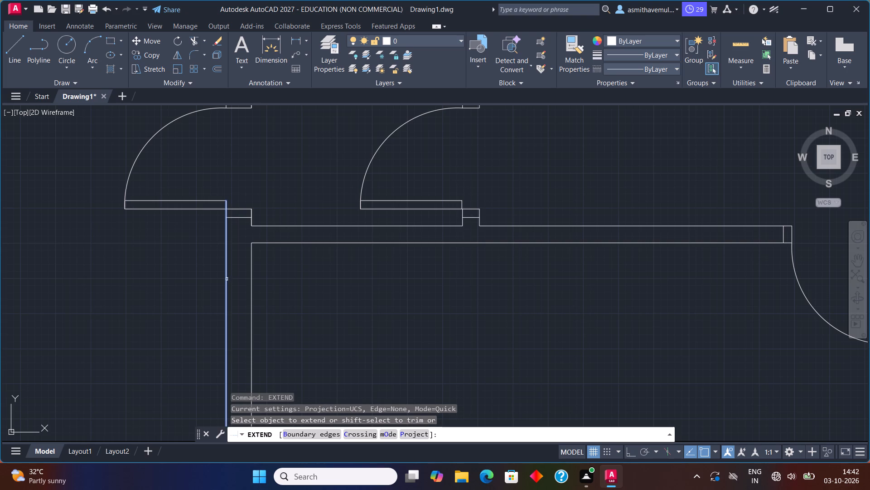
pyautogui.click(251, 264)
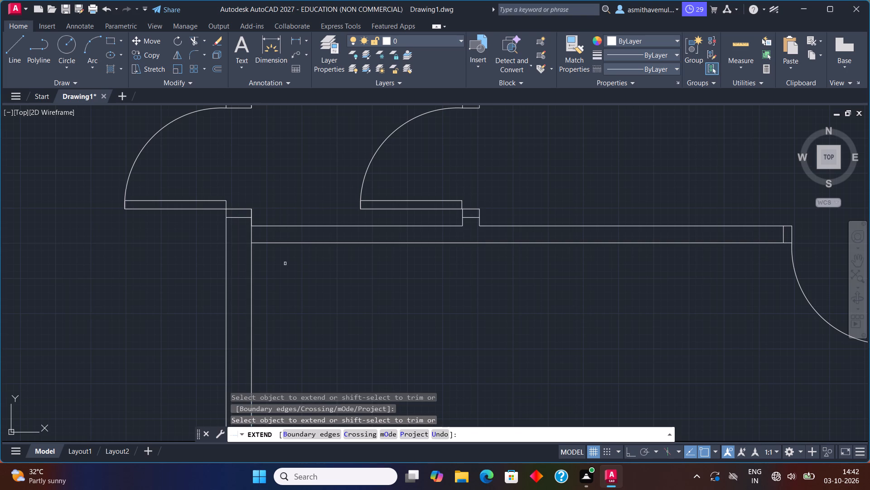
pyautogui.press('Escape')
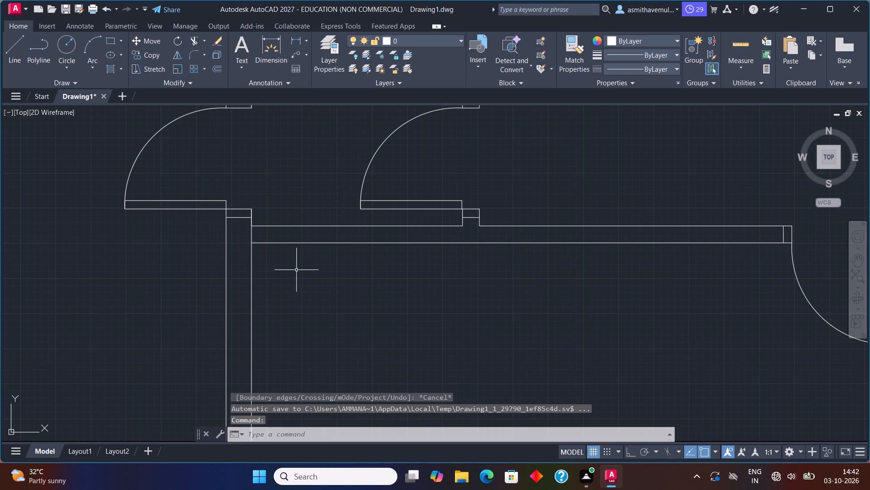
# With Ortho on, draw a line about 3'7" south from the southwest room's north wall, continuing west to its west wall.
pyautogui.moveTo(389, 261); pyautogui.dragTo(375, 255, button='middle')
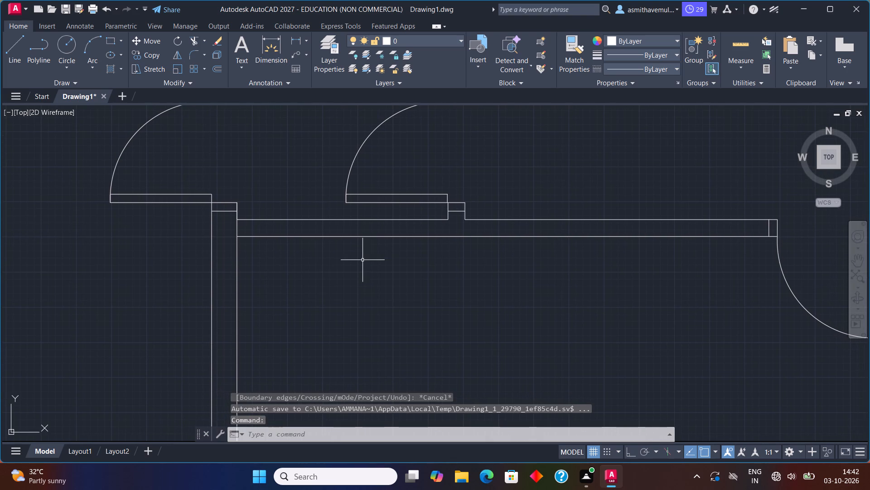
pyautogui.press('l')
pyautogui.press('Return')
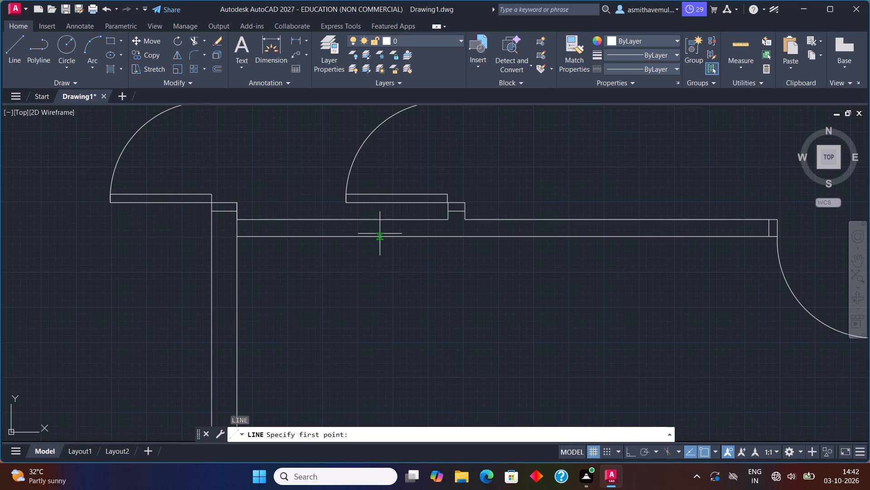
pyautogui.click(379, 238)
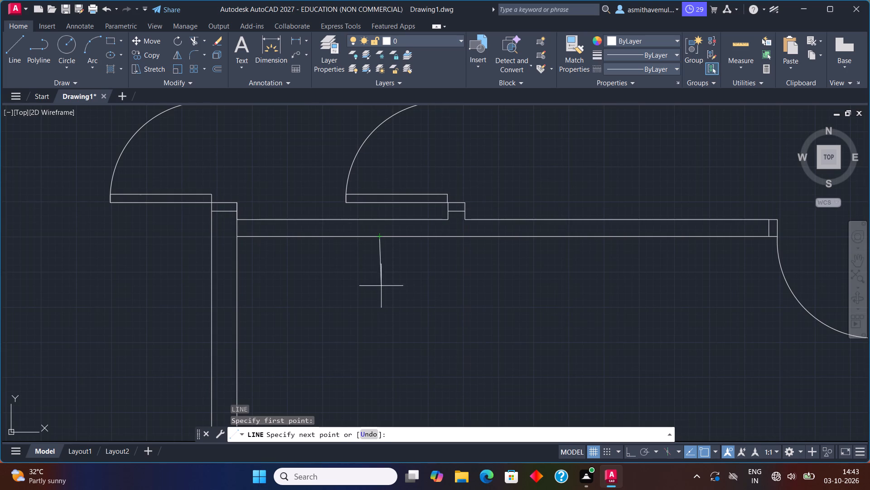
pyautogui.press('F8')
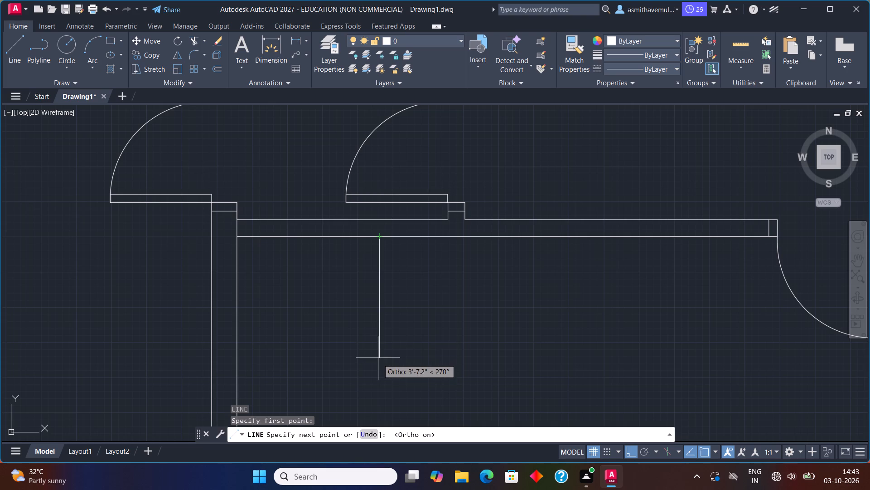
pyautogui.click(378, 359)
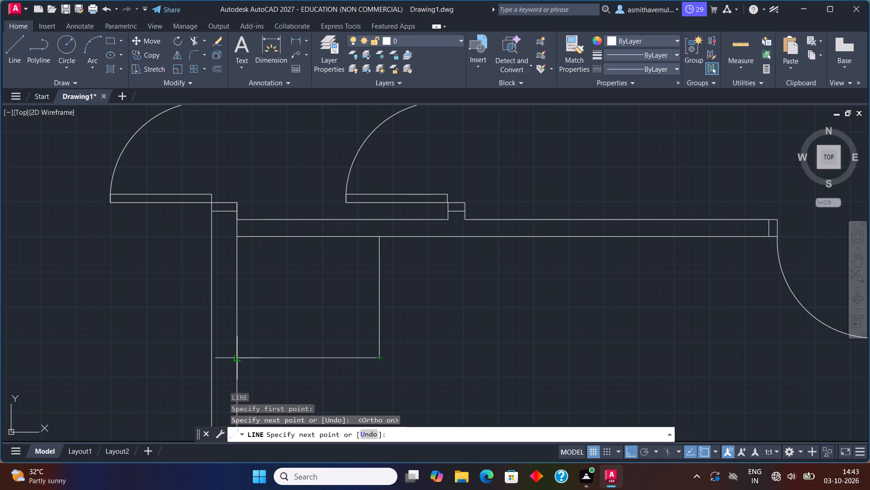
pyautogui.click(239, 362)
pyautogui.press('Escape')
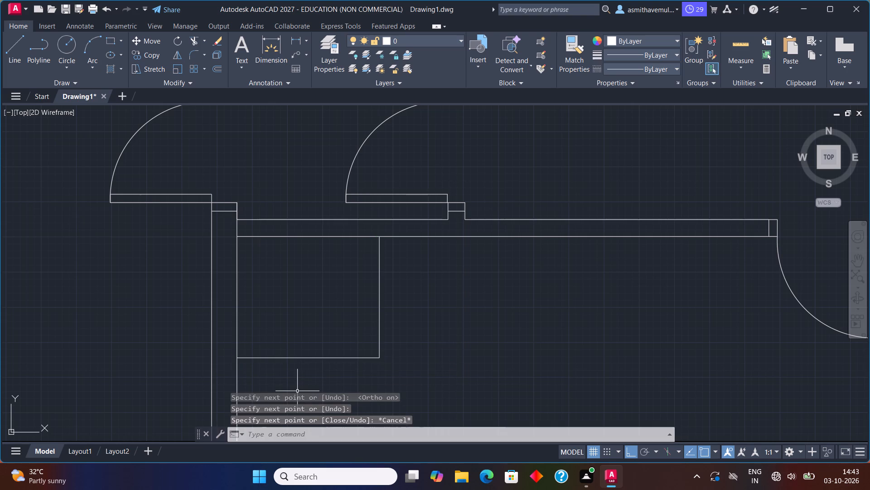
# Offset both lines of the new corner enclosure 6" inward to give its walls thickness.
pyautogui.press('o')
pyautogui.press('Return')
pyautogui.press('6')
pyautogui.hotkey('shift', '"')
pyautogui.press('Return')
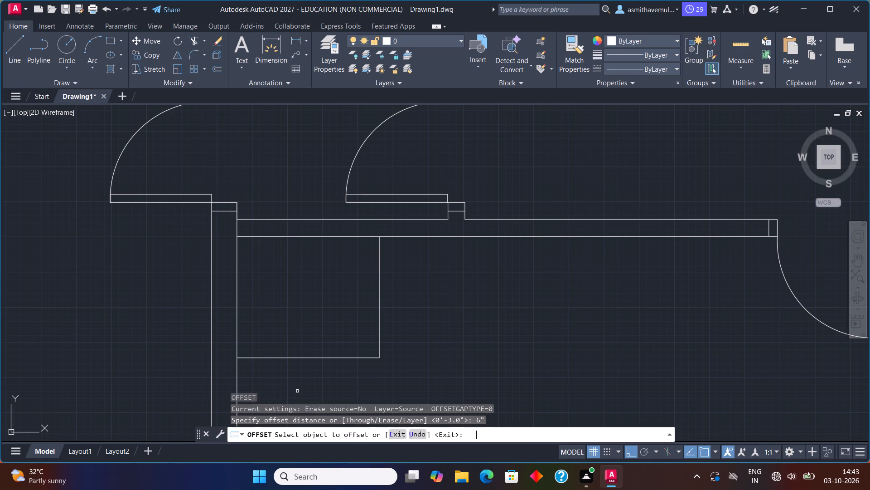
pyautogui.click(380, 334)
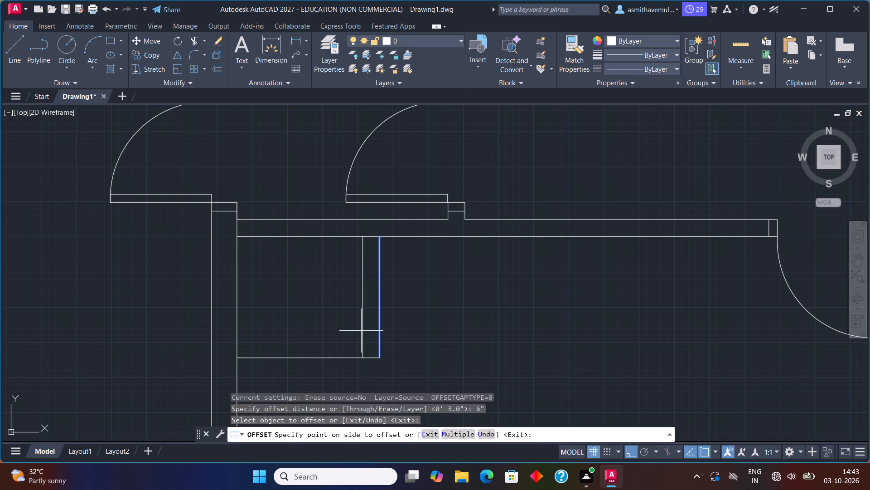
pyautogui.click(361, 331)
pyautogui.click(335, 359)
pyautogui.click(335, 330)
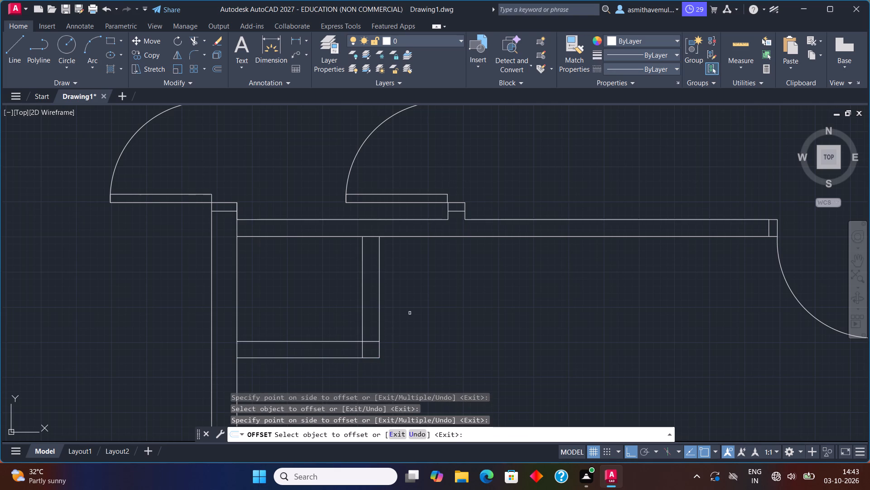
# Extend the corner enclosure's inner vertical wall line north across the room's north wall to that wall's corridor-side face.
pyautogui.press('Escape')
pyautogui.press('e')
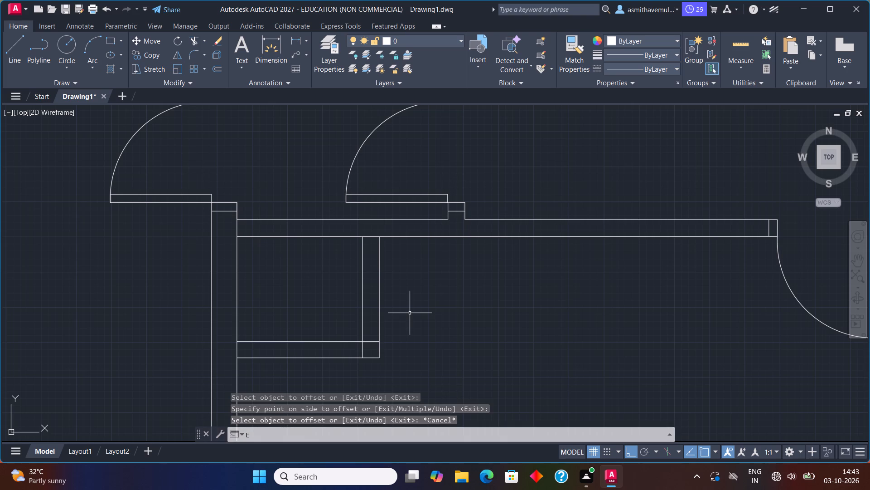
pyautogui.write('XTEND')
pyautogui.press('Return')
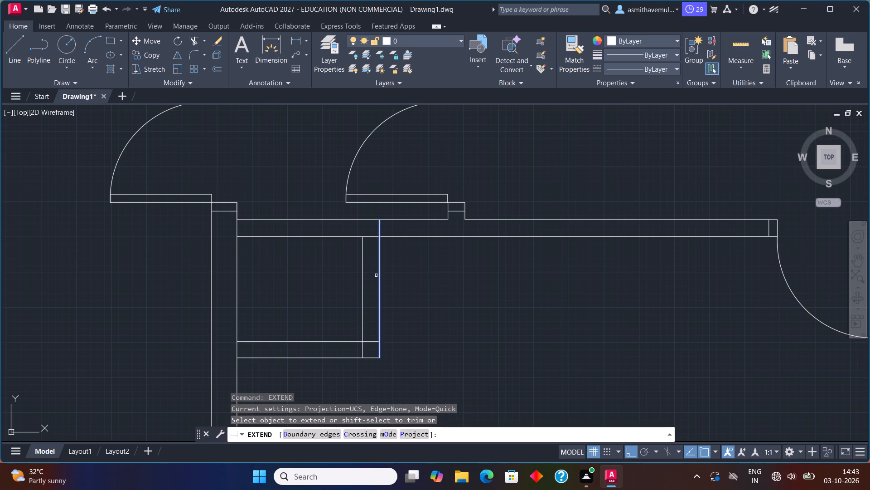
pyautogui.click(362, 264)
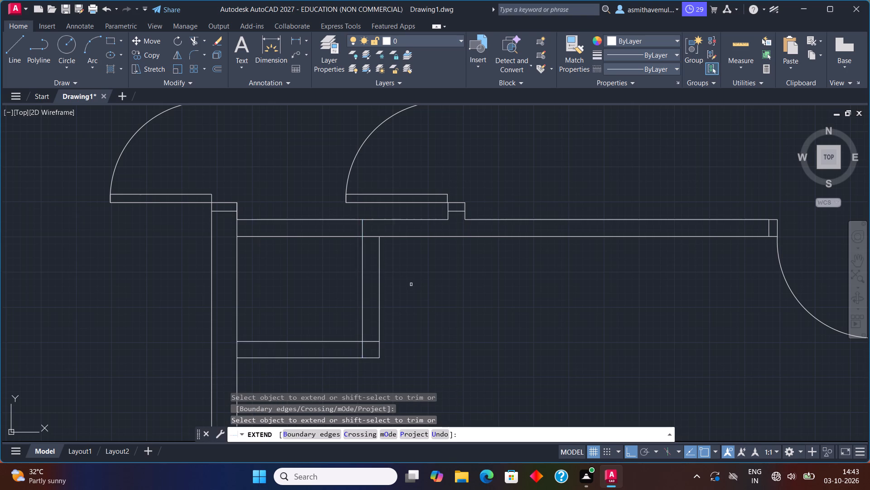
# Trim both north-wall lines across the enclosure's opening and the short line crossing the junction with its east wall.
pyautogui.press('Escape')
pyautogui.write('TRIM')
pyautogui.press('Return')
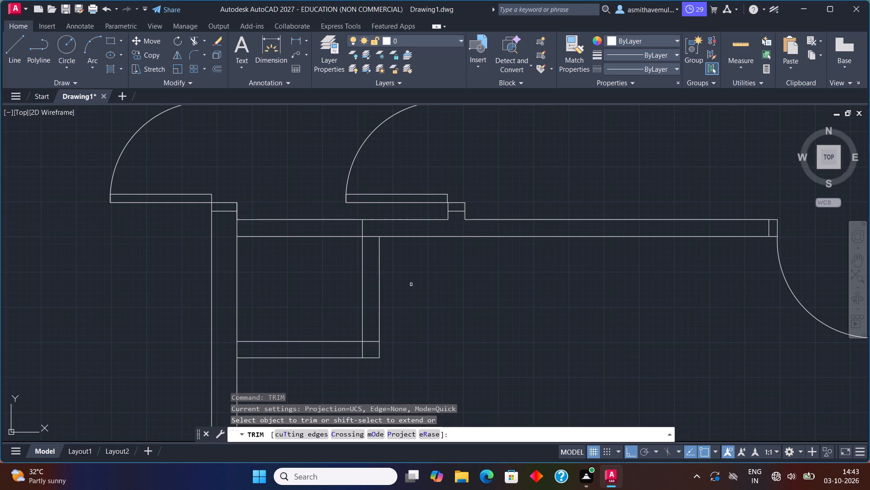
pyautogui.moveTo(277, 266); pyautogui.dragTo(296, 211)
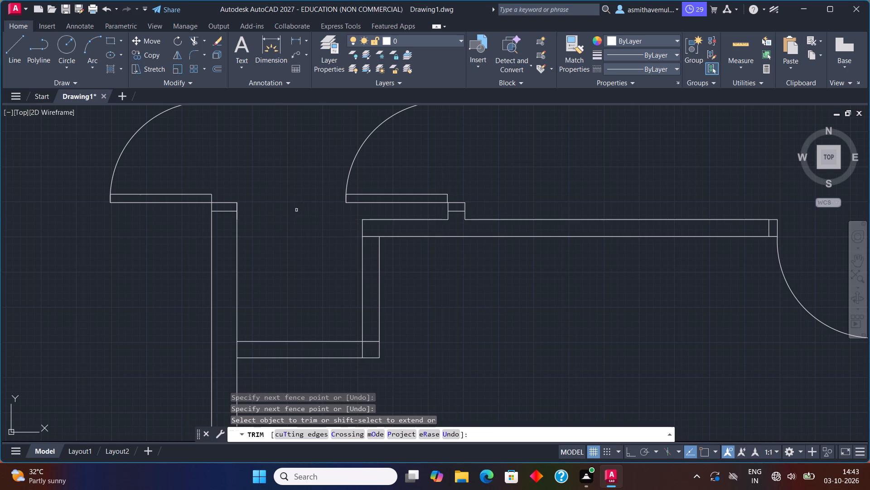
pyautogui.scroll(1, 370, 234)
pyautogui.moveTo(370, 235); pyautogui.dragTo(373, 254)
pyautogui.scroll(-2, 374, 258)
# Trim the overlapping line ends at the enclosure's southeast corner so its two walls join cleanly.
pyautogui.moveTo(370, 292); pyautogui.dragTo(364, 281, button='middle')
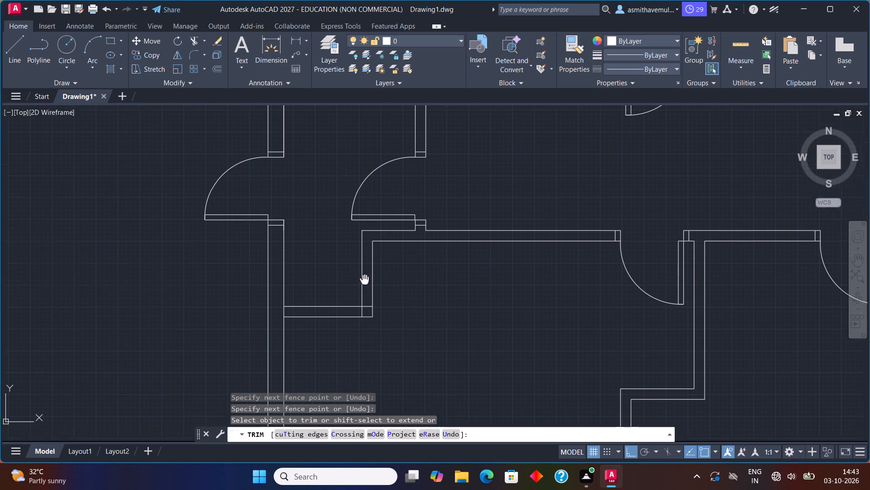
pyautogui.moveTo(364, 281); pyautogui.dragTo(359, 254, button='middle')
pyautogui.scroll(3, 366, 270)
pyautogui.moveTo(349, 291); pyautogui.dragTo(348, 311)
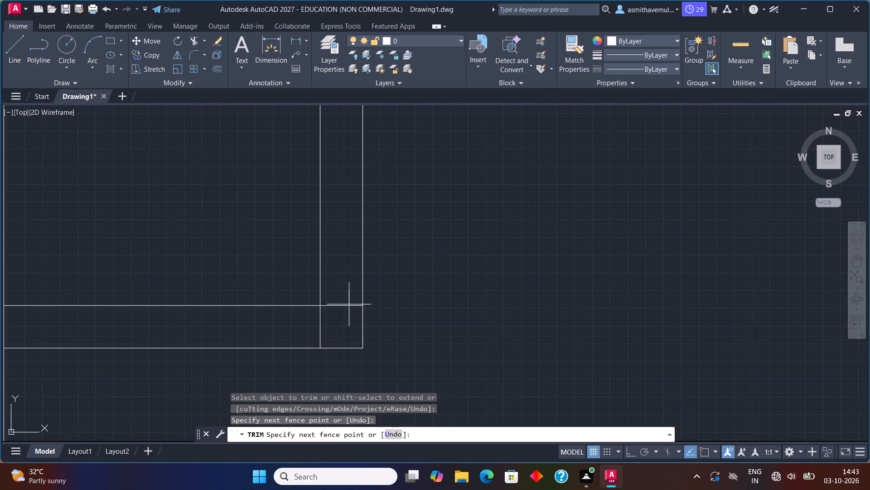
pyautogui.moveTo(348, 311); pyautogui.dragTo(301, 333)
pyautogui.scroll(-3, 411, 299)
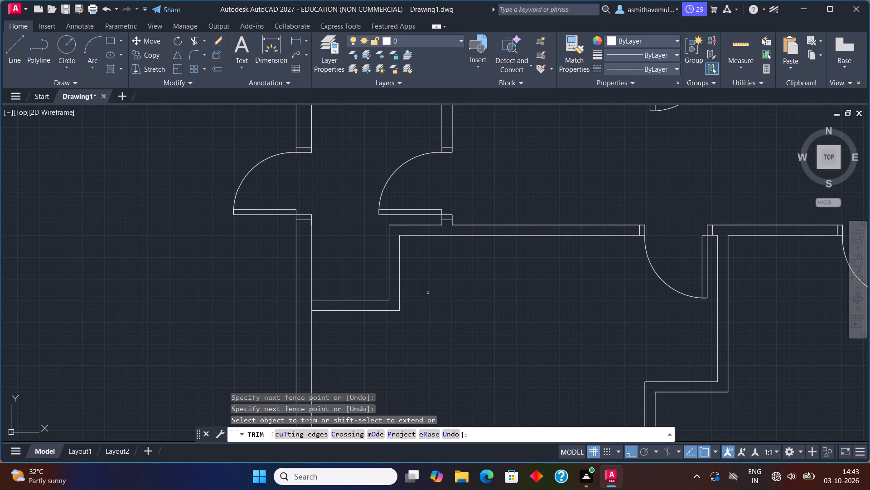
pyautogui.press('Escape')
# Add single-line text 1' high at 0 rotation in the southwest room, reading CONFERENCE with 16'X12' on the second line.
pyautogui.scroll(-2, 428, 293)
pyautogui.moveTo(463, 326); pyautogui.dragTo(294, 311, button='middle')
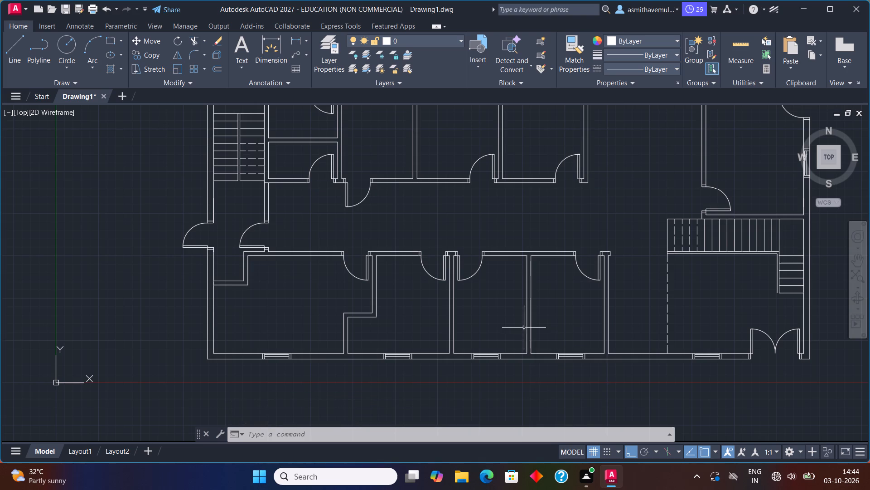
pyautogui.moveTo(464, 323); pyautogui.dragTo(417, 274, button='middle')
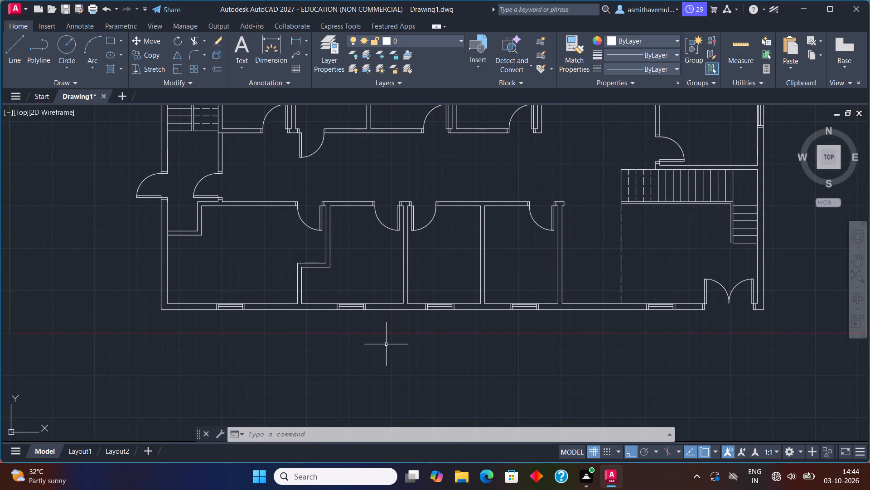
pyautogui.write('TEXT')
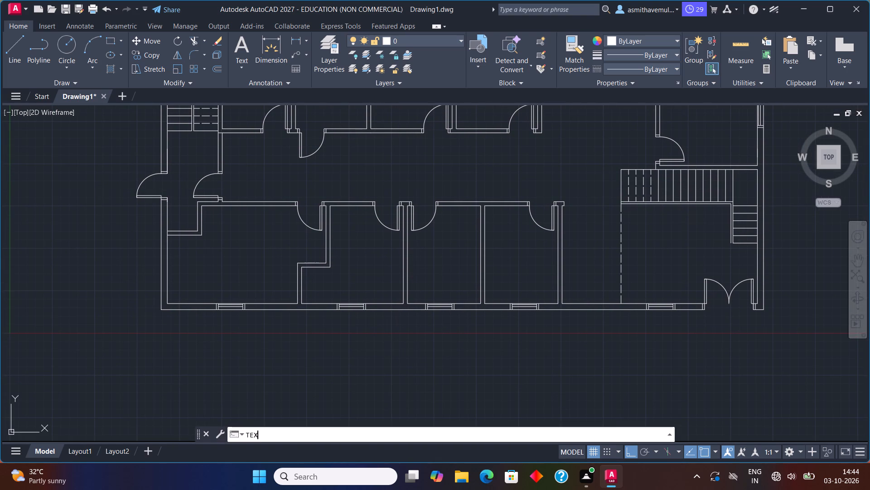
pyautogui.press('Return')
pyautogui.click(380, 354)
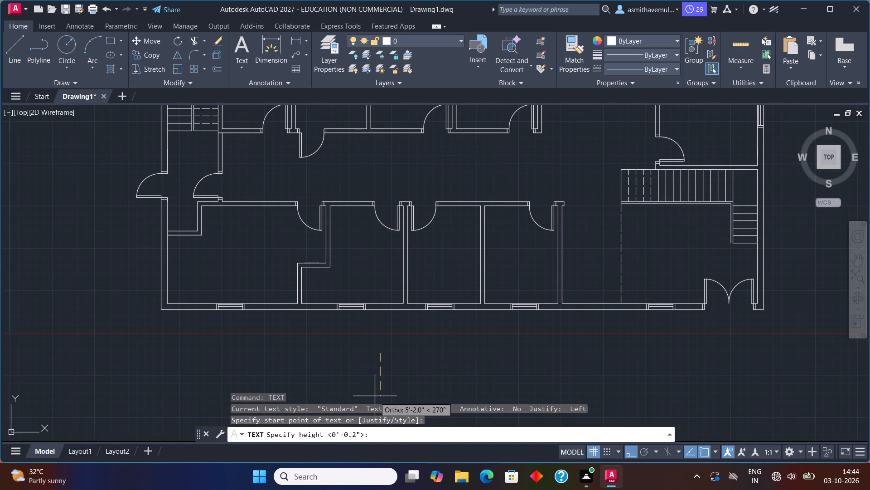
pyautogui.write("1'")
pyautogui.press('Return')
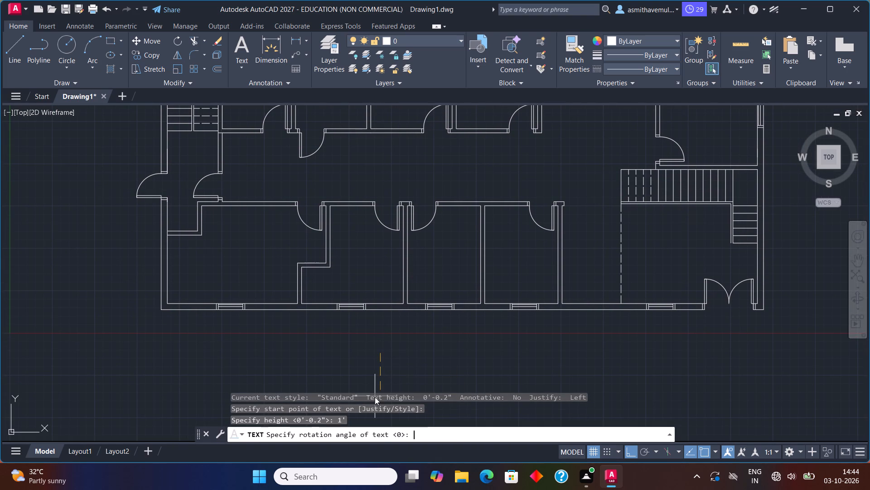
pyautogui.press('0')
pyautogui.press('Return')
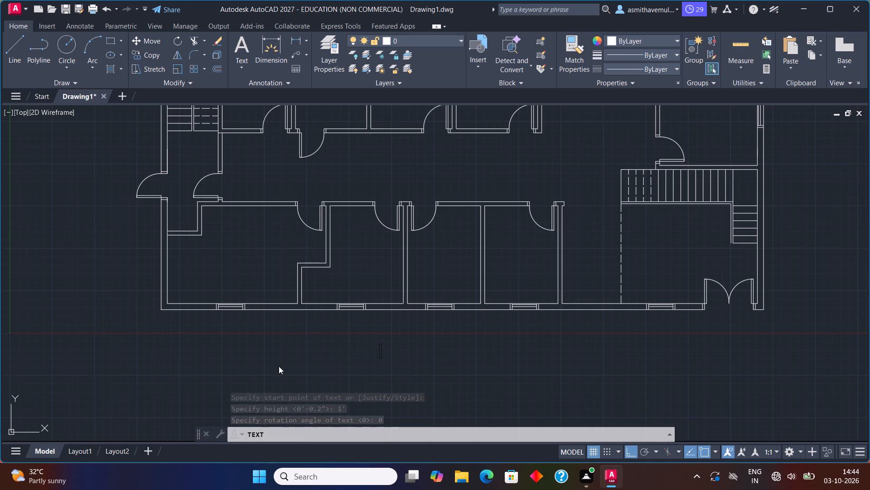
pyautogui.moveTo(247, 355); pyautogui.dragTo(267, 335, button='middle')
pyautogui.scroll(1, 210, 246)
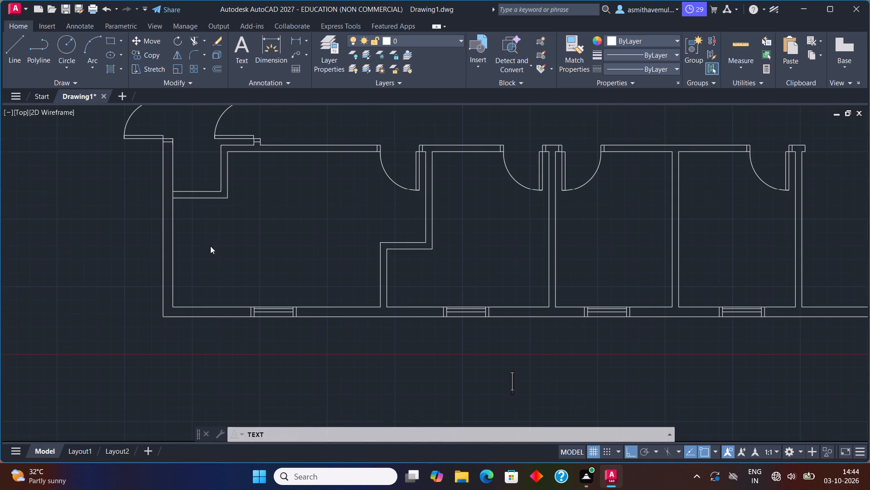
pyautogui.click(194, 237)
pyautogui.press('c')
pyautogui.press('o')
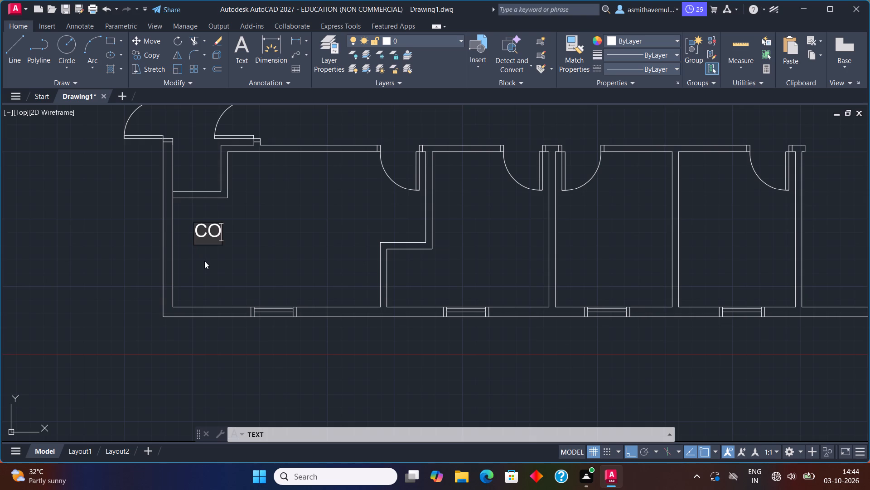
pyautogui.write('NFERE')
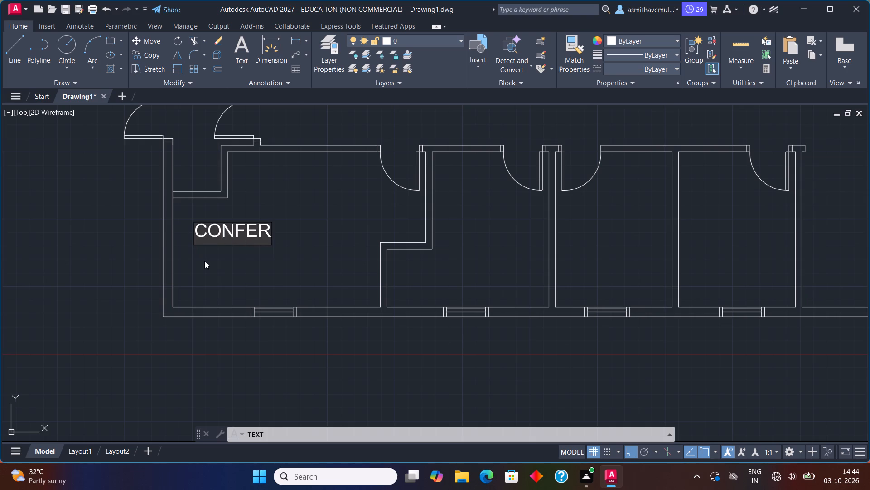
pyautogui.write('NCE')
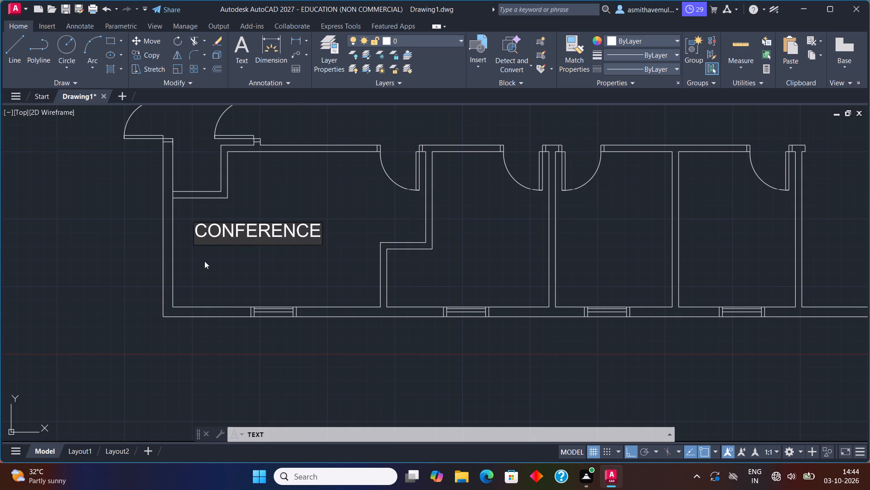
pyautogui.press('Return')
pyautogui.press('1')
pyautogui.write("6'")
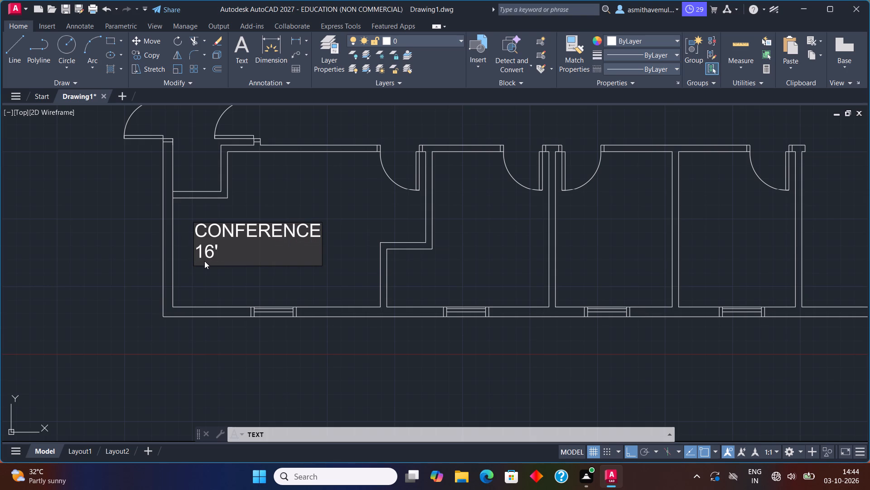
pyautogui.write("X12'")
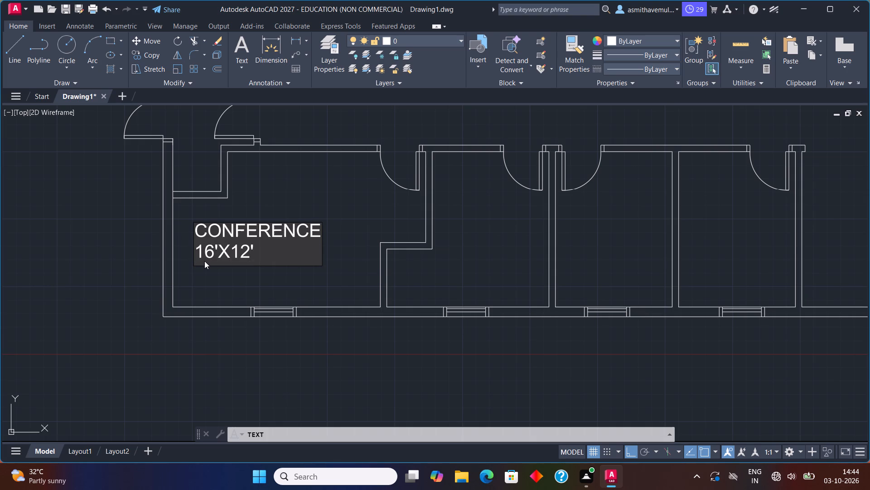
# Label the room just east of the conference room OFFICE, with 9'X12' on the line below.
pyautogui.moveTo(386, 263); pyautogui.dragTo(386, 263, button='middle')
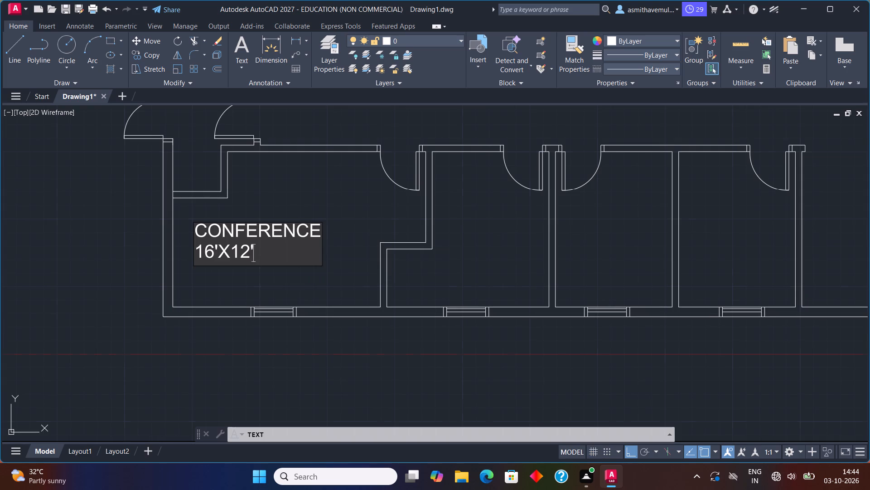
pyautogui.moveTo(386, 263); pyautogui.dragTo(208, 270, button='middle')
pyautogui.scroll(1, 208, 270)
pyautogui.click(317, 230)
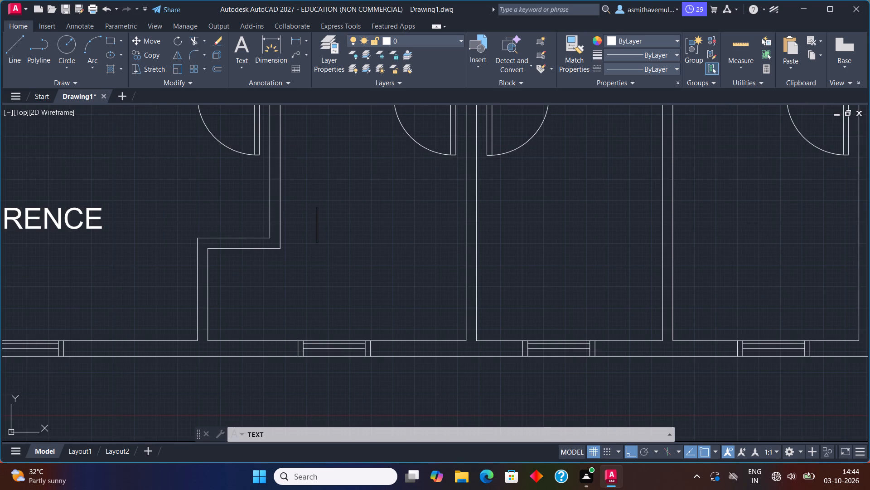
pyautogui.write('OFFICE')
pyautogui.press('Return')
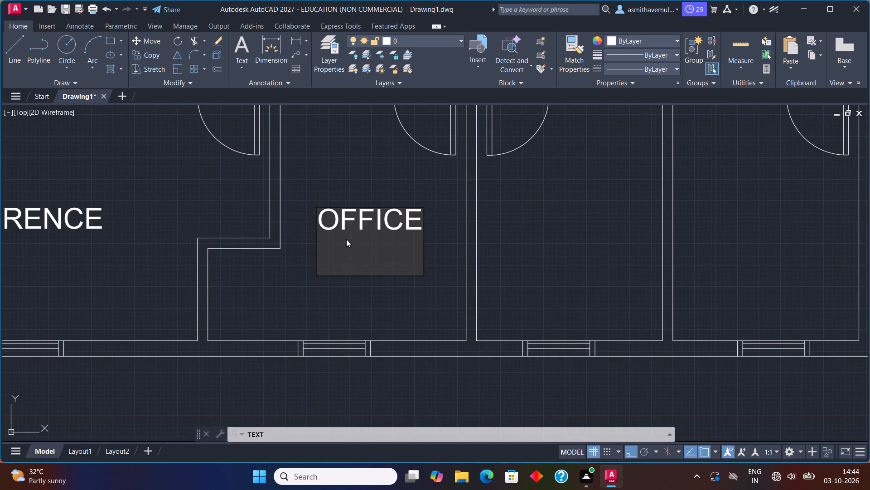
pyautogui.press('9')
pyautogui.write("'X")
pyautogui.write("12'")
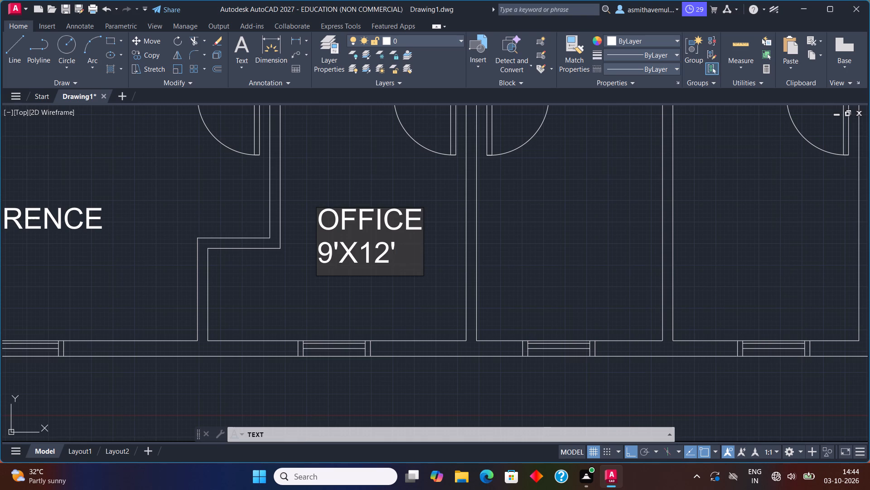
# Label the second office east of the conference room OFFICE, with 9'X12' on the line below.
pyautogui.click(505, 221)
pyautogui.press('o')
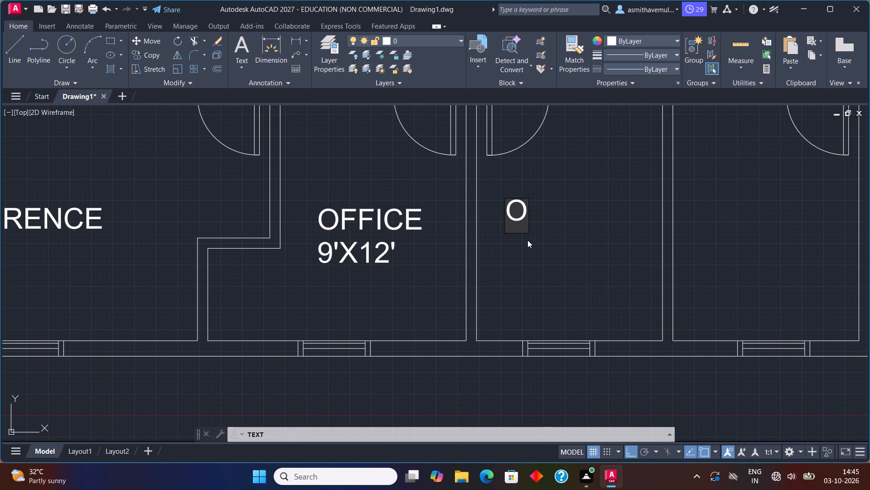
pyautogui.press('BackSpace')
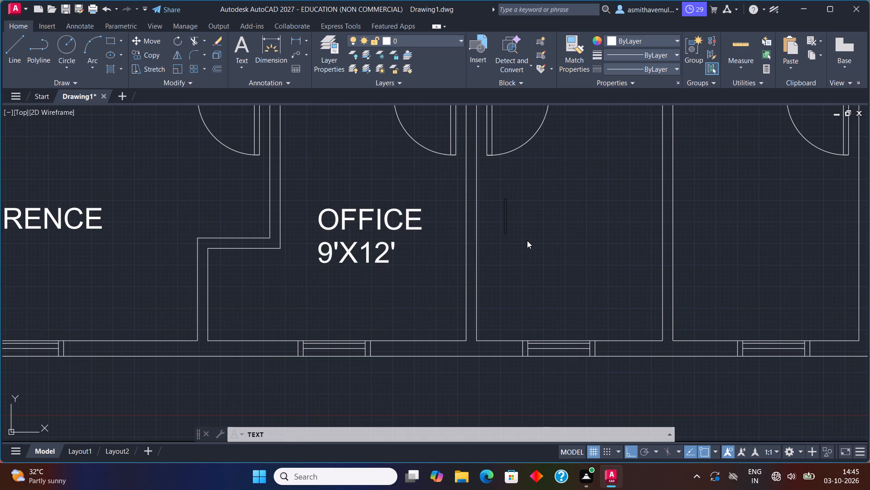
pyautogui.click(506, 238)
pyautogui.scroll(1, 508, 231)
pyautogui.click(497, 200)
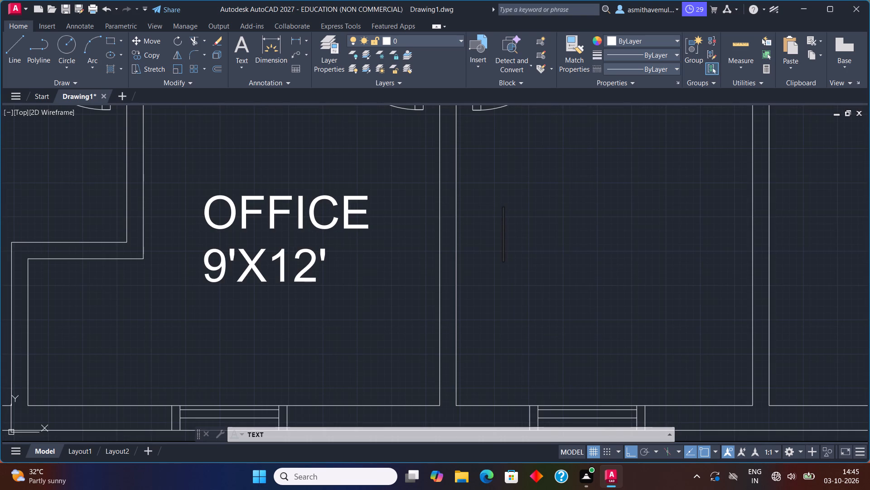
pyautogui.click(498, 223)
pyautogui.write('OFFICE')
pyautogui.press('Return')
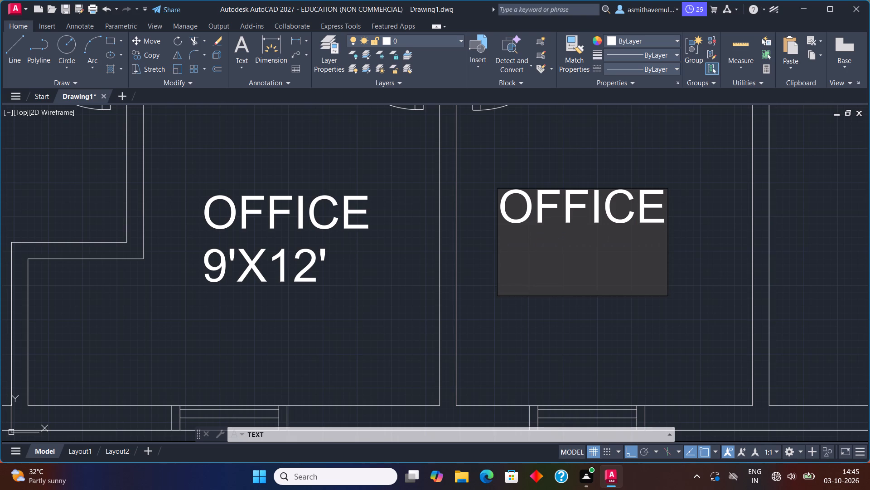
pyautogui.write("9'X12'")
# Label the third office in the south row OFFICE, with 9'X12' on the line below.
pyautogui.scroll(-1, 498, 225)
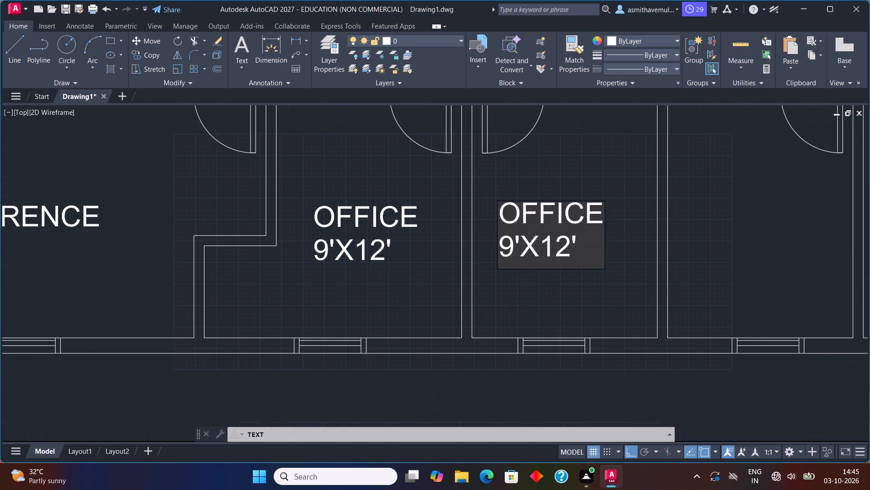
pyautogui.moveTo(740, 249); pyautogui.dragTo(583, 276, button='middle')
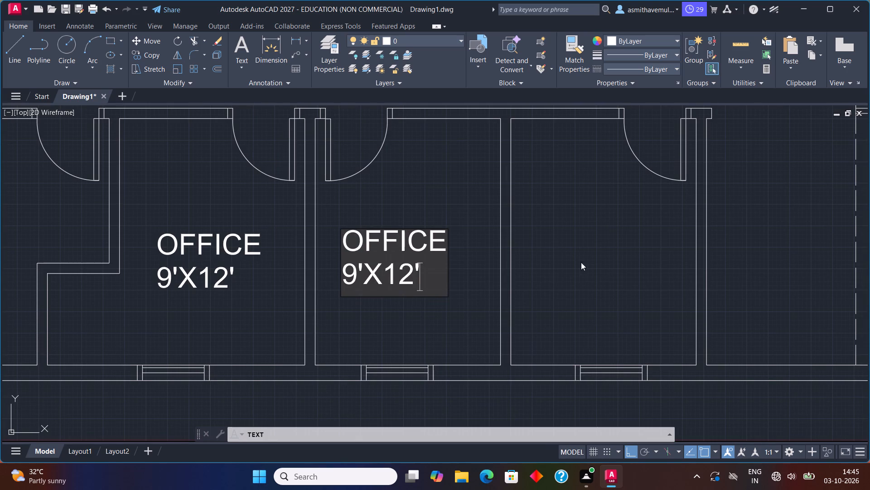
pyautogui.click(536, 241)
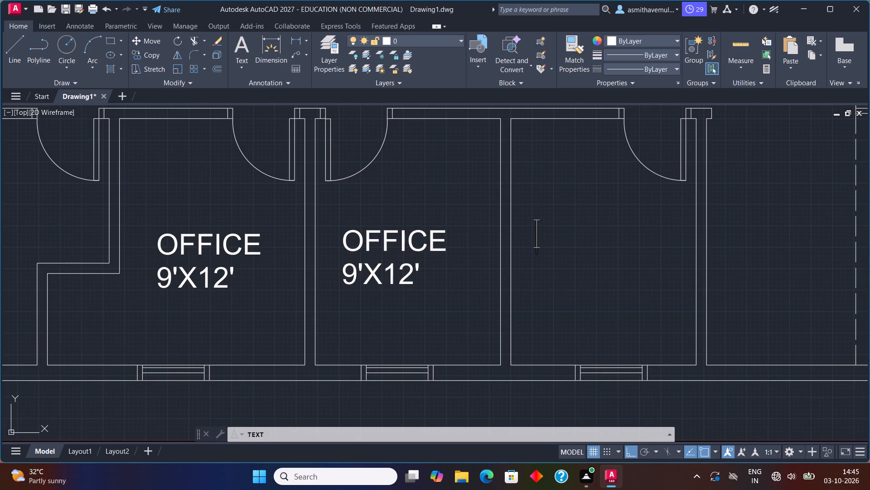
pyautogui.write('OFFICE')
pyautogui.press('Return')
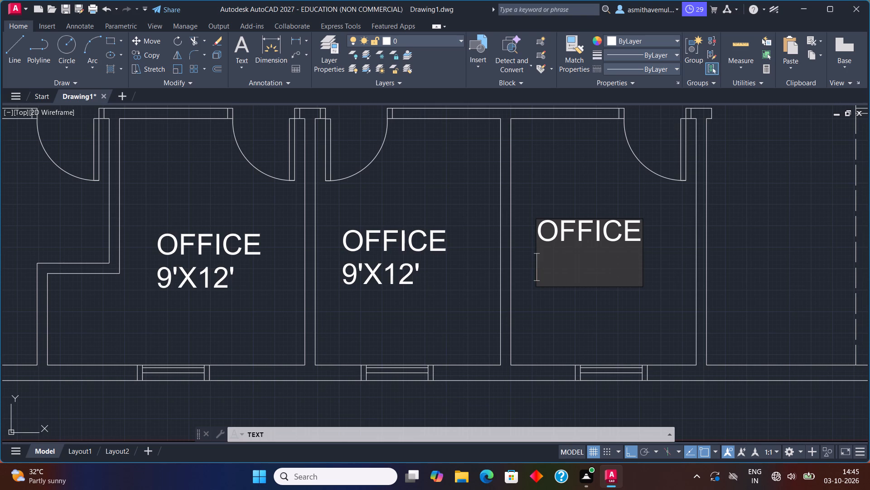
pyautogui.press('9')
pyautogui.write("'X12'")
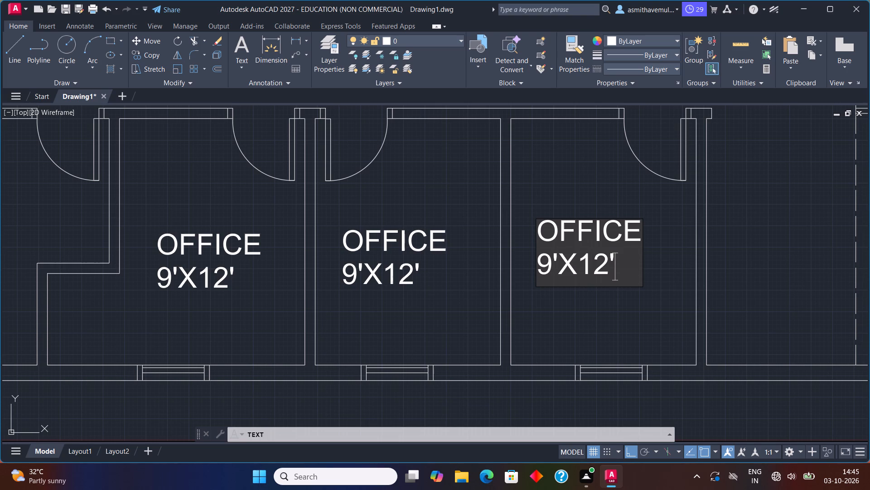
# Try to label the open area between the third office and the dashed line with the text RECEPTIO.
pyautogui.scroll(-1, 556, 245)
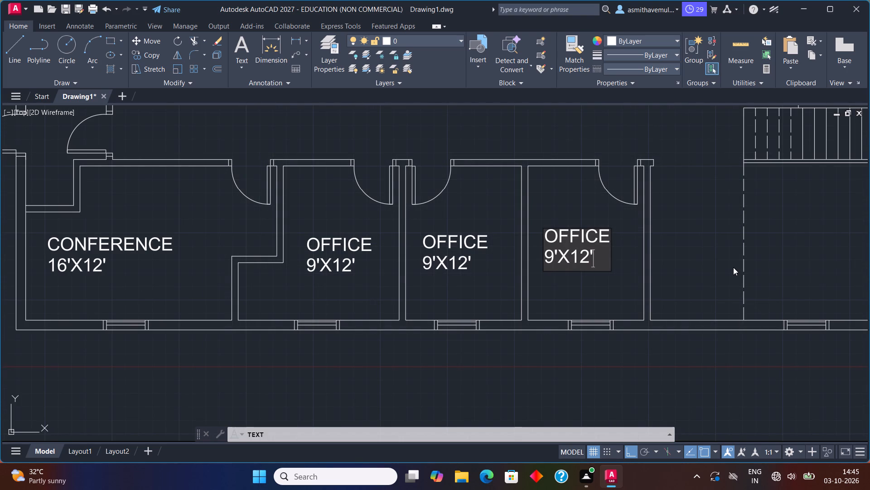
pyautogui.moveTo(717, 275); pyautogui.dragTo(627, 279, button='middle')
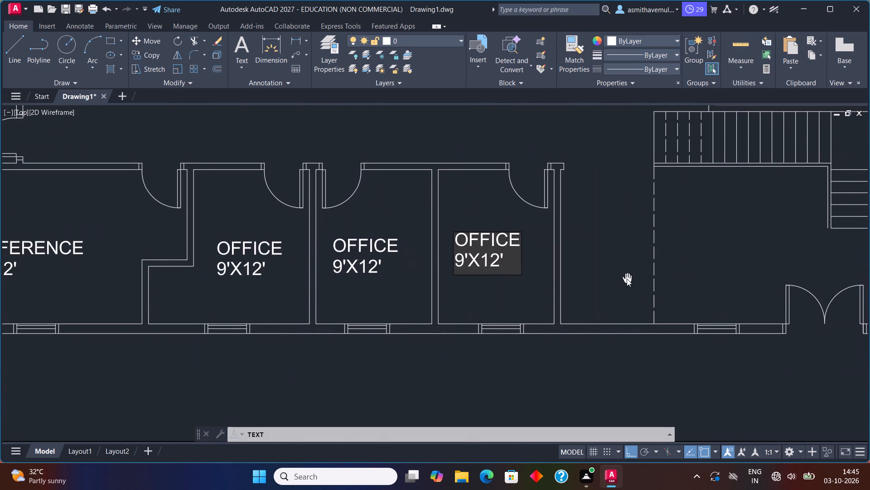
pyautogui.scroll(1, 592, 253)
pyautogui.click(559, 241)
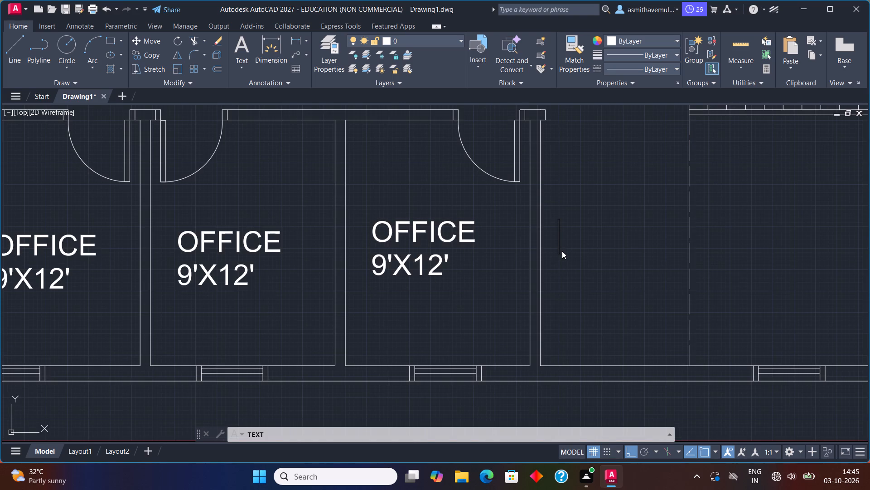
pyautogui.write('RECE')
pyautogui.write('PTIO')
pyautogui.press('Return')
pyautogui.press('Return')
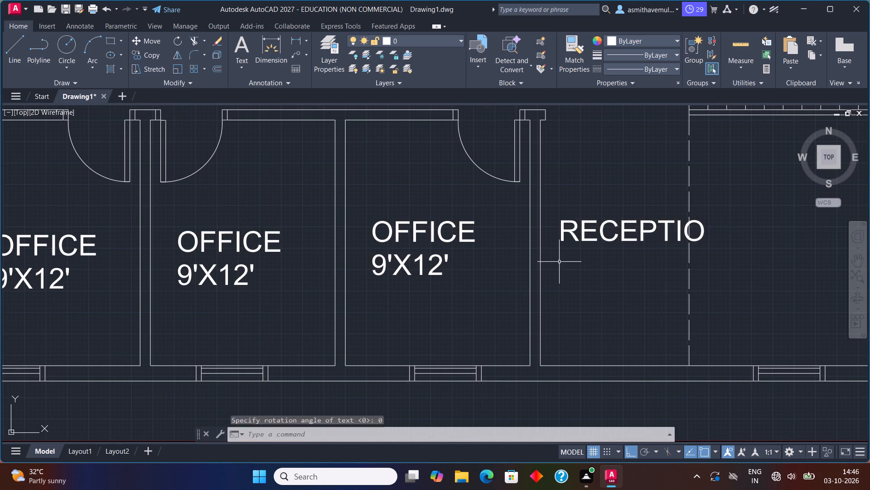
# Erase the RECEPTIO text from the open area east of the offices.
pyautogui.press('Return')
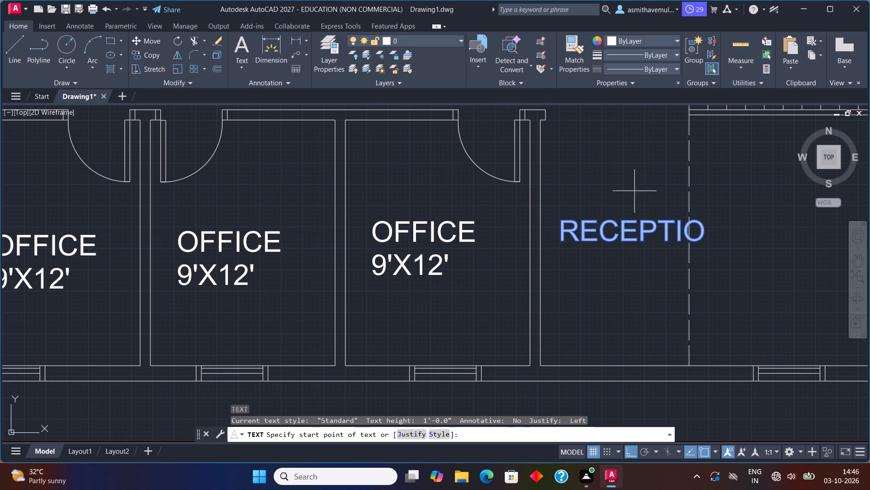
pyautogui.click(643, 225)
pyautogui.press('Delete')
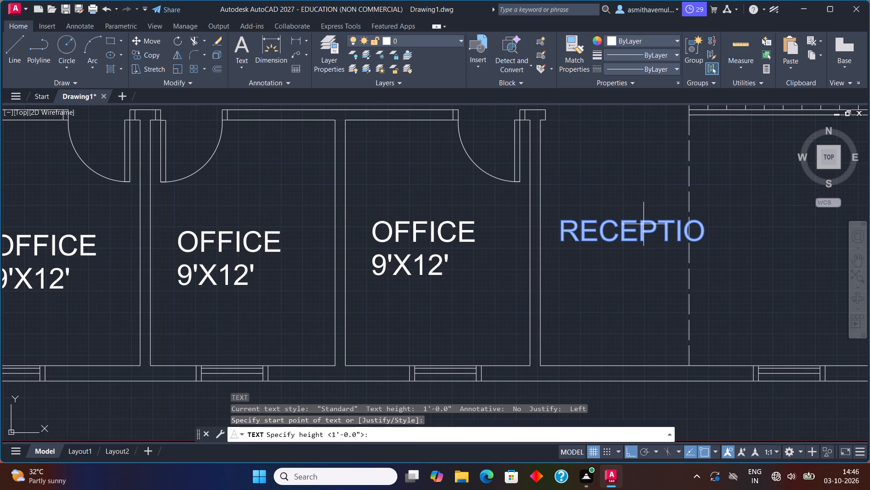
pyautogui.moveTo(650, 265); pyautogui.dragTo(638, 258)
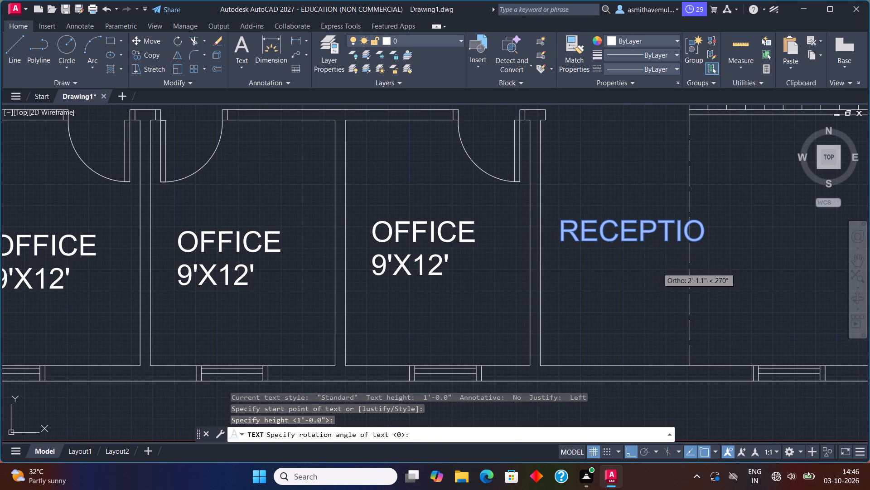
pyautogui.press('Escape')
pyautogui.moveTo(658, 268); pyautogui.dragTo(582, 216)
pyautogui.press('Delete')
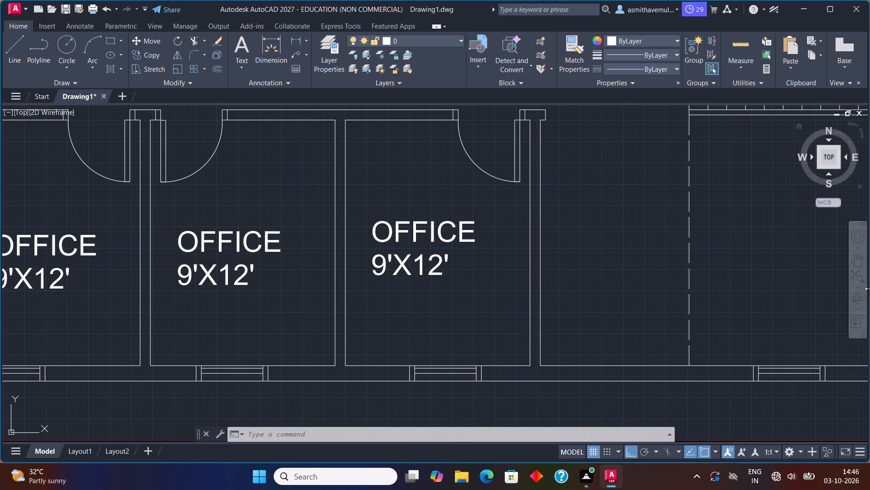
# Move both lines of the third office's label straight down about 3 inches.
pyautogui.moveTo(455, 209); pyautogui.dragTo(394, 297)
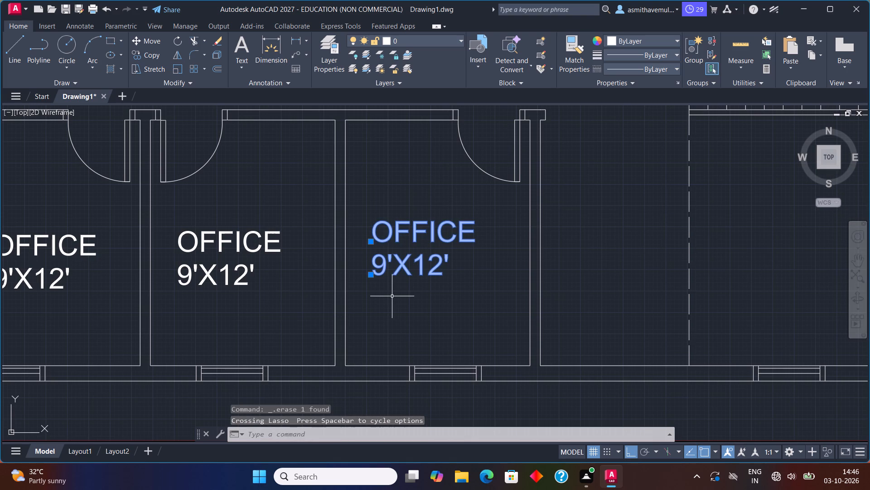
pyautogui.press('m')
pyautogui.press('Return')
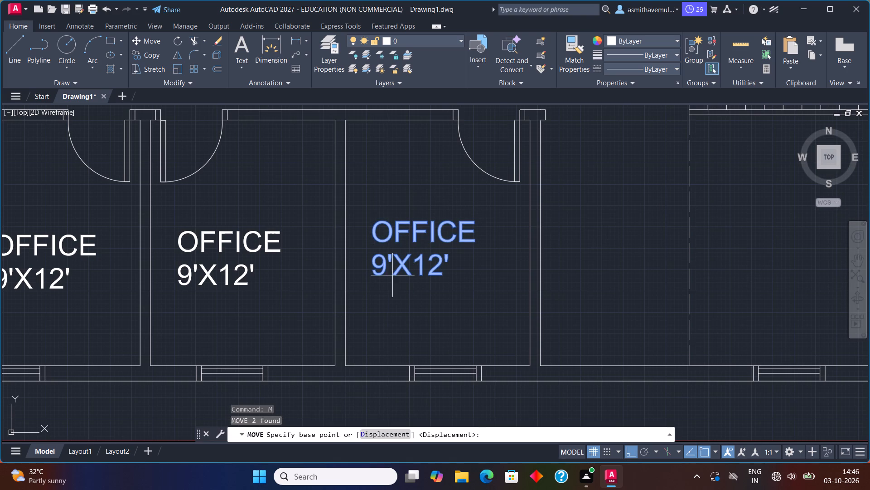
pyautogui.click(401, 233)
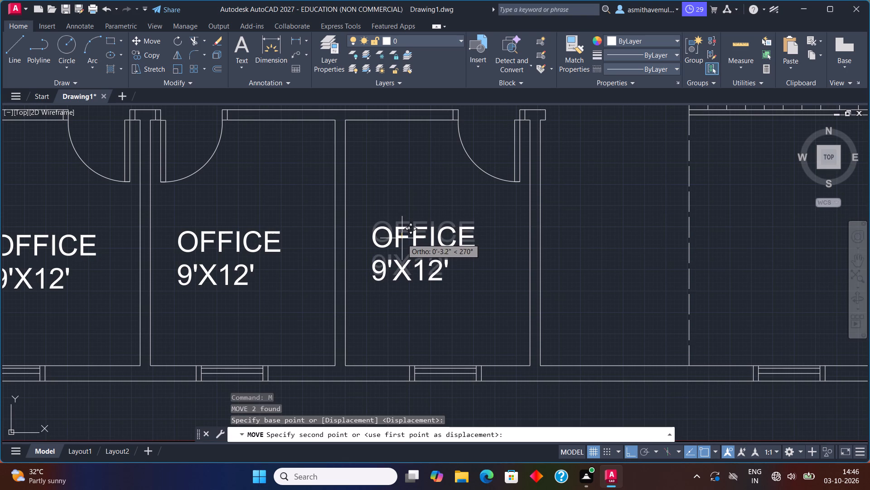
pyautogui.click(402, 239)
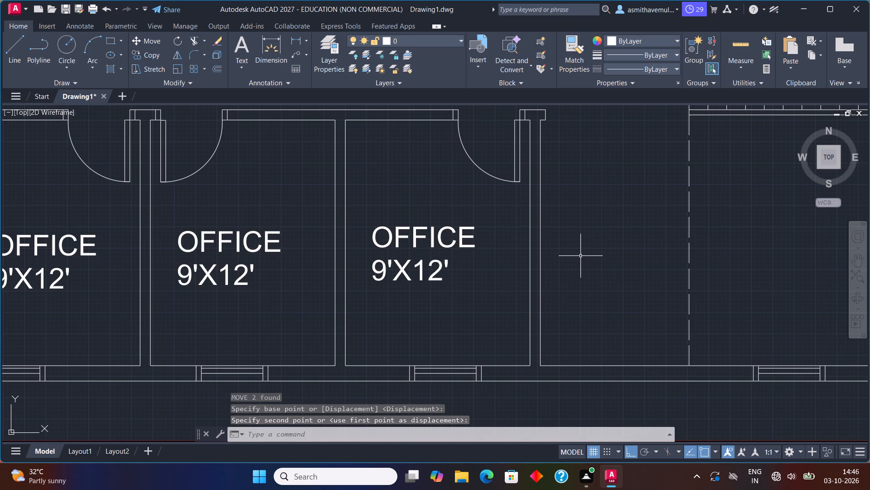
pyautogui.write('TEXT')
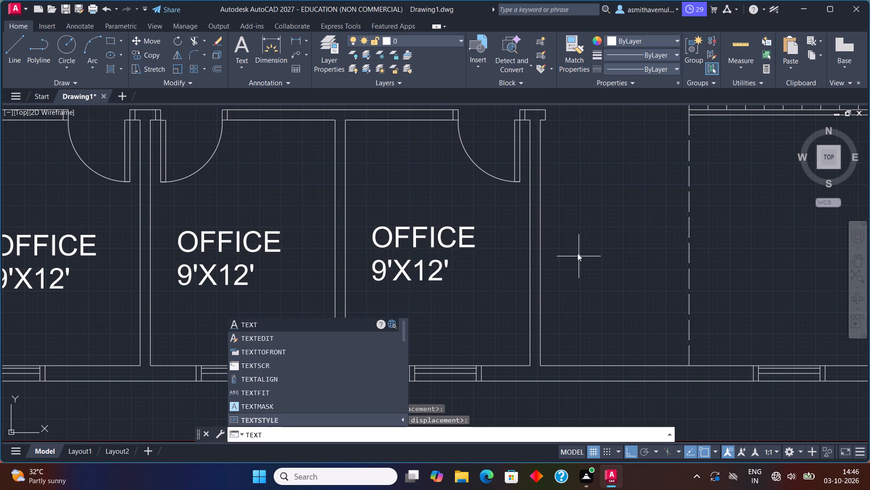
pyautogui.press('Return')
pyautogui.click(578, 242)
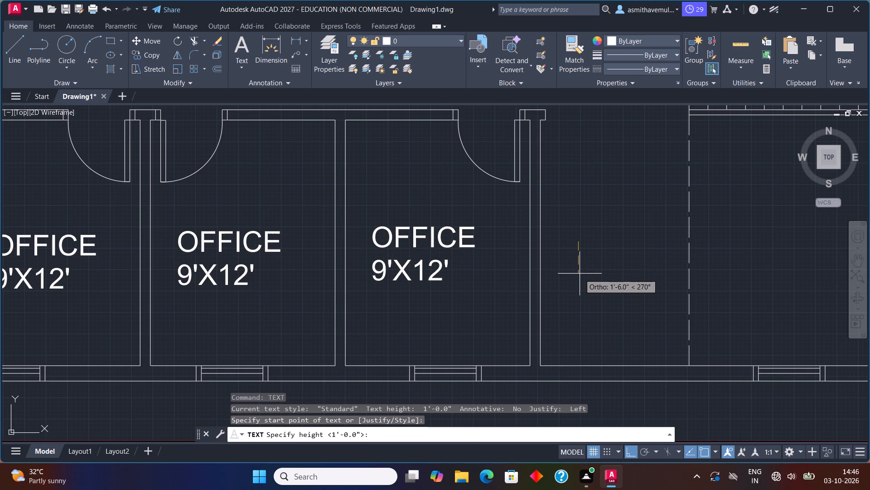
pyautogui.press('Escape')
# Insert the Toilet - top block from DesignCenter's House Designer blocks into the empty space west of the building's stairs.
pyautogui.scroll(-2, 580, 274)
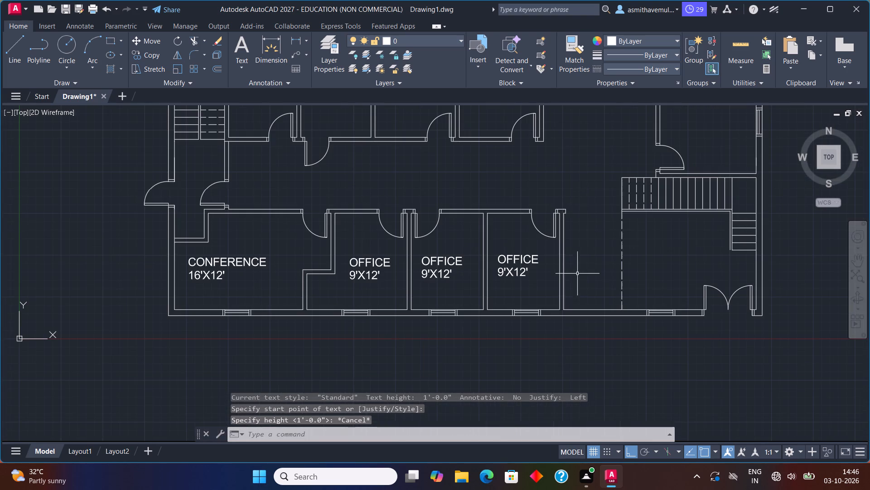
pyautogui.moveTo(585, 274); pyautogui.dragTo(594, 271, button='middle')
pyautogui.scroll(1, 595, 269)
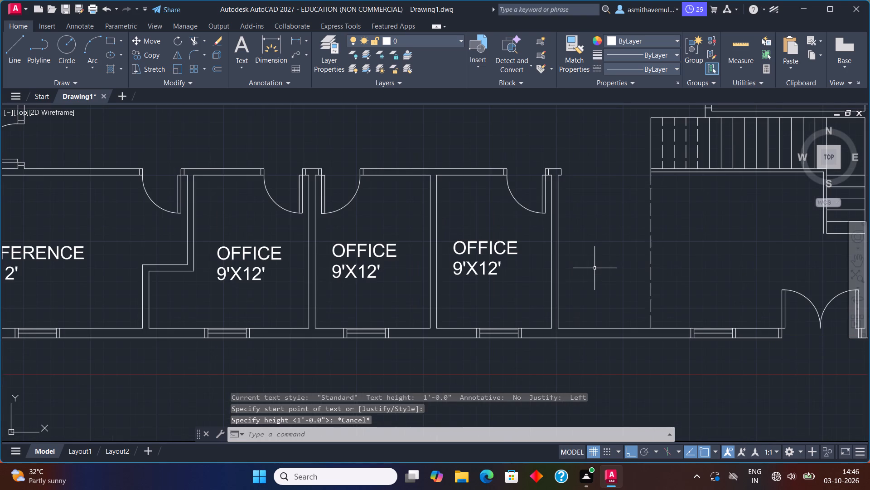
pyautogui.scroll(-1, 594, 269)
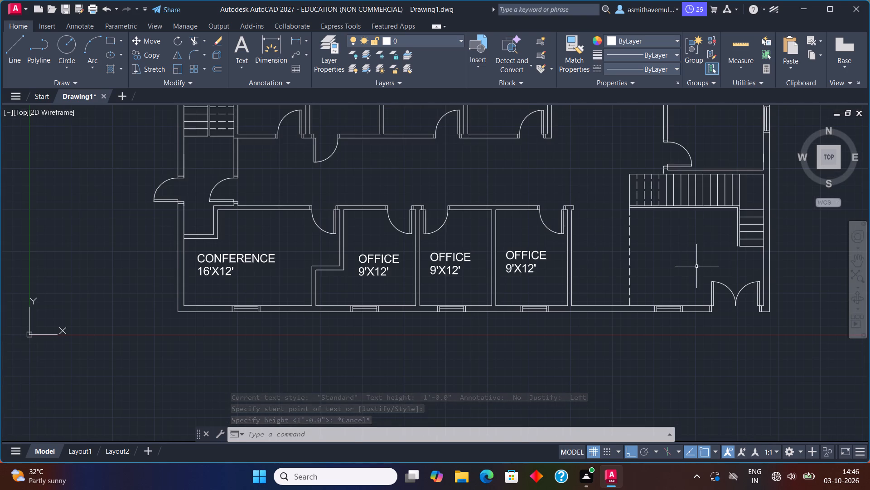
pyautogui.moveTo(698, 266); pyautogui.dragTo(810, 285, button='middle')
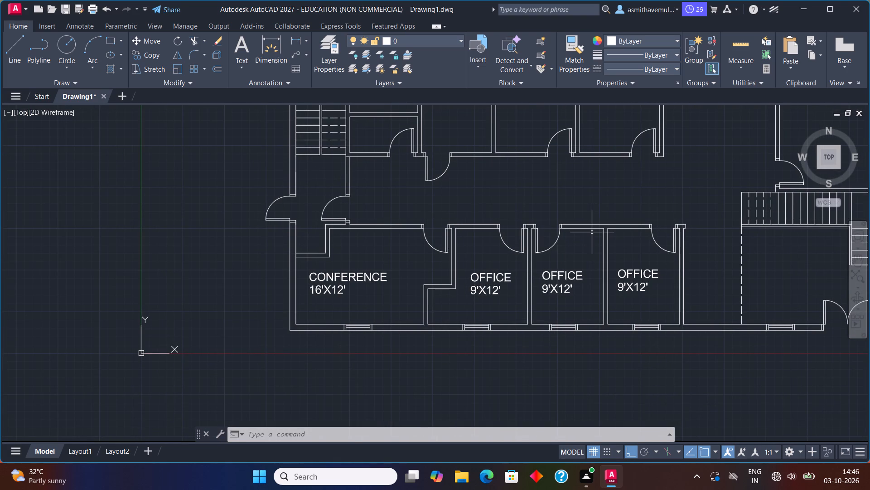
pyautogui.moveTo(591, 231); pyautogui.dragTo(698, 314, button='middle')
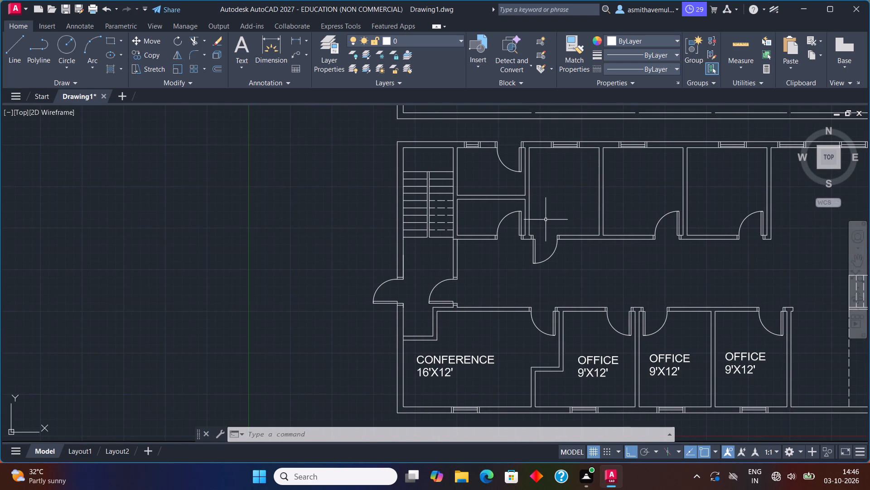
pyautogui.scroll(1, 546, 220)
pyautogui.moveTo(546, 217); pyautogui.dragTo(544, 265, button='middle')
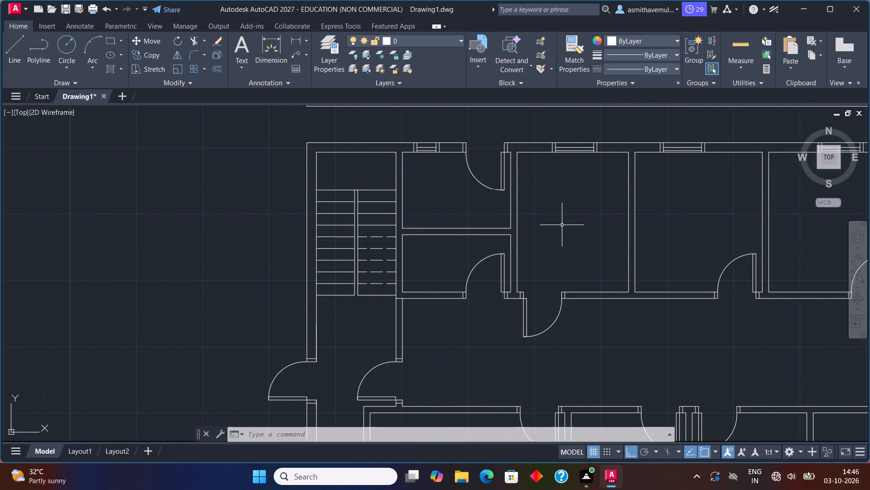
pyautogui.hotkey('ctrl', '2')
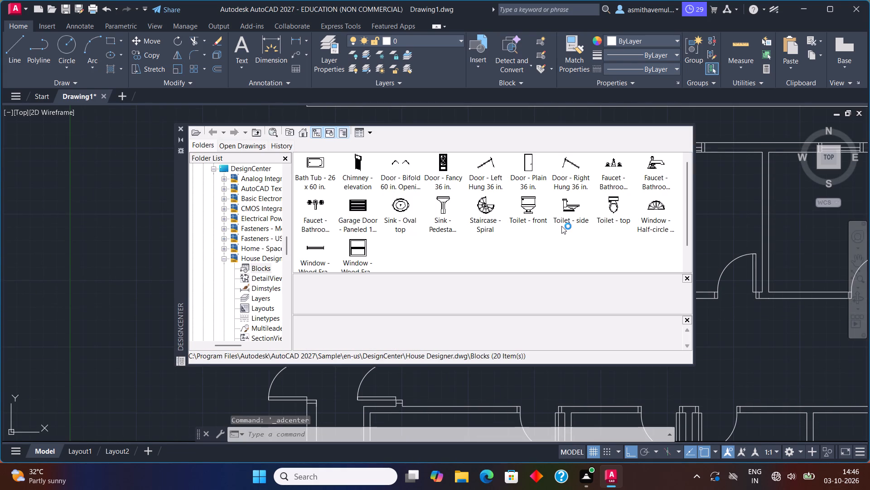
pyautogui.moveTo(612, 212); pyautogui.dragTo(217, 230)
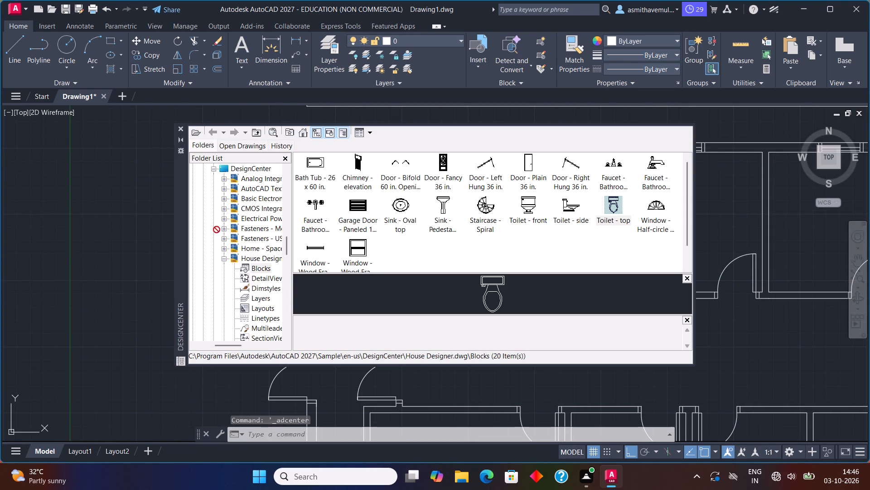
pyautogui.moveTo(217, 230); pyautogui.dragTo(83, 230)
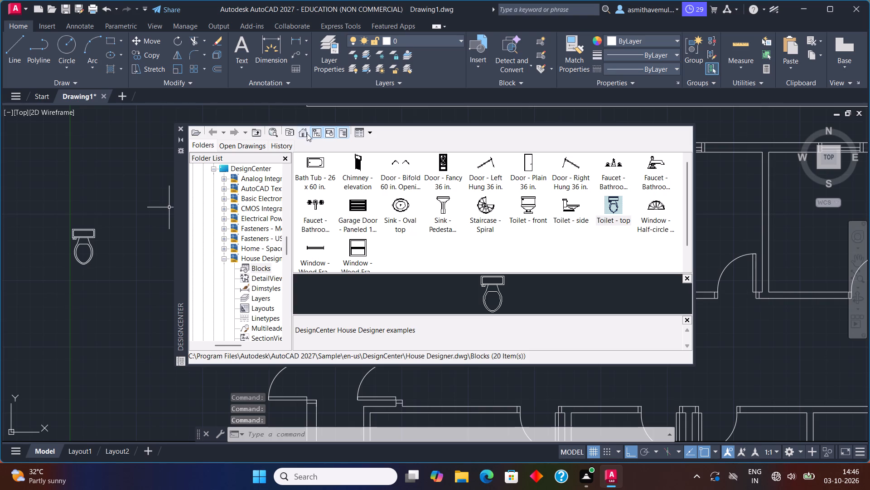
# Insert the Entertainment Center block from DesignCenter's Home - Space Planner blocks into the empty space between the toilet block and the building.
pyautogui.click(307, 133)
pyautogui.doubleClick(387, 162)
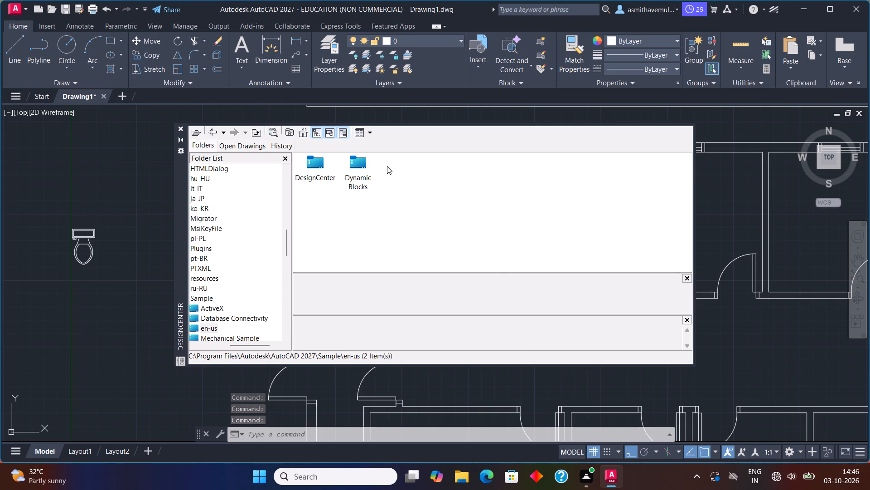
pyautogui.doubleClick(309, 163)
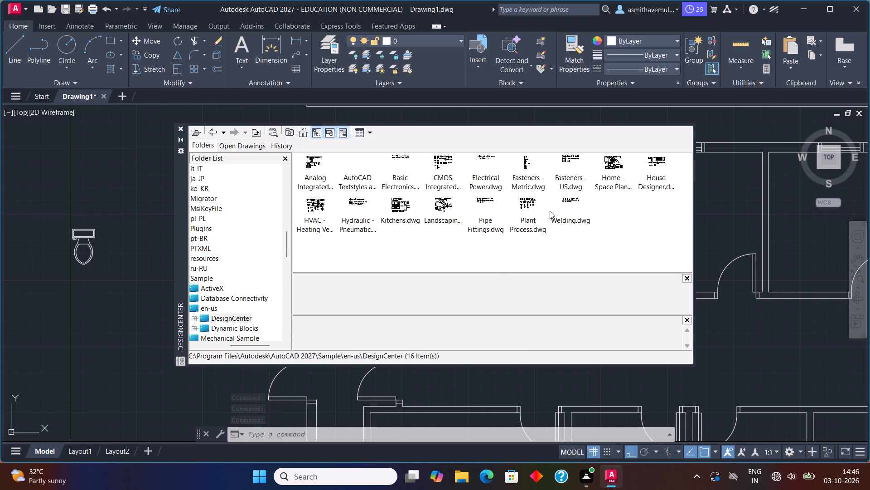
pyautogui.doubleClick(614, 182)
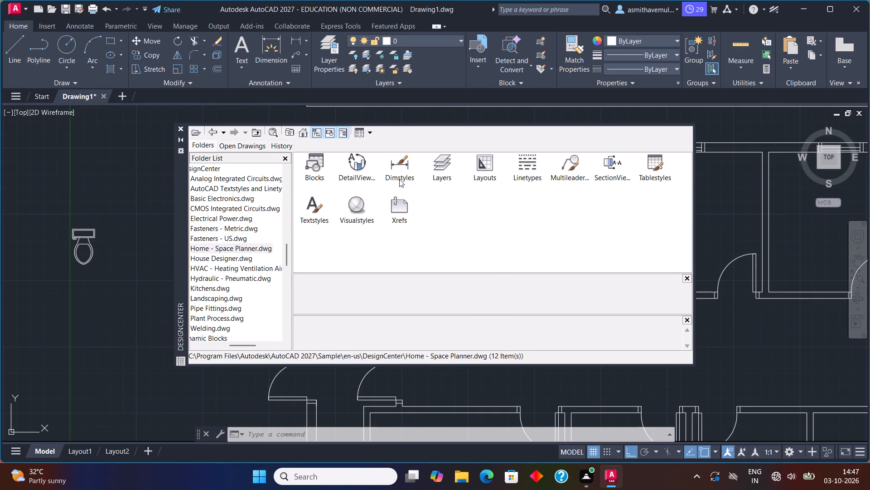
pyautogui.doubleClick(320, 169)
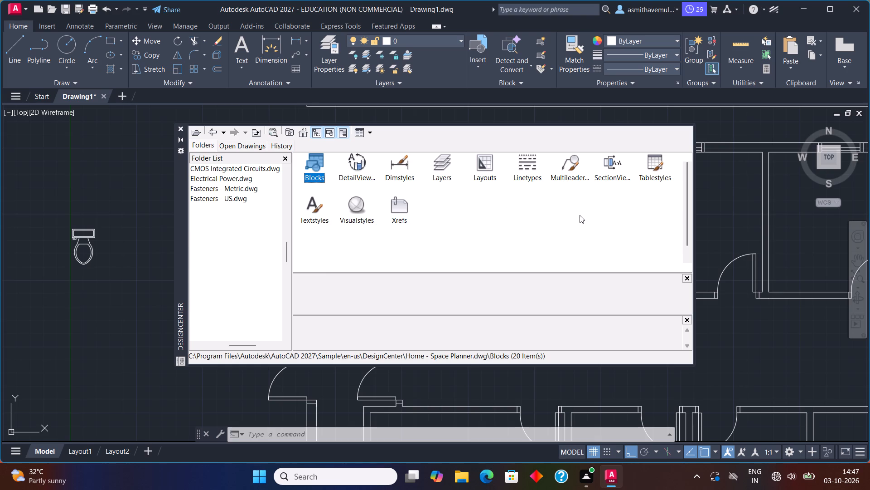
pyautogui.moveTo(610, 173); pyautogui.dragTo(154, 279)
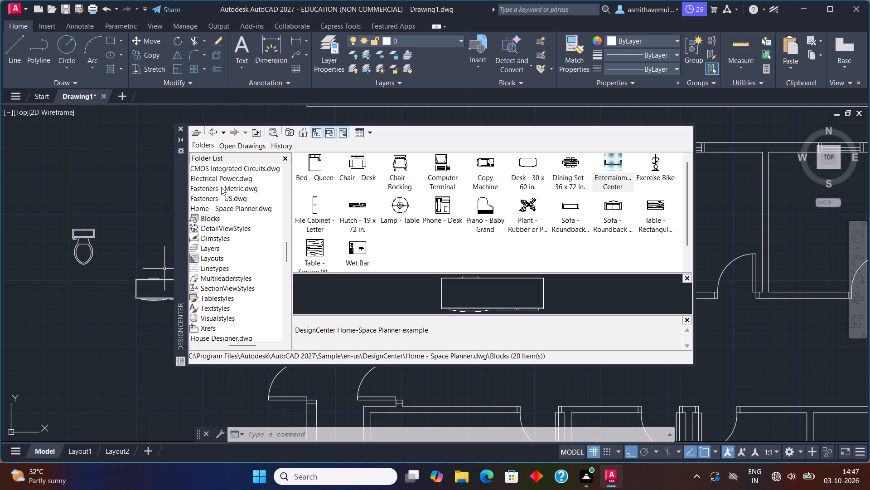
pyautogui.click(179, 127)
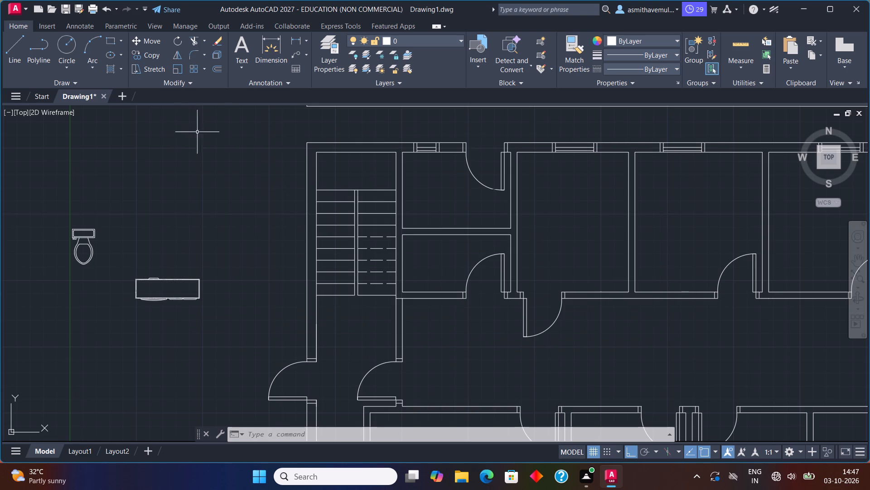
# Rotate the entertainment center block 90 degrees counterclockwise about its lower-right corner so it stands vertically.
pyautogui.moveTo(246, 193); pyautogui.dragTo(195, 318)
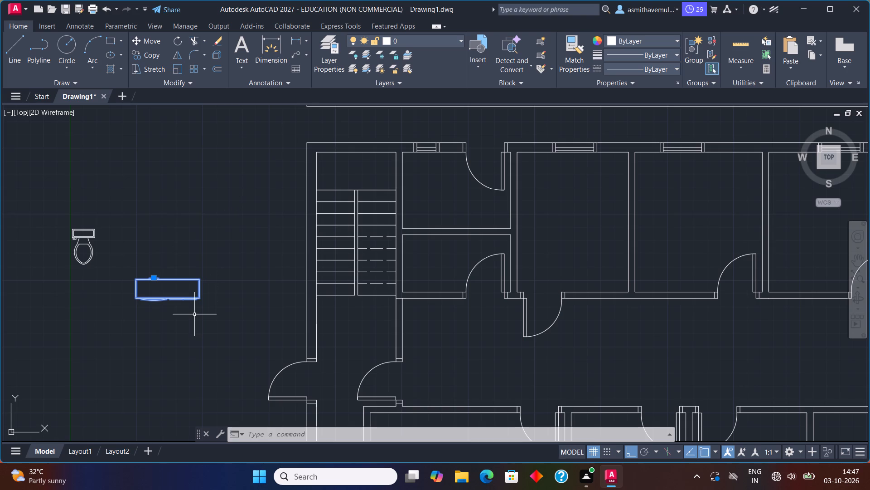
pyautogui.press('r')
pyautogui.press('o')
pyautogui.press('Return')
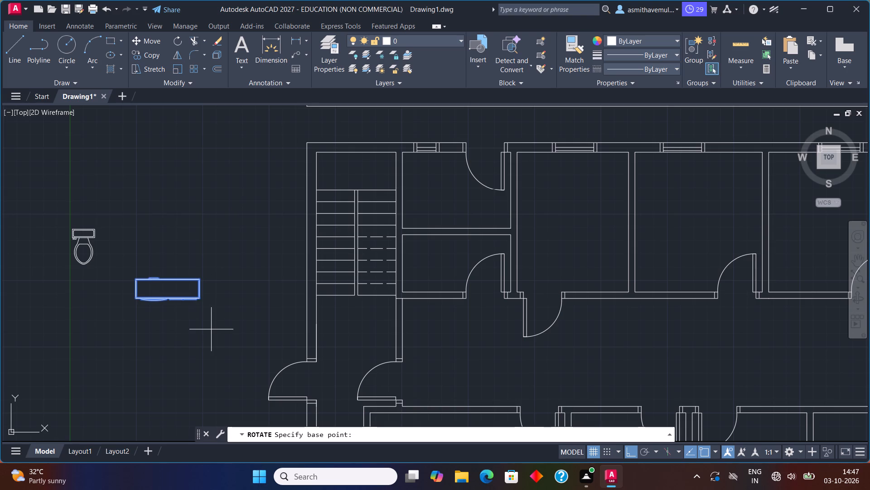
pyautogui.click(203, 297)
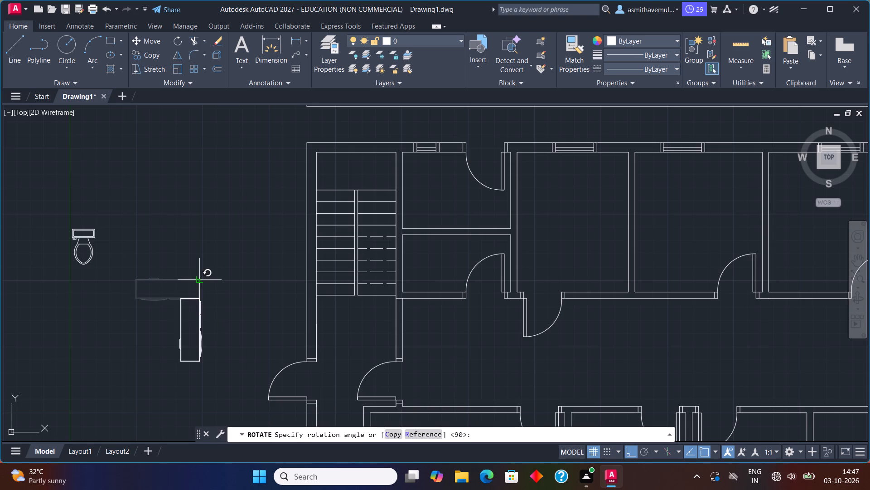
pyautogui.click(199, 282)
# Copy the rotated entertainment center block twice, end to end, along the west wall of the room east of the two toilet rooms.
pyautogui.moveTo(224, 302); pyautogui.dragTo(169, 336)
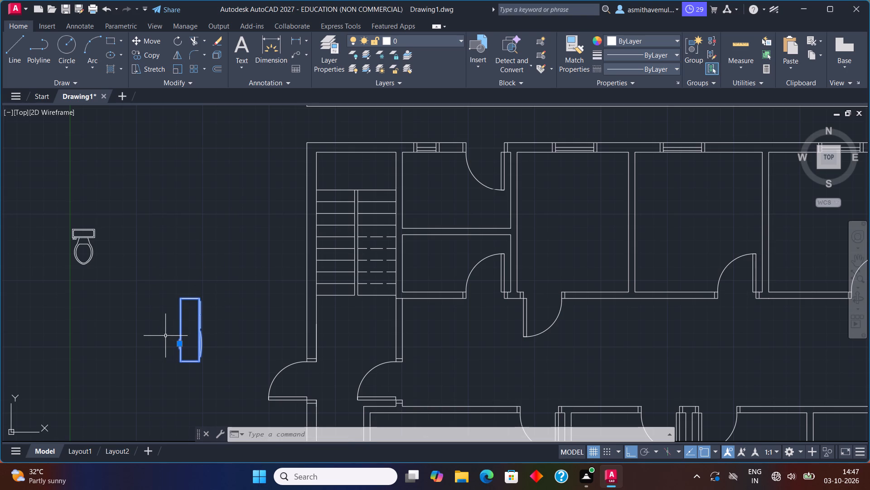
pyautogui.press('c')
pyautogui.press('o')
pyautogui.press('p')
pyautogui.press('y')
pyautogui.press('Return')
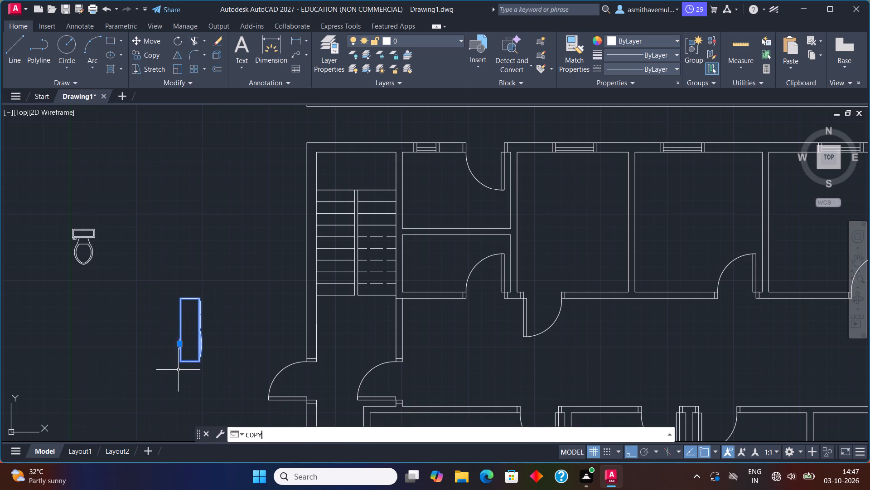
pyautogui.click(179, 298)
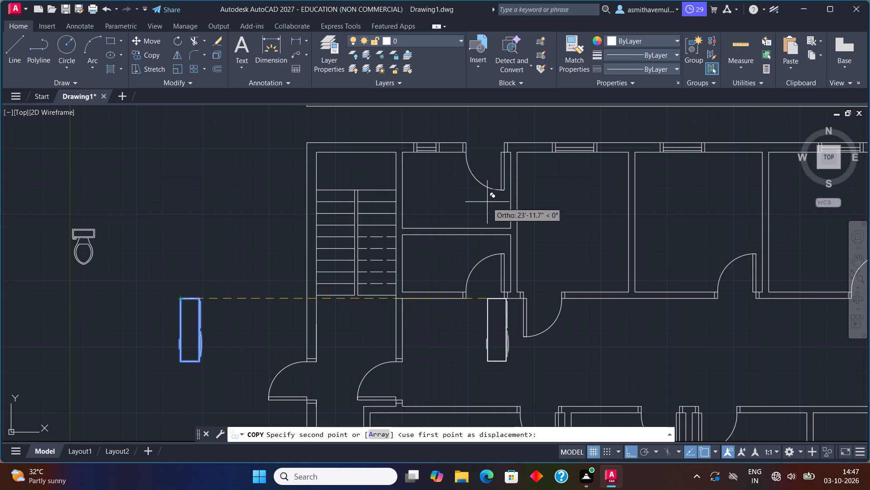
pyautogui.press('F8')
pyautogui.scroll(1, 534, 167)
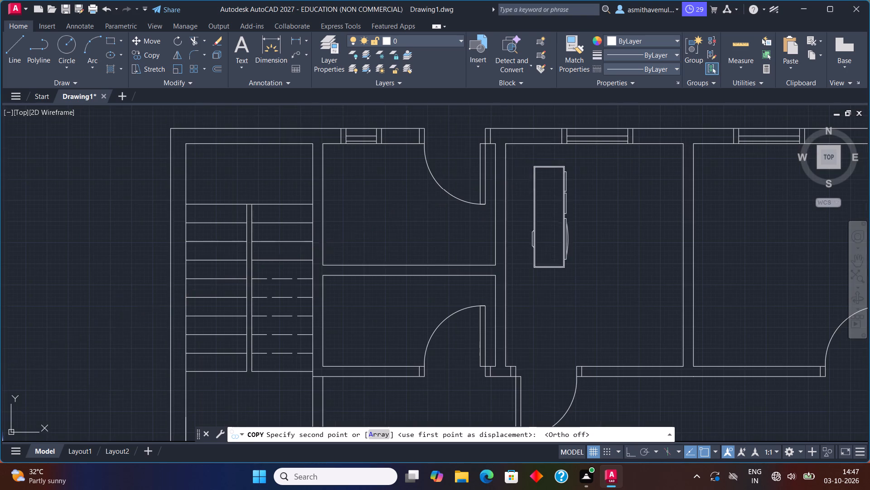
pyautogui.click(509, 150)
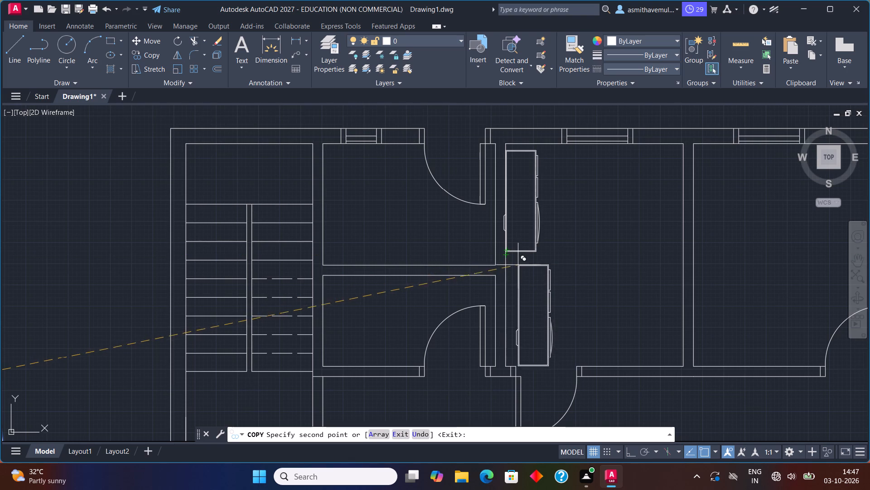
pyautogui.scroll(1, 517, 264)
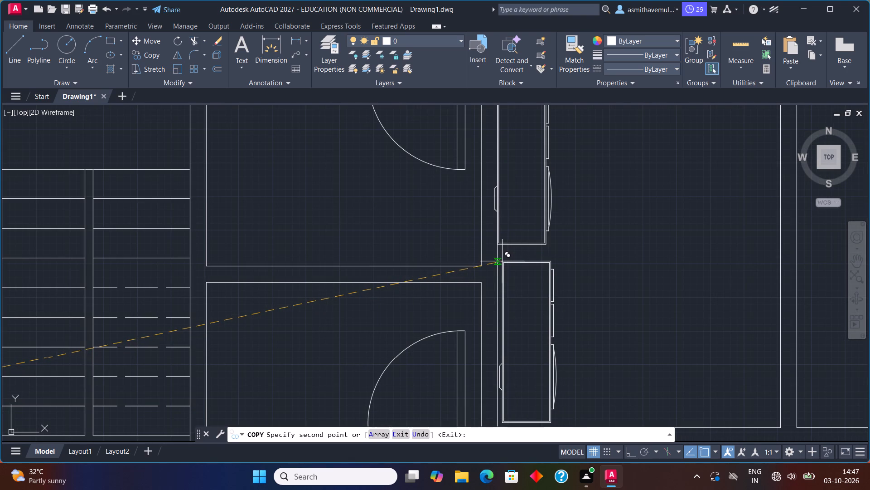
pyautogui.click(502, 260)
pyautogui.press('Escape')
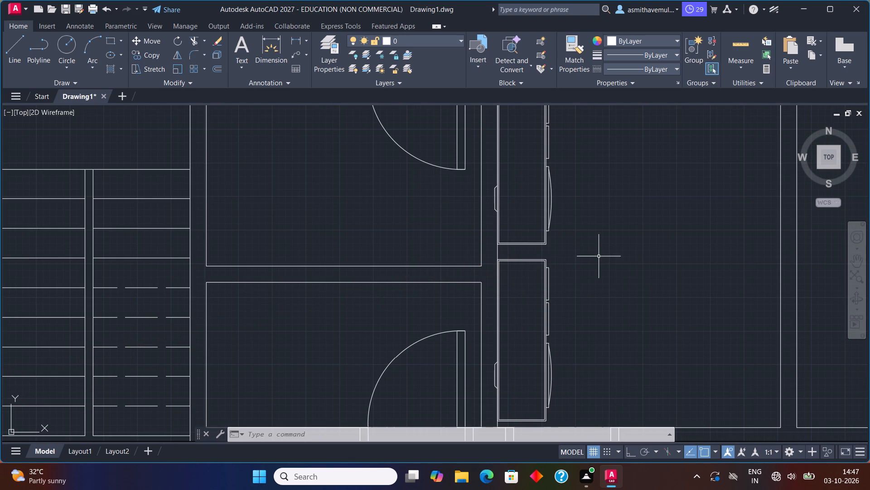
# Label the room containing the two entertainment center blocks with LUNCH and 10'X11' on two lines, text height 1' and rotation 0.
pyautogui.scroll(-2, 599, 257)
pyautogui.moveTo(616, 269); pyautogui.dragTo(585, 241, button='middle')
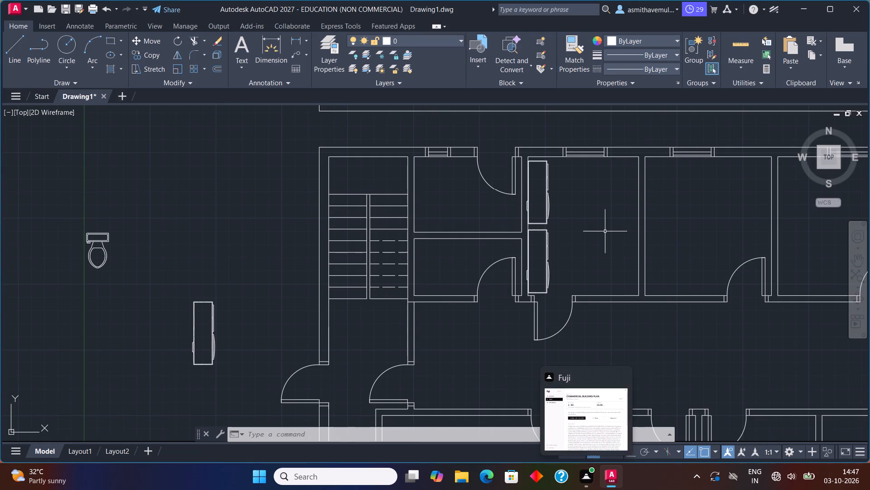
pyautogui.moveTo(606, 223); pyautogui.dragTo(525, 234, button='middle')
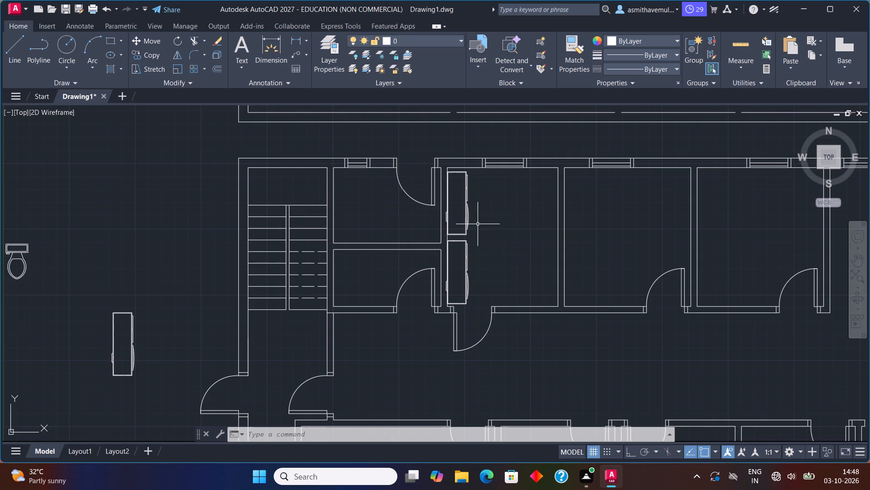
pyautogui.write('TEXT')
pyautogui.press('Return')
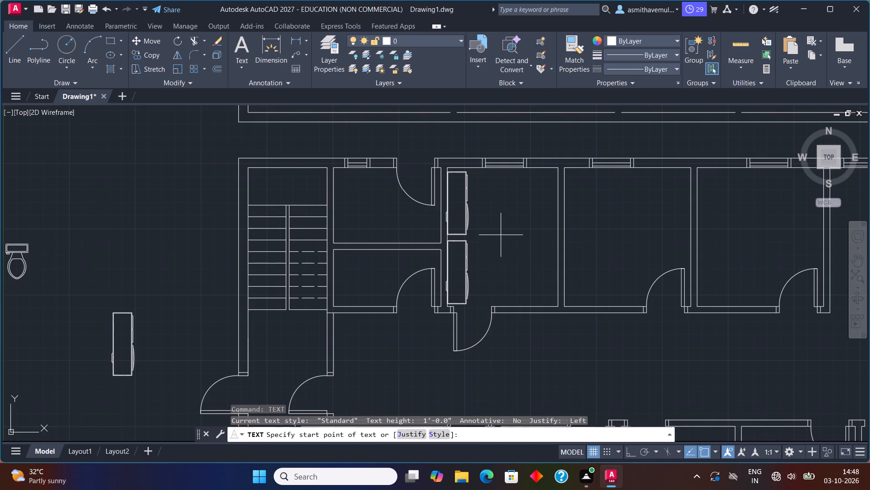
pyautogui.click(499, 234)
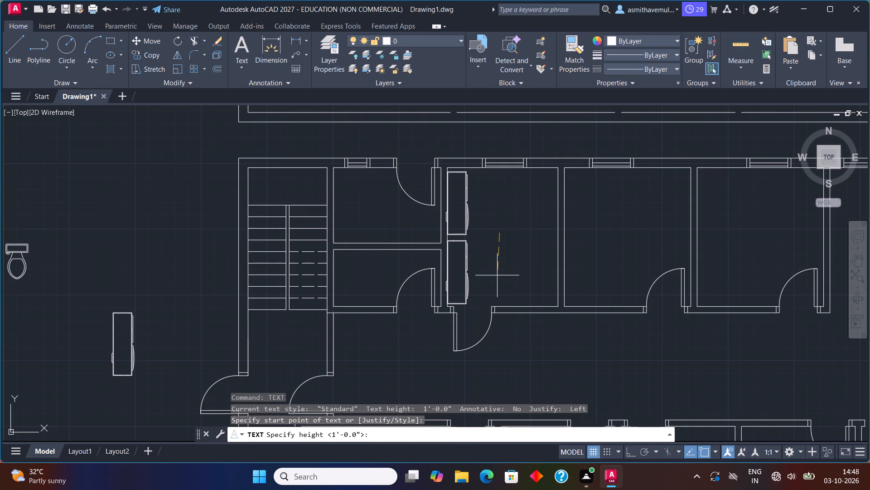
pyautogui.write("1'")
pyautogui.press('Return')
pyautogui.press('0')
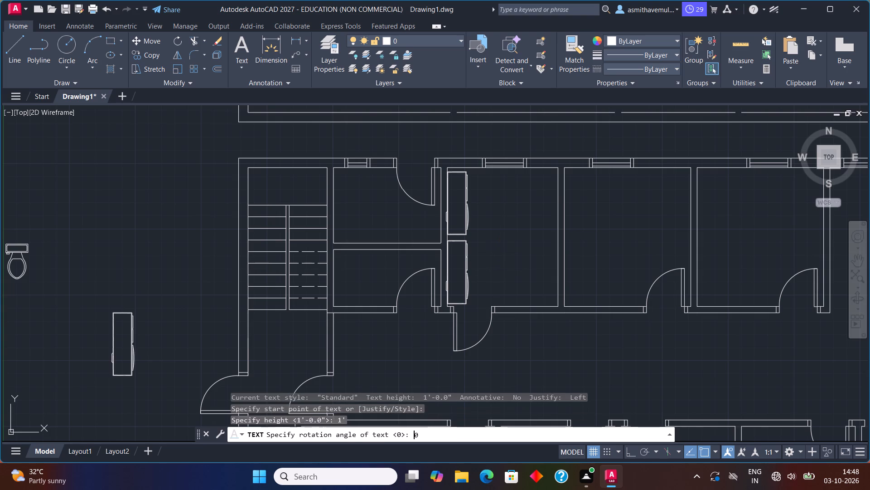
pyautogui.press('Return')
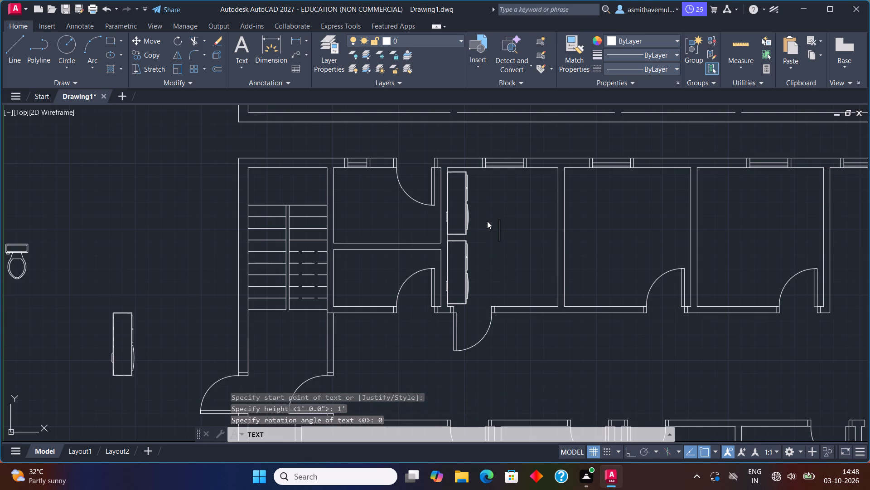
pyautogui.click(487, 208)
pyautogui.click(486, 220)
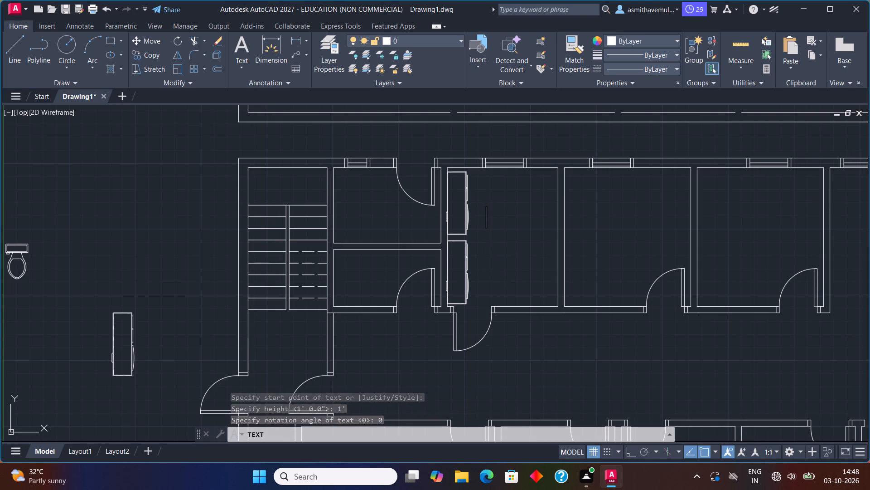
pyautogui.press('l')
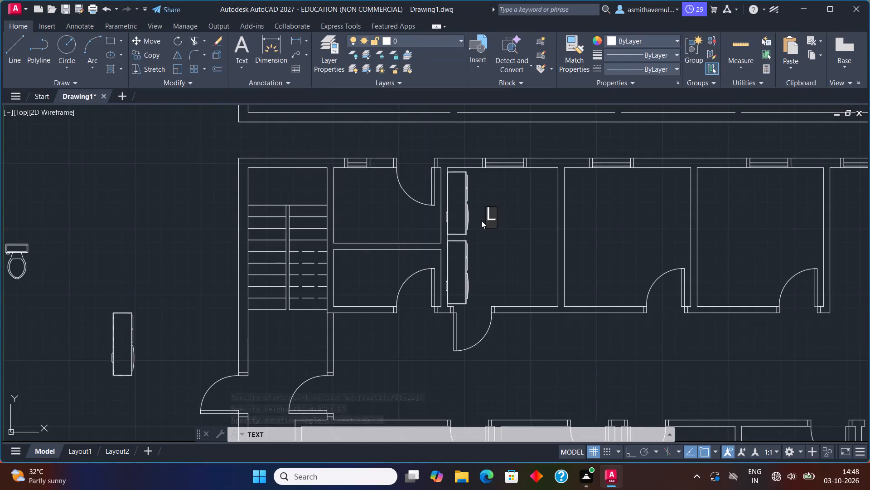
pyautogui.write('UNCH')
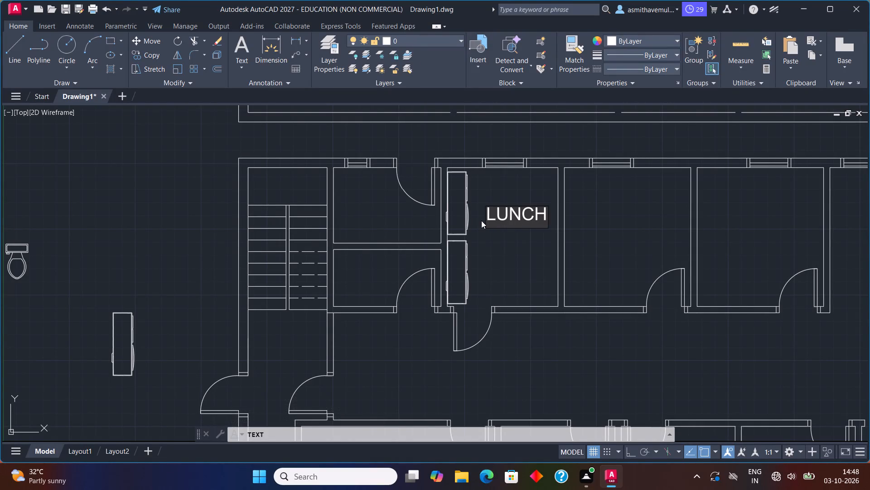
pyautogui.press('Return')
pyautogui.write("10'X11'")
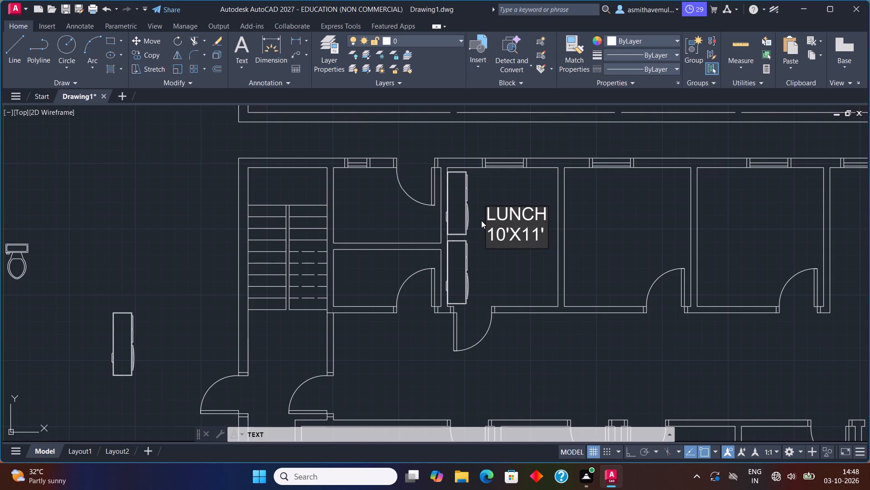
# Label the room directly east of the lunch room with OFFICE and 10'X11' on two lines.
pyautogui.click(585, 216)
pyautogui.write('OFFICE')
pyautogui.press('Return')
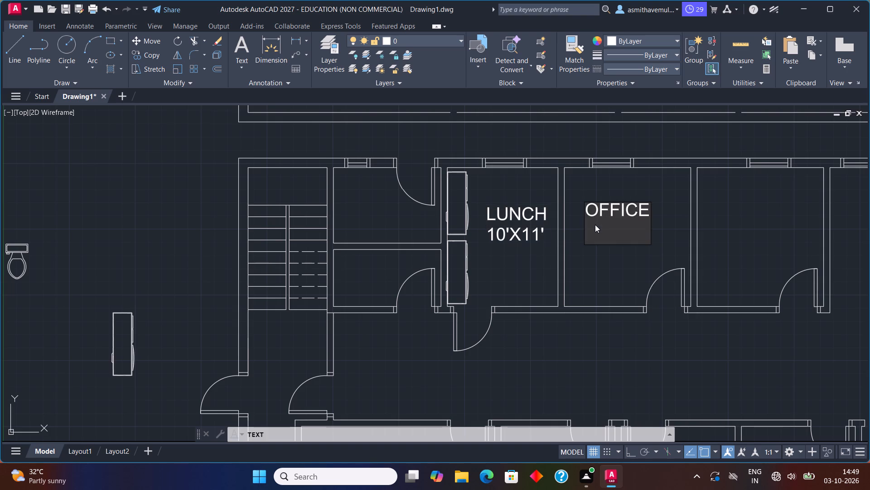
pyautogui.write("10'X")
pyautogui.write("11'")
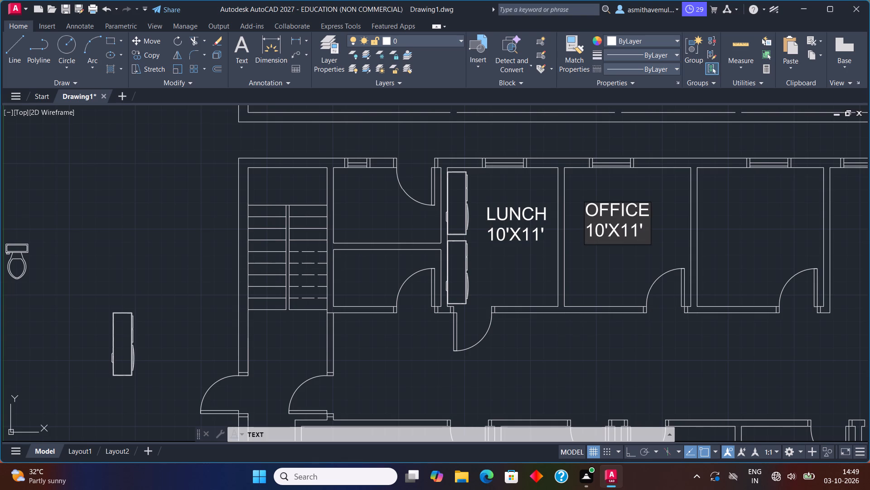
# Label the room east of the 10'X11' office with OFFICE and 10'X11' on two lines.
pyautogui.click(721, 218)
pyautogui.scroll(-1, 746, 240)
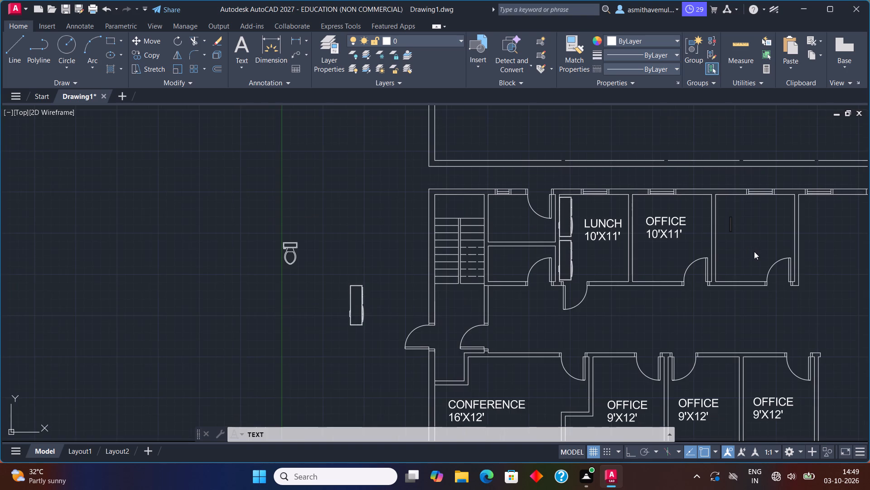
pyautogui.moveTo(763, 255); pyautogui.dragTo(324, 255, button='middle')
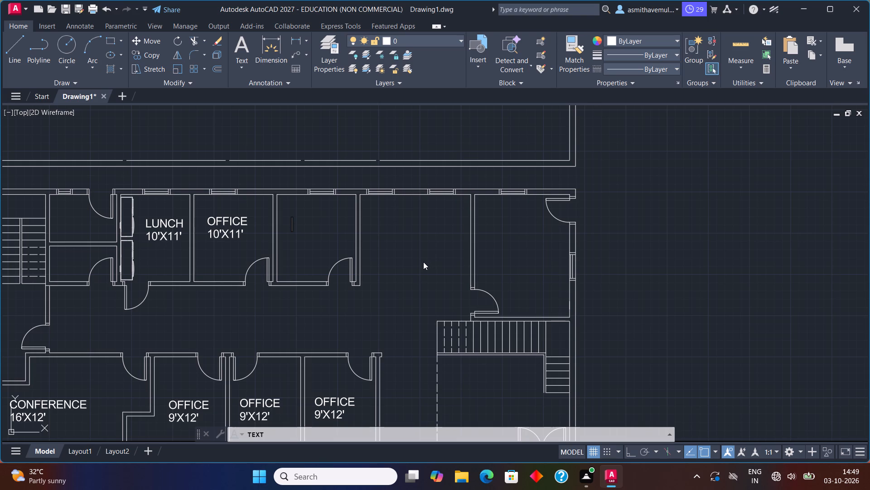
pyautogui.moveTo(241, 264); pyautogui.dragTo(249, 259, button='middle')
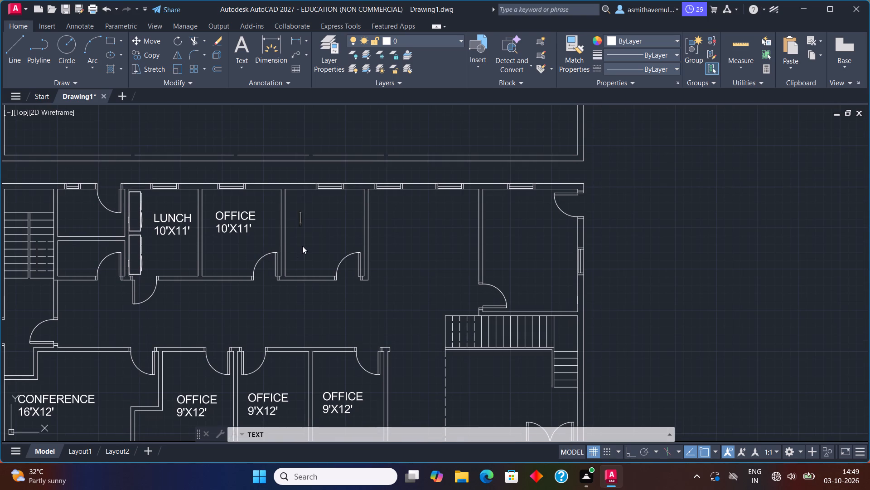
pyautogui.write('OFFICE')
pyautogui.press('Return')
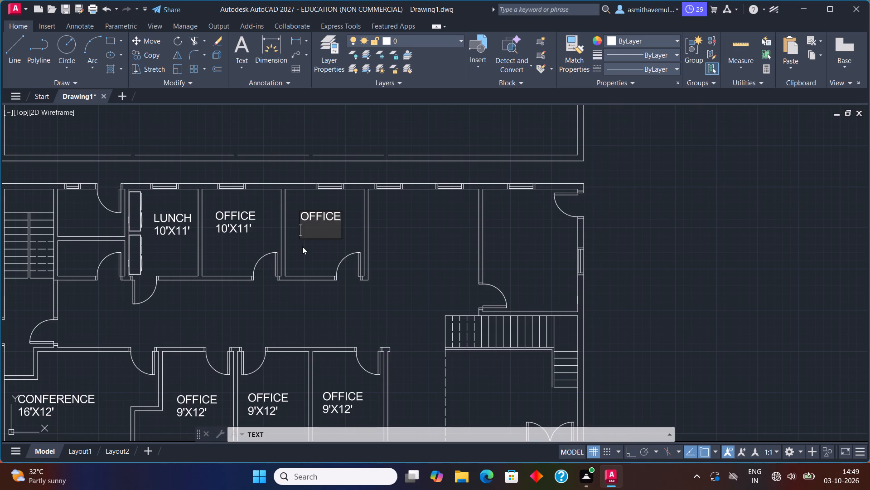
pyautogui.write("10'X11")
pyautogui.press("'")
# Label the open space east of the second 10'X11' office with OFFICE AREA and 14'X13' on two lines.
pyautogui.click(399, 217)
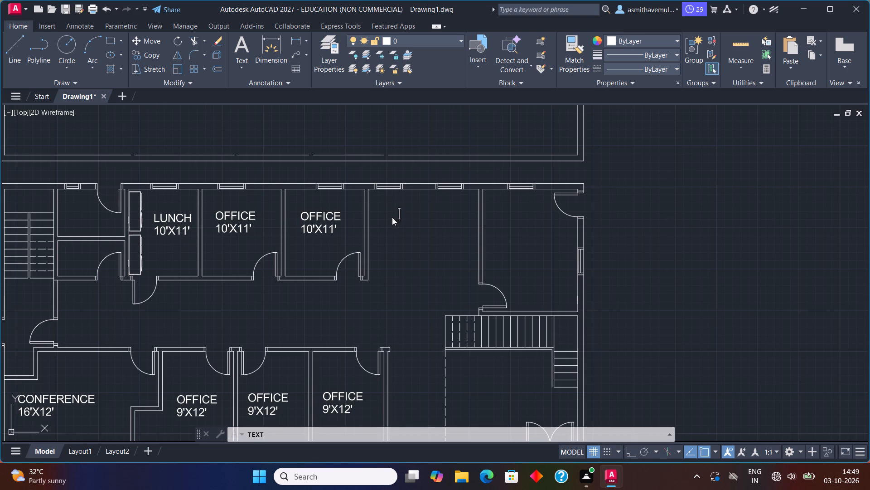
pyautogui.click(390, 217)
pyautogui.write('OFFICE AREA')
pyautogui.press('Return')
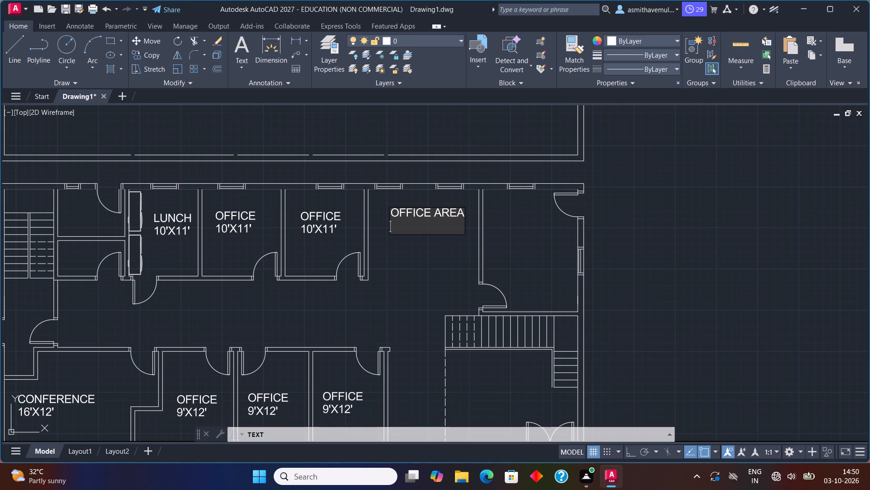
pyautogui.write("14'X13'")
# Label the northeast corner room with OFFICE and 12'X13' on two lines.
pyautogui.click(509, 227)
pyautogui.write('OFFICE')
pyautogui.press('Return')
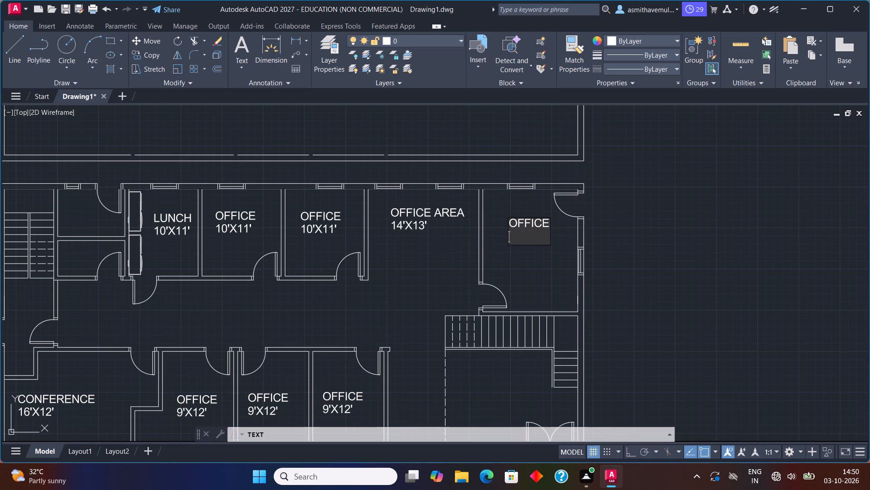
pyautogui.write("12'X13'")
# Add the text RECEPTION and 7'X12' on two lines in the empty space east of the building, ending the text command.
pyautogui.scroll(-1, 504, 238)
pyautogui.moveTo(483, 285); pyautogui.dragTo(479, 260, button='middle')
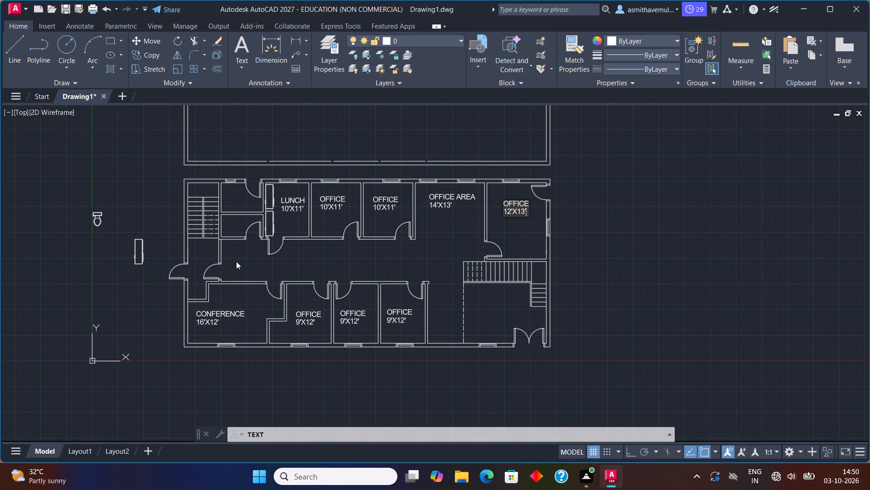
pyautogui.click(612, 265)
pyautogui.write('RECEPTION')
pyautogui.press('Return')
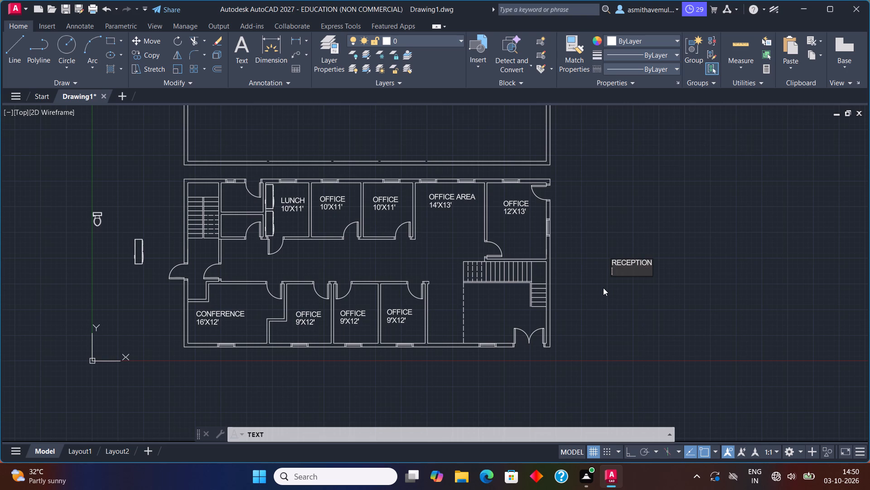
pyautogui.write("7'X12'")
pyautogui.click(614, 227)
pyautogui.press('Escape')
# Rotate both lines of the RECEPTION label 90 degrees clockwise about the start of its text, with Ortho on.
pyautogui.moveTo(619, 235); pyautogui.dragTo(660, 284)
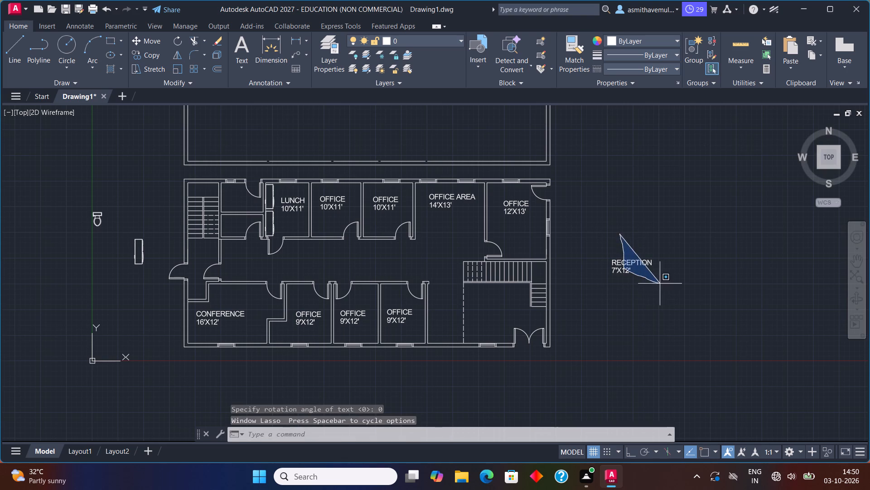
pyautogui.moveTo(660, 284); pyautogui.dragTo(661, 285)
pyautogui.moveTo(651, 261); pyautogui.dragTo(595, 309)
pyautogui.moveTo(624, 247); pyautogui.dragTo(625, 289)
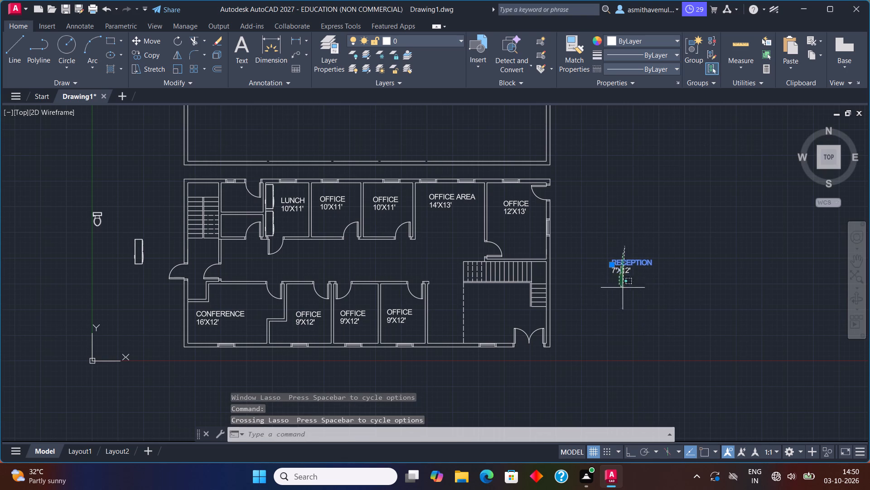
pyautogui.moveTo(625, 289); pyautogui.dragTo(644, 289)
pyautogui.write('RO')
pyautogui.press('Return')
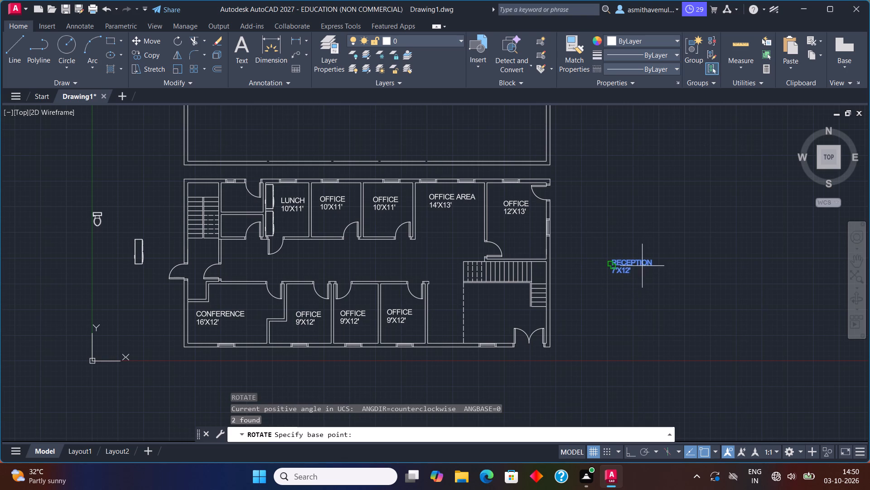
pyautogui.click(653, 261)
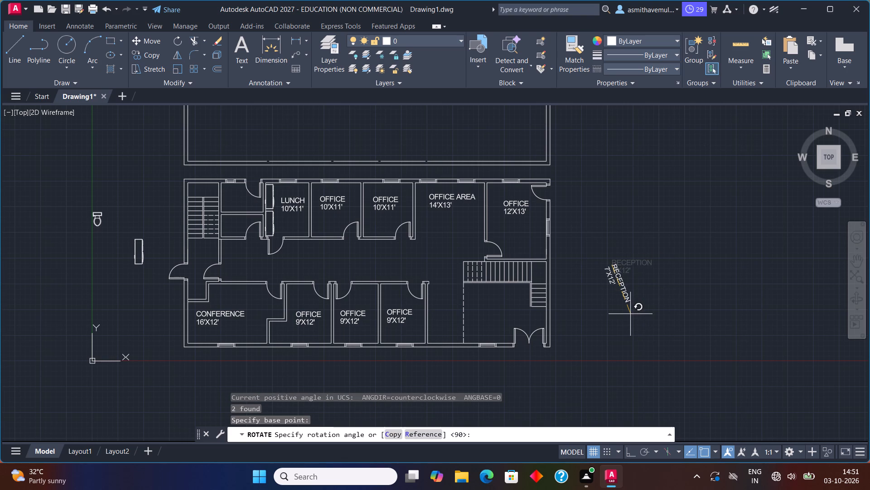
pyautogui.press('F8')
pyautogui.click(629, 314)
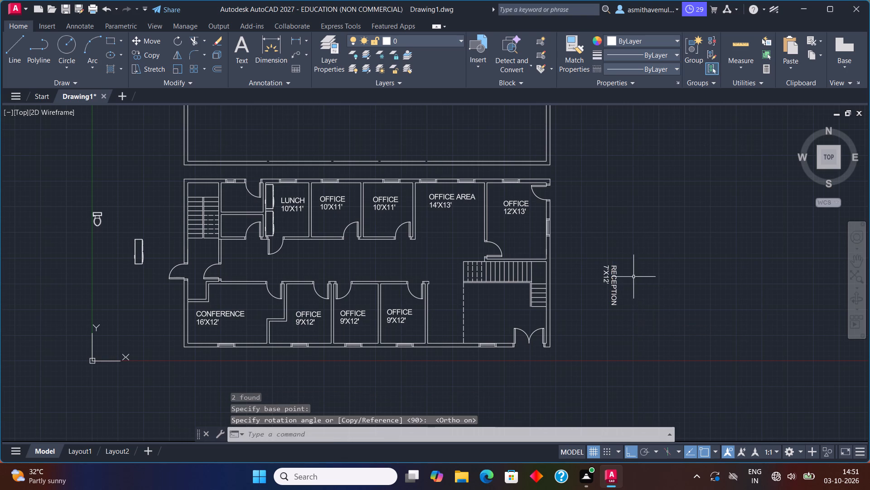
# Move the vertical RECEPTION label into the narrow space between the easternmost 9'X12' office and the dashed line, with Ortho off.
pyautogui.moveTo(629, 269); pyautogui.dragTo(614, 310)
pyautogui.press('m')
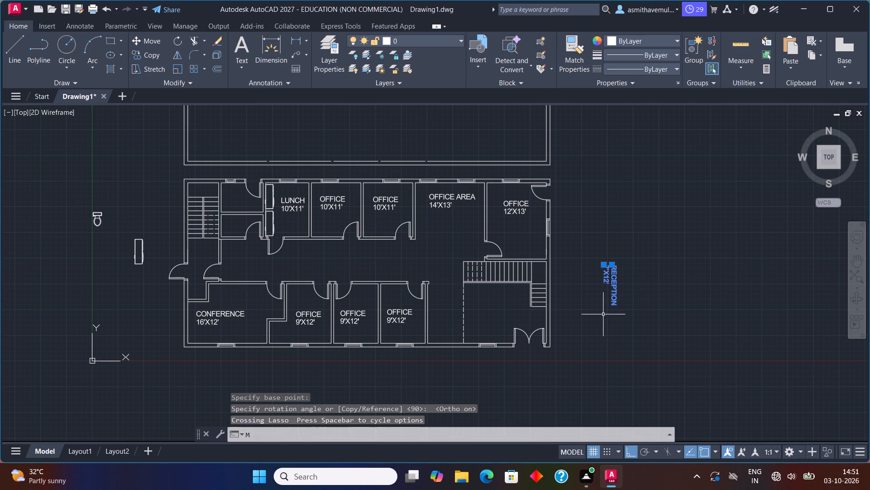
pyautogui.press('Return')
pyautogui.press('F8')
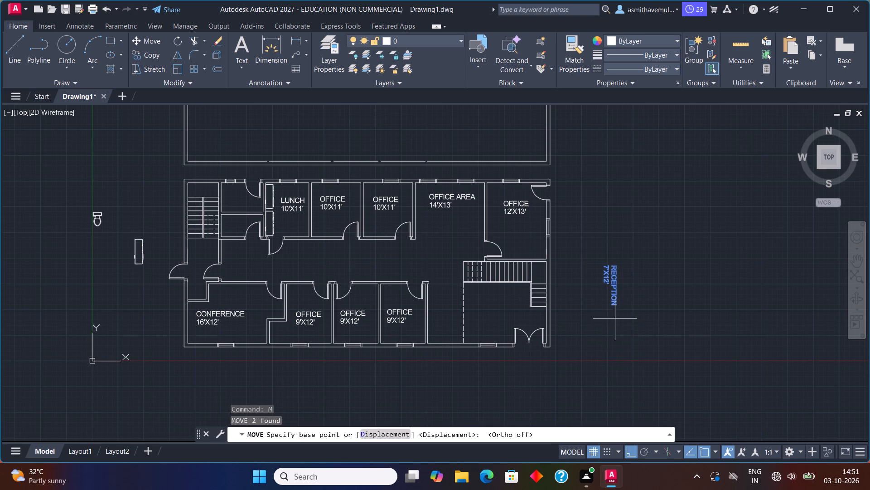
pyautogui.click(615, 307)
pyautogui.scroll(1, 449, 298)
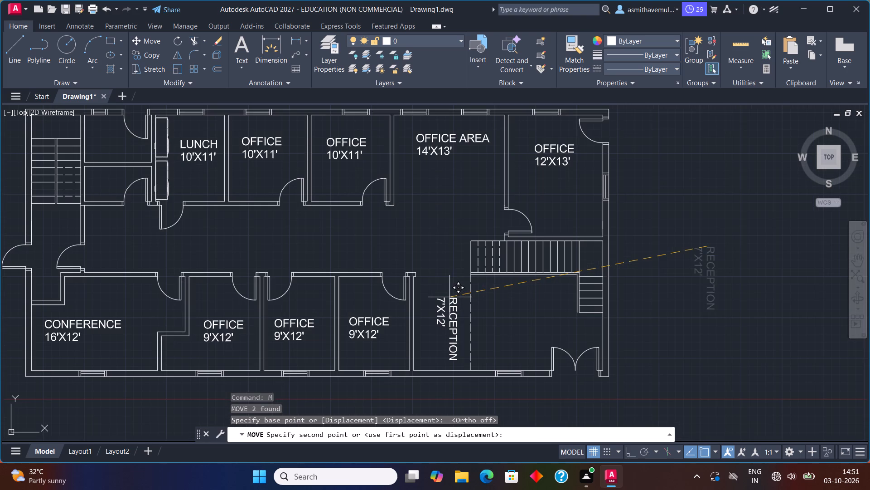
pyautogui.click(448, 294)
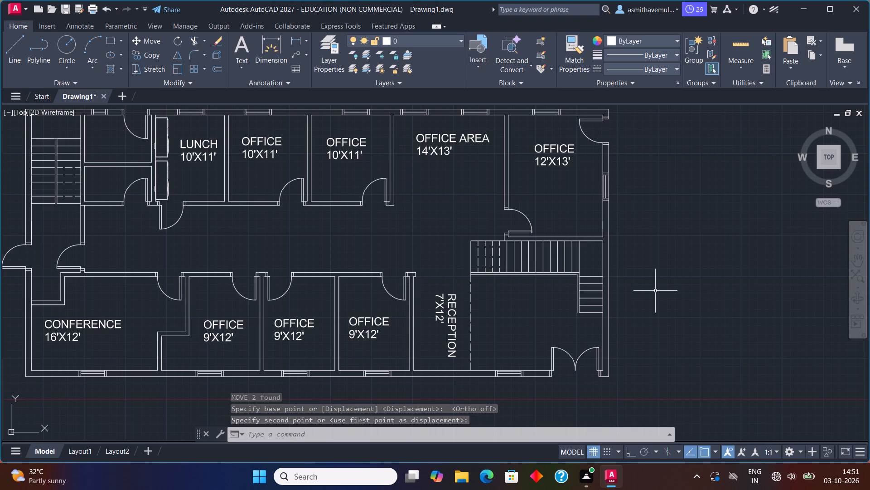
# Delete the LUNCH 10'X11' label and the OFFICE 10'X11' label in the room directly east of it.
pyautogui.scroll(-1, 653, 293)
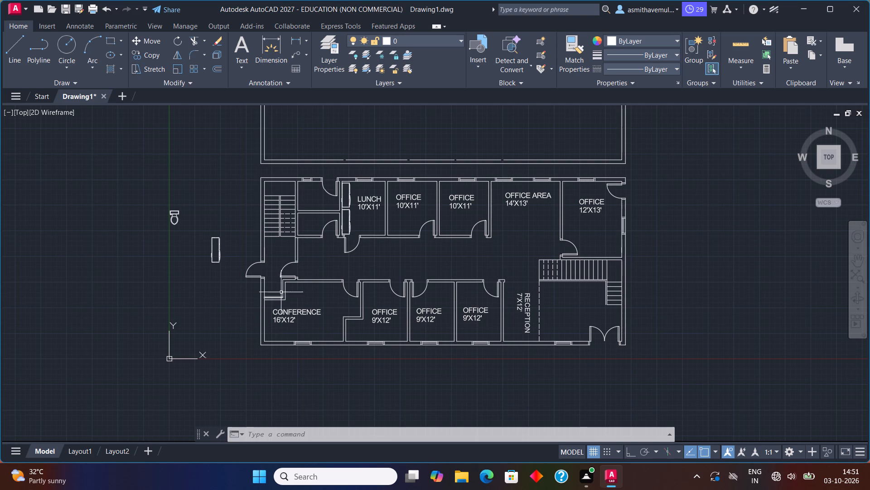
pyautogui.moveTo(403, 276); pyautogui.dragTo(404, 299, button='middle')
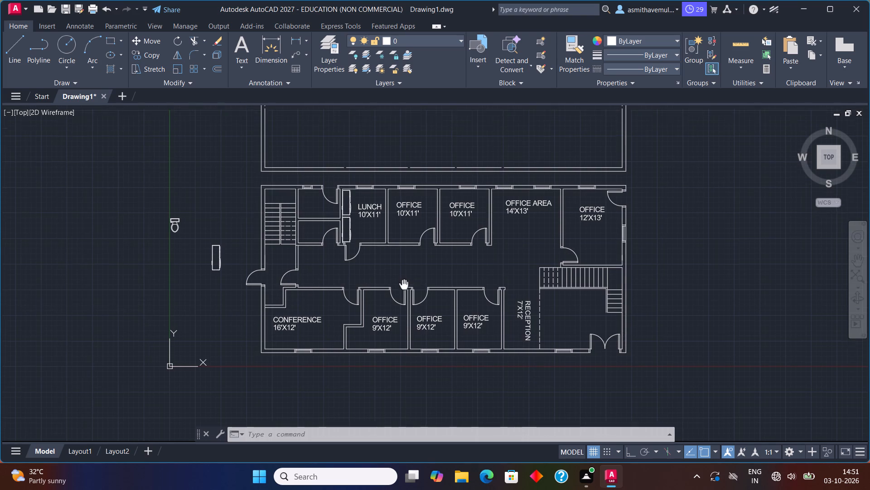
pyautogui.moveTo(404, 299); pyautogui.dragTo(404, 311, button='middle')
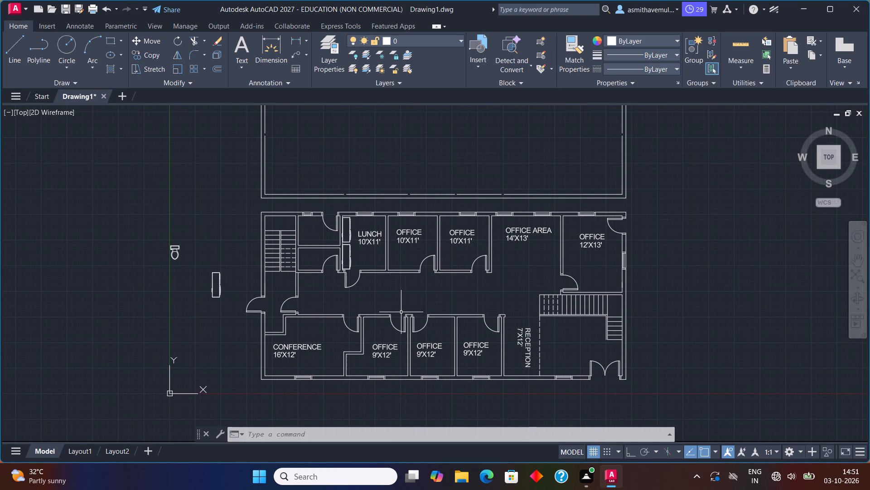
pyautogui.moveTo(341, 351); pyautogui.dragTo(367, 399, button='middle')
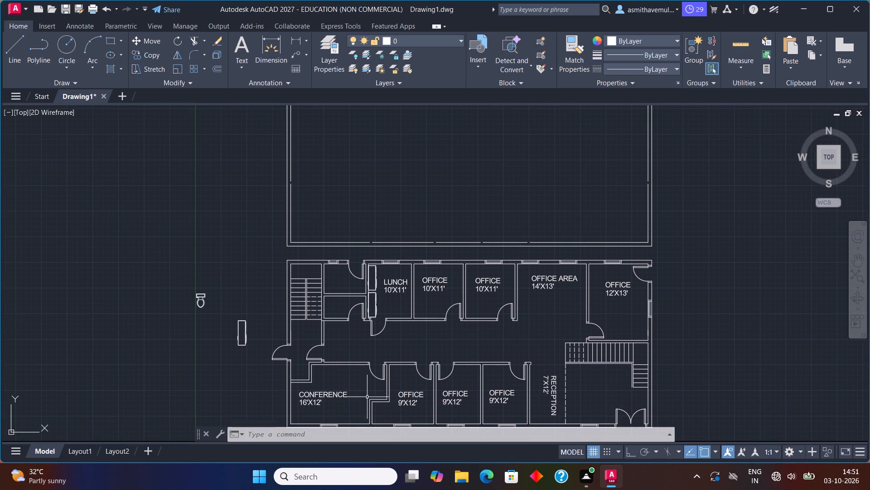
pyautogui.moveTo(363, 352); pyautogui.dragTo(335, 421, button='middle')
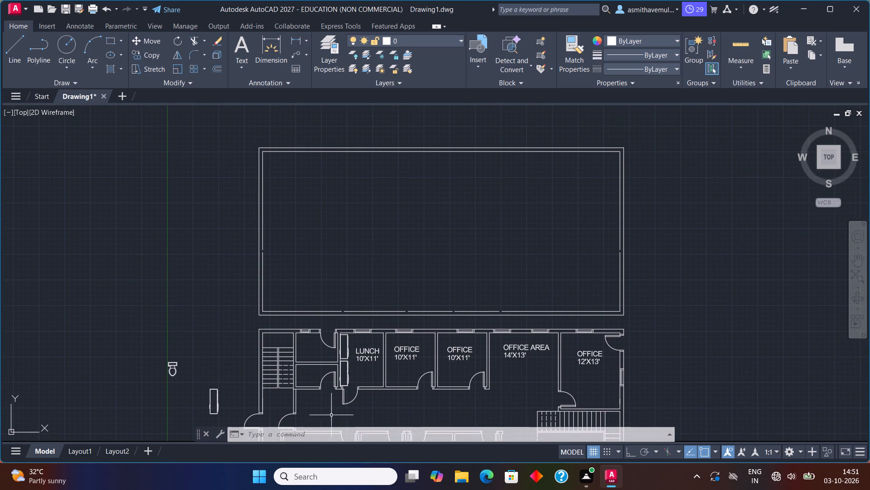
pyautogui.moveTo(333, 369); pyautogui.dragTo(402, 335, button='middle')
pyautogui.scroll(2, 396, 323)
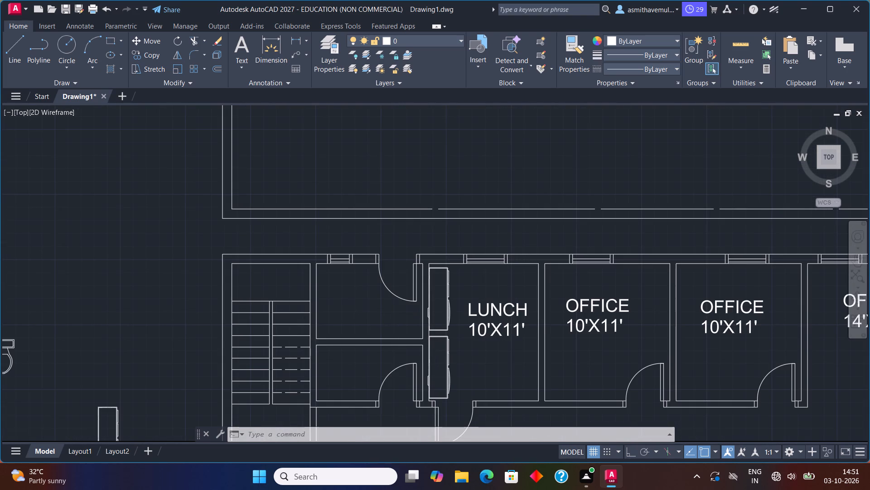
pyautogui.scroll(-1, 464, 351)
pyautogui.moveTo(571, 372); pyautogui.dragTo(568, 348, button='middle')
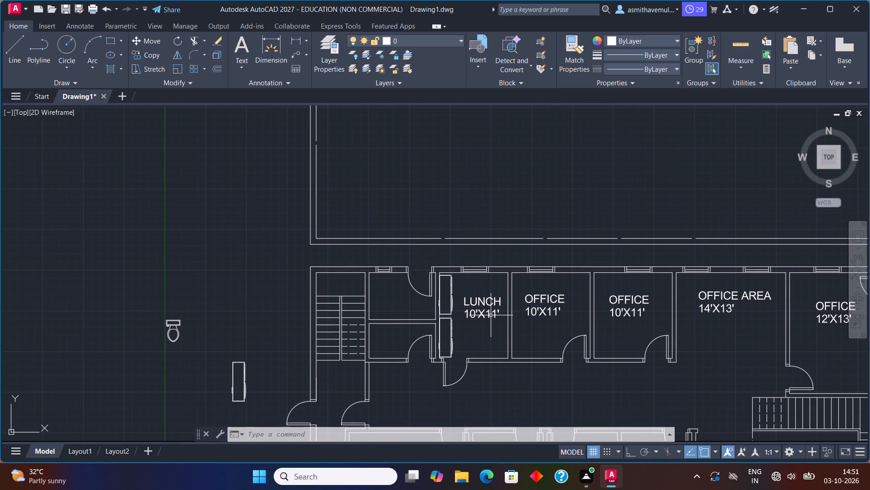
pyautogui.click(490, 315)
pyautogui.click(488, 301)
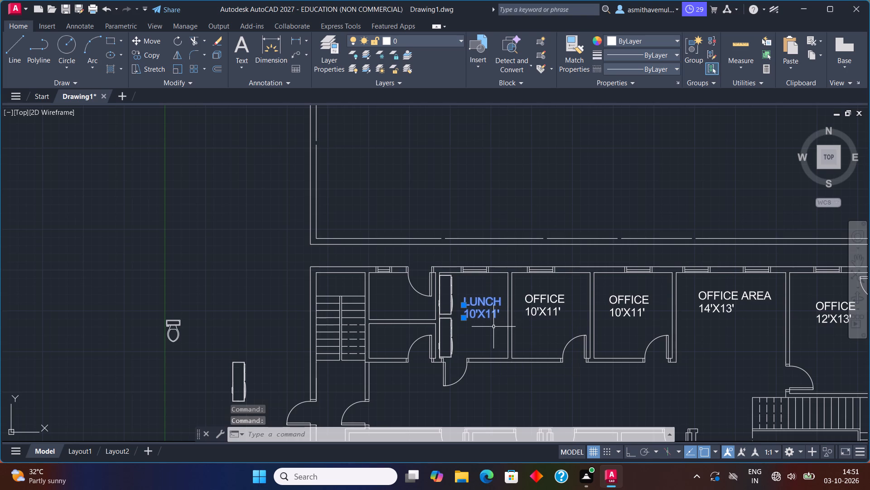
pyautogui.press('Delete')
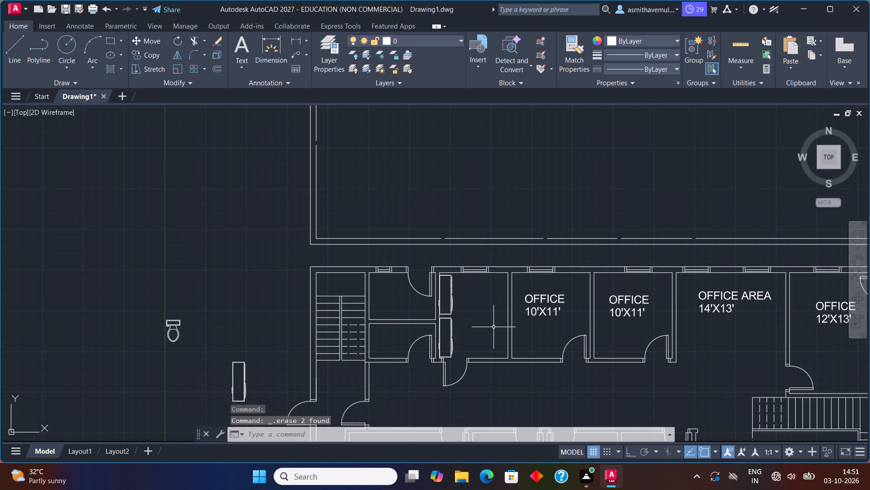
pyautogui.click(539, 304)
pyautogui.click(543, 313)
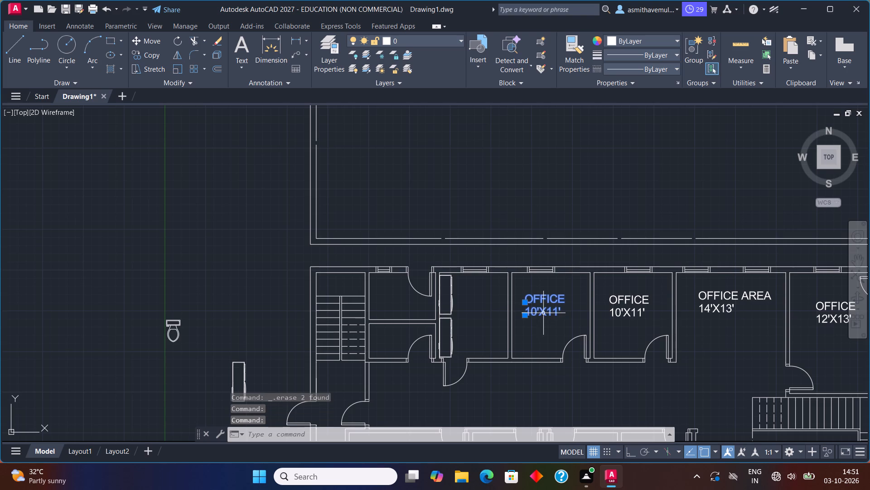
pyautogui.press('Delete')
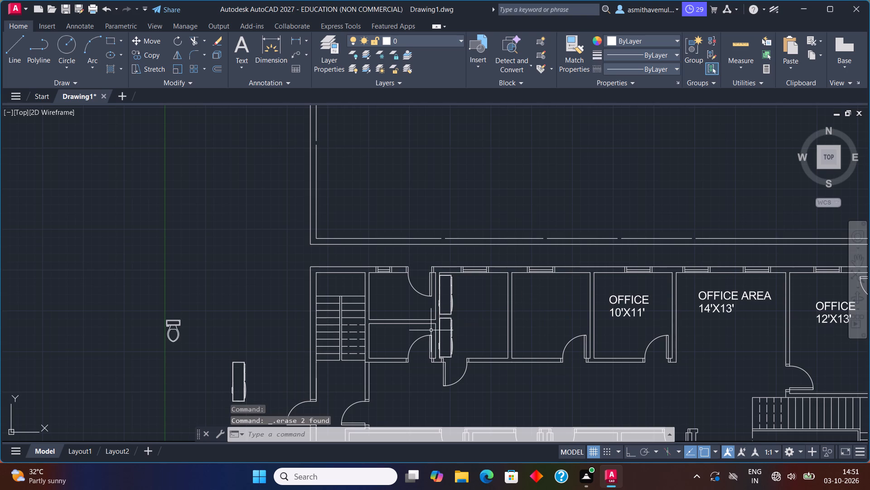
# Move the northern furniture block from the former lunch room to the northwest corner of the adjacent room to the east.
pyautogui.click(446, 331)
pyautogui.click(451, 304)
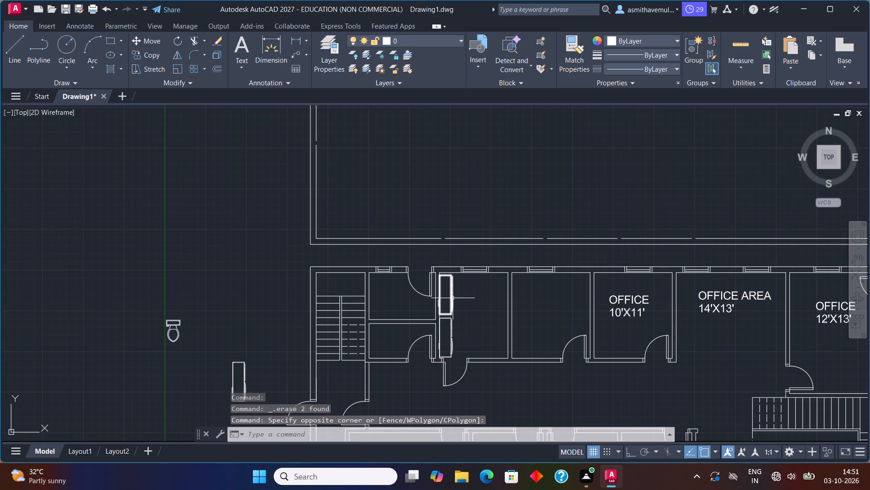
pyautogui.click(453, 299)
pyautogui.press('m')
pyautogui.press('Return')
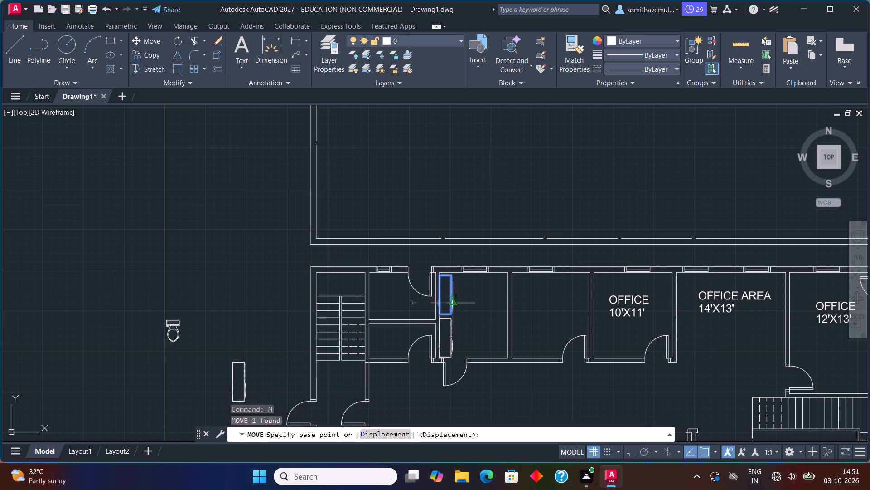
pyautogui.scroll(1, 452, 299)
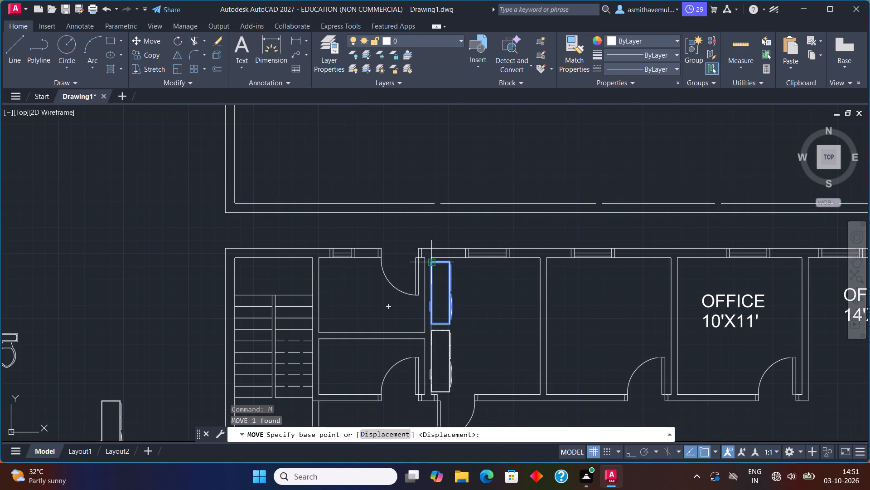
pyautogui.click(435, 264)
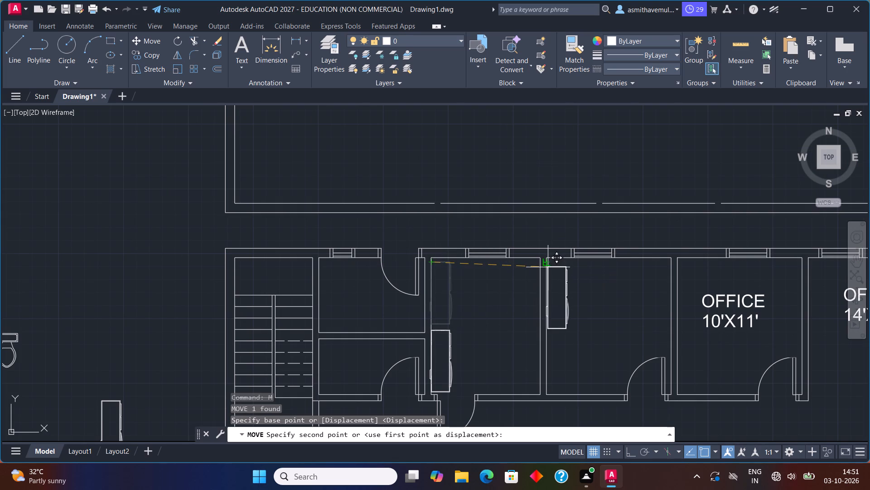
pyautogui.click(551, 266)
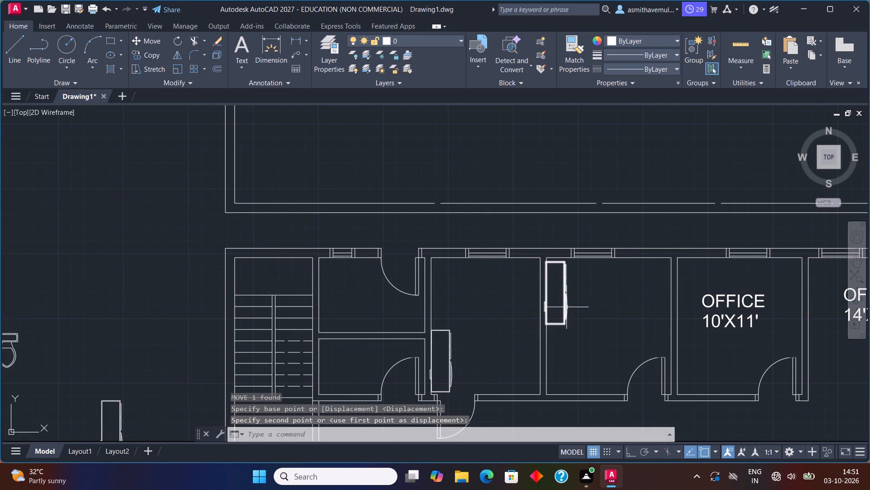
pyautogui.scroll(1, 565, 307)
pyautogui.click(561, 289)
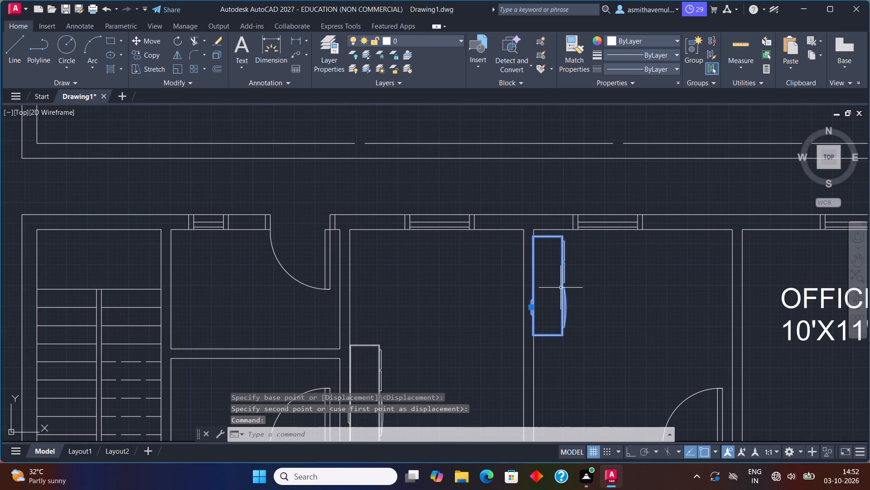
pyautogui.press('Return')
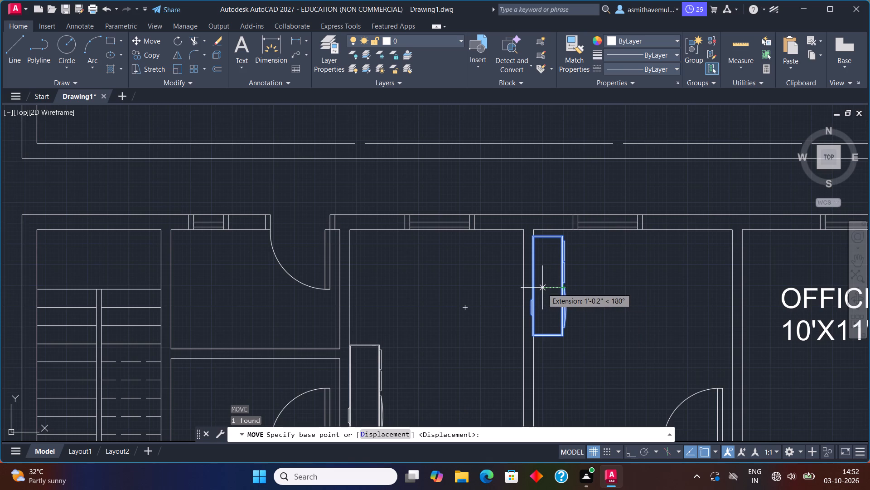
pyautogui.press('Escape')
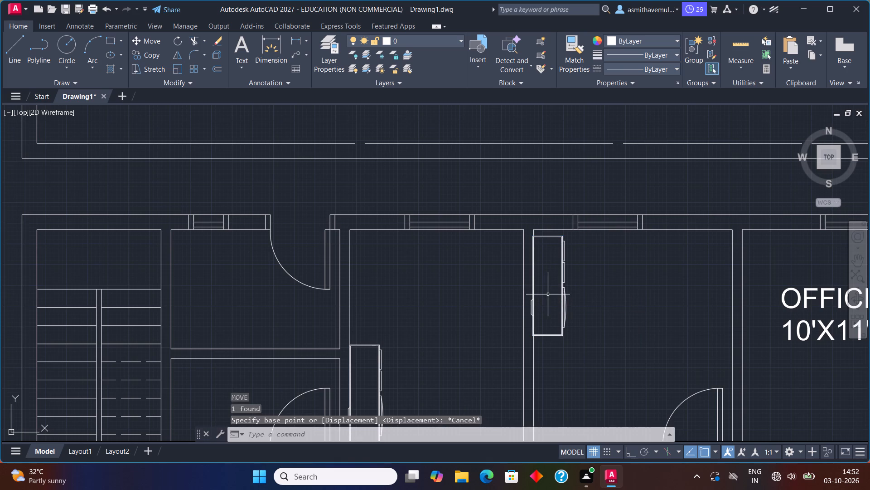
# Move the relocated northern furniture block slightly east so its back handle clears the room's west wall.
pyautogui.click(562, 281)
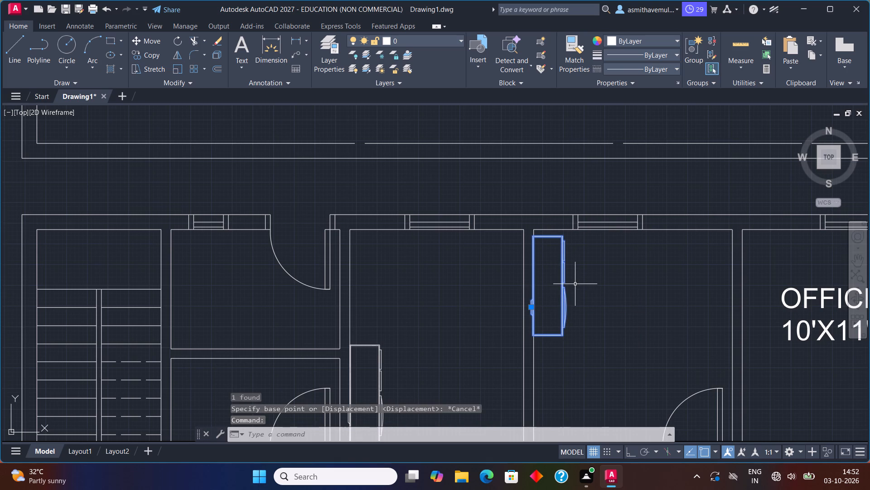
pyautogui.press('m')
pyautogui.press('Return')
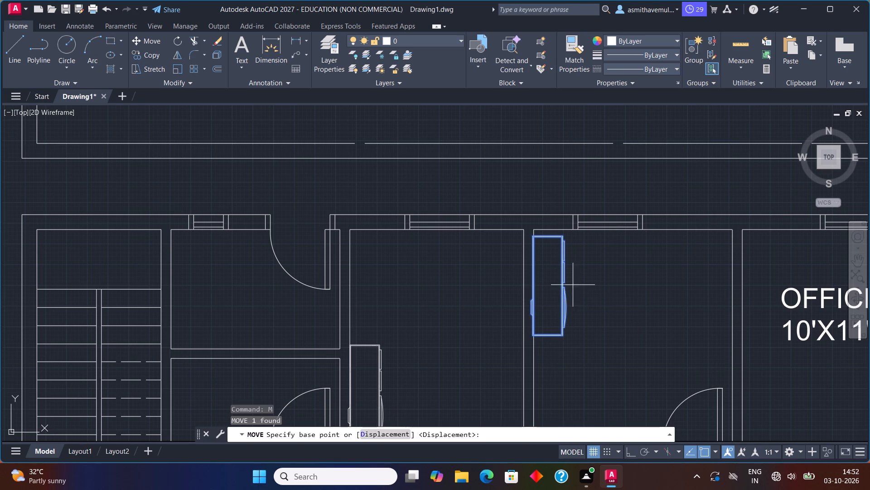
pyautogui.click(533, 309)
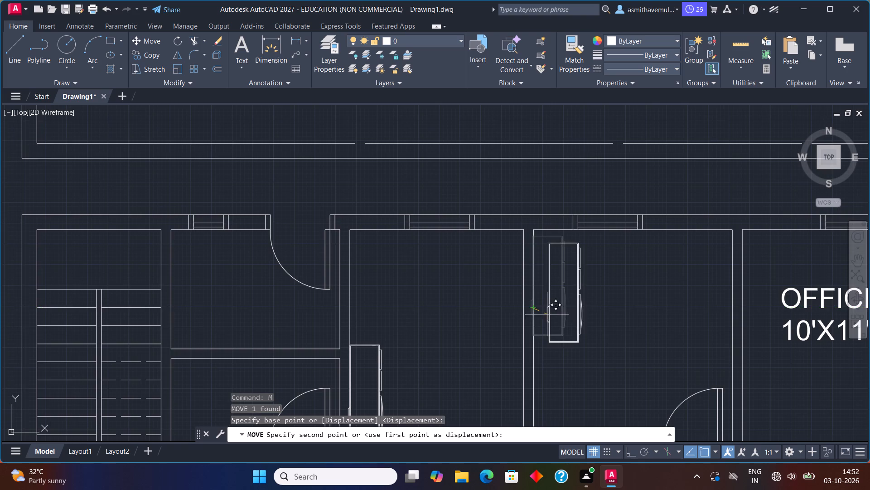
pyautogui.scroll(2, 537, 320)
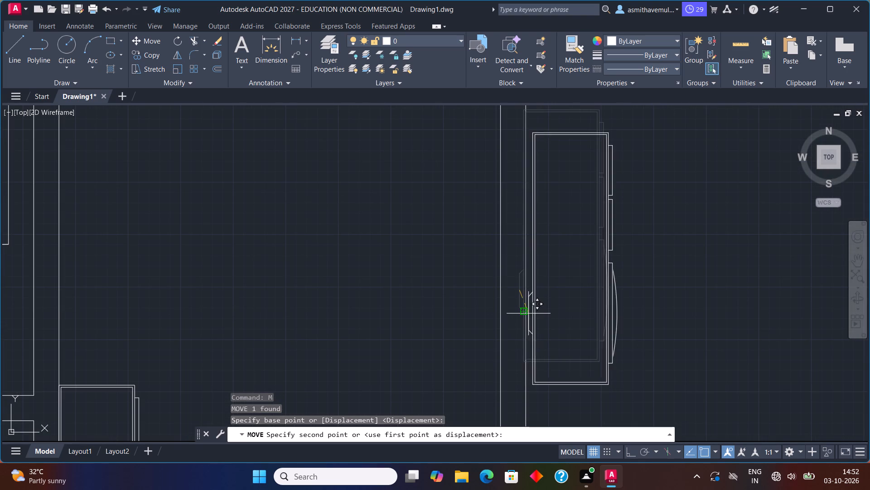
pyautogui.click(532, 310)
# Move the remaining furniture block from the former lunch room to the adjacent room's west wall, directly south of the first block.
pyautogui.scroll(-3, 570, 298)
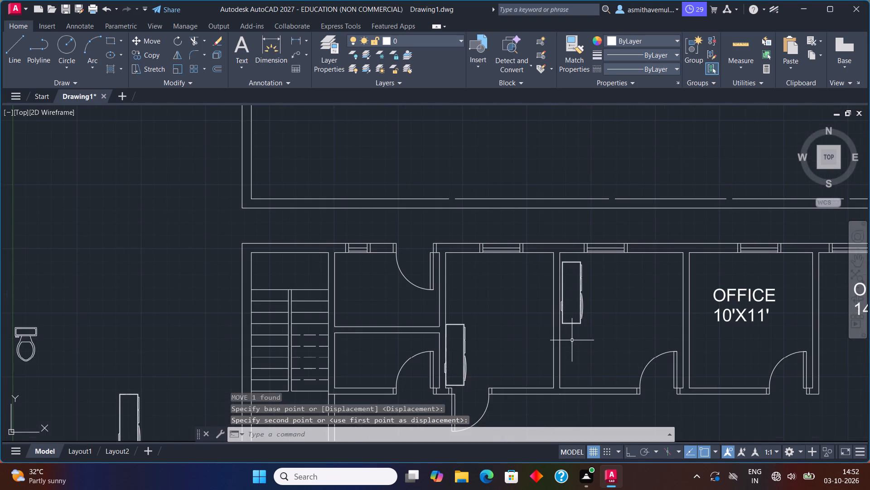
pyautogui.moveTo(569, 341); pyautogui.dragTo(546, 309, button='middle')
pyautogui.click(443, 321)
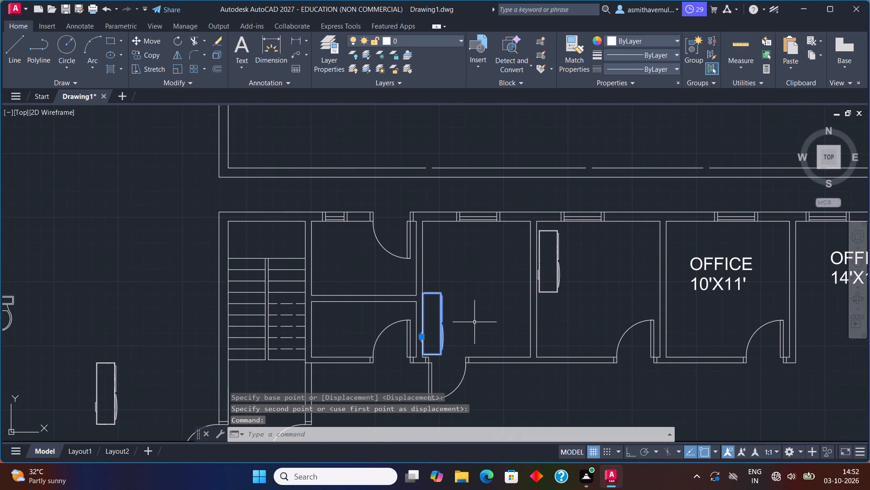
pyautogui.press('m')
pyautogui.press('Return')
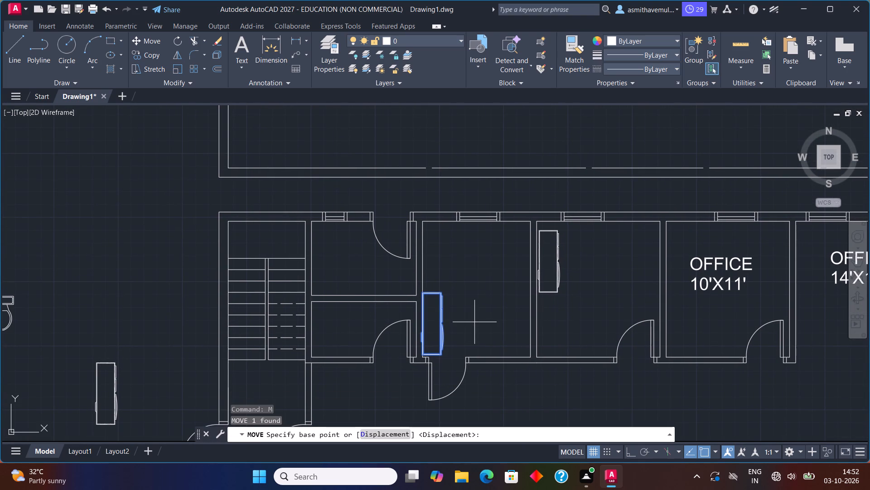
pyautogui.click(422, 339)
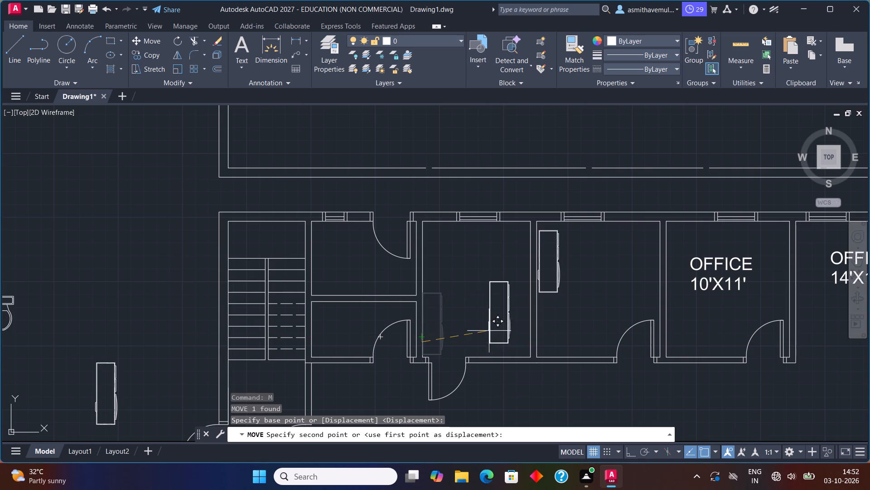
pyautogui.scroll(1, 541, 332)
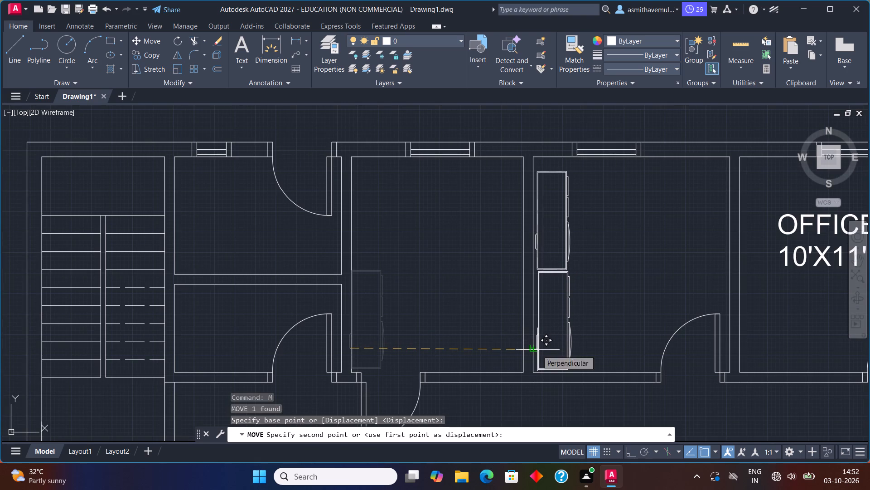
pyautogui.click(537, 350)
# Move the southern furniture block slightly east, clear of the west wall, with Ortho on.
pyautogui.click(565, 323)
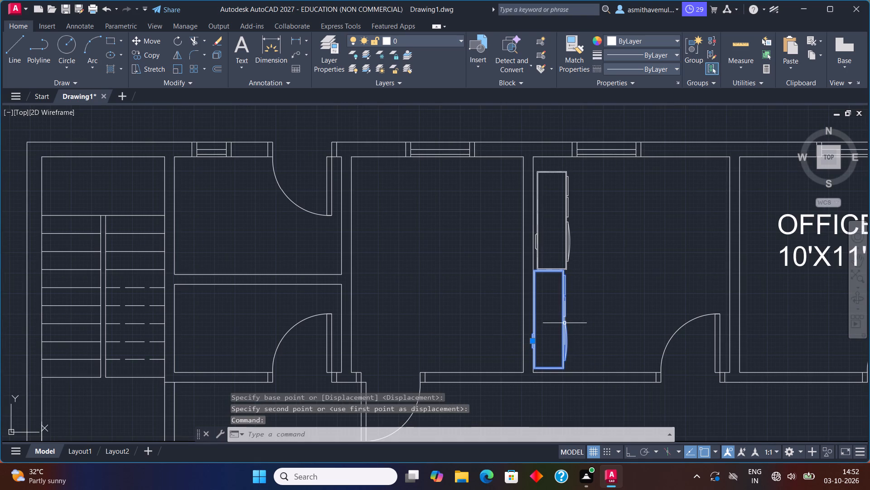
pyautogui.press('m')
pyautogui.press('Return')
pyautogui.scroll(2, 545, 324)
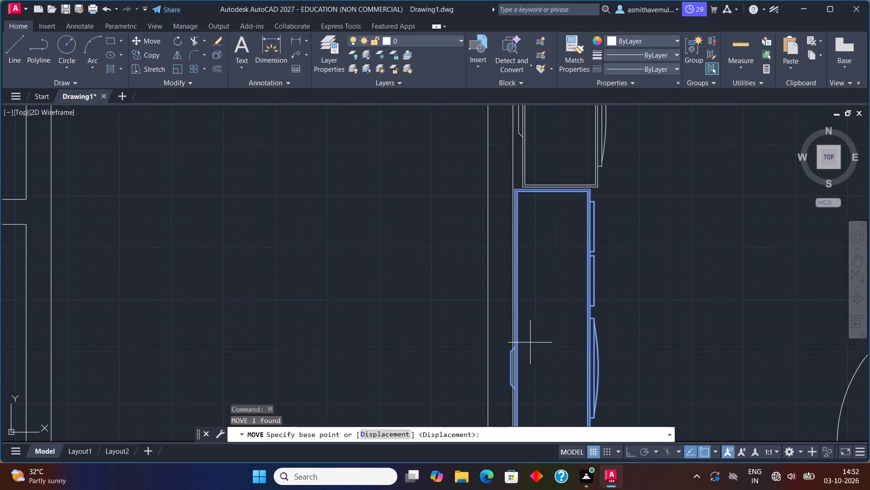
pyautogui.click(511, 363)
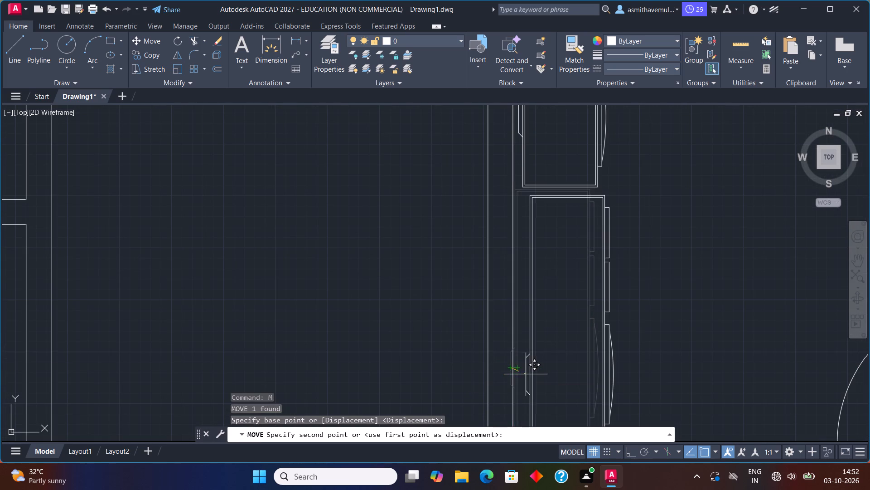
pyautogui.moveTo(523, 372); pyautogui.dragTo(512, 302, button='middle')
pyautogui.scroll(-1, 510, 303)
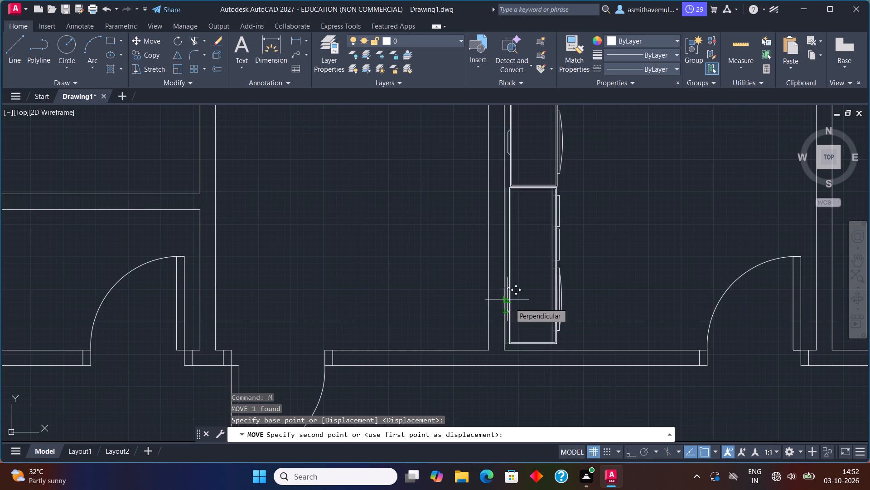
pyautogui.press('F8')
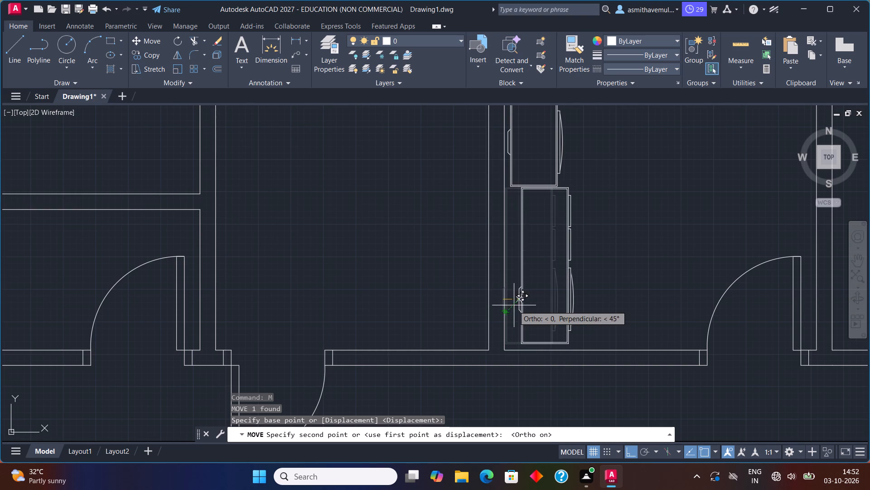
pyautogui.scroll(1, 512, 306)
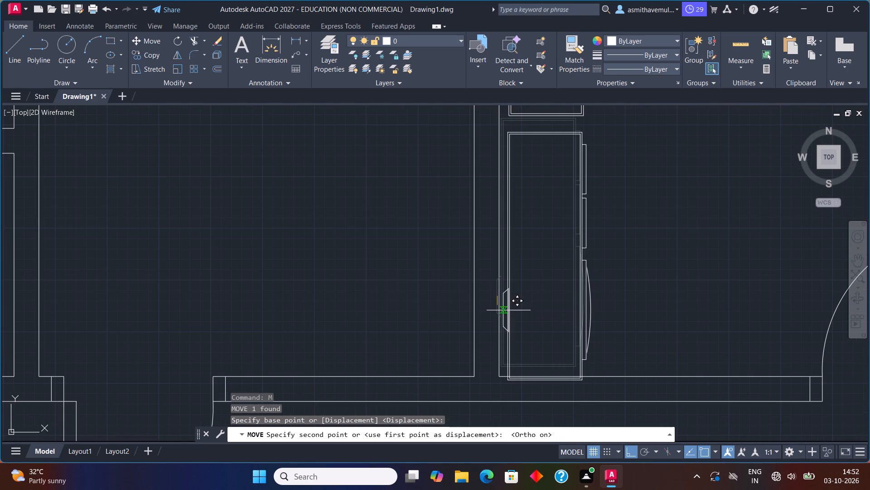
pyautogui.click(512, 309)
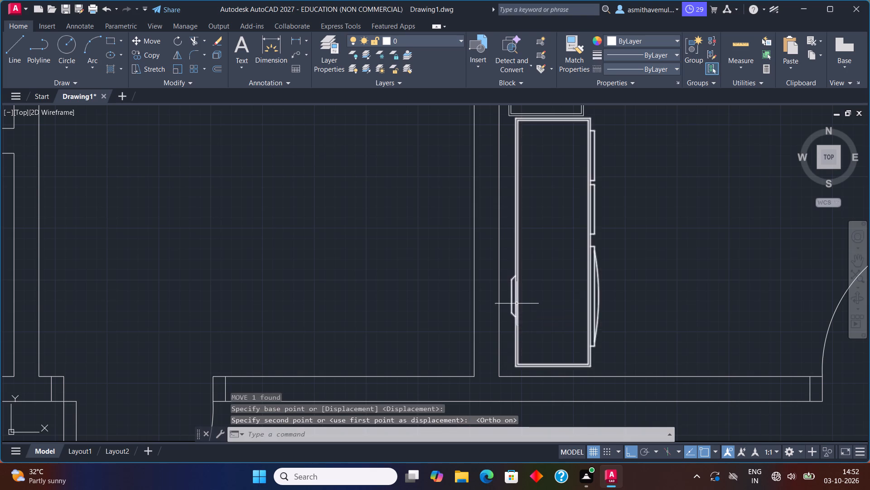
# Move the northern furniture block slightly north along the room's west wall, leaving a gap from the southern block.
pyautogui.scroll(-2, 522, 303)
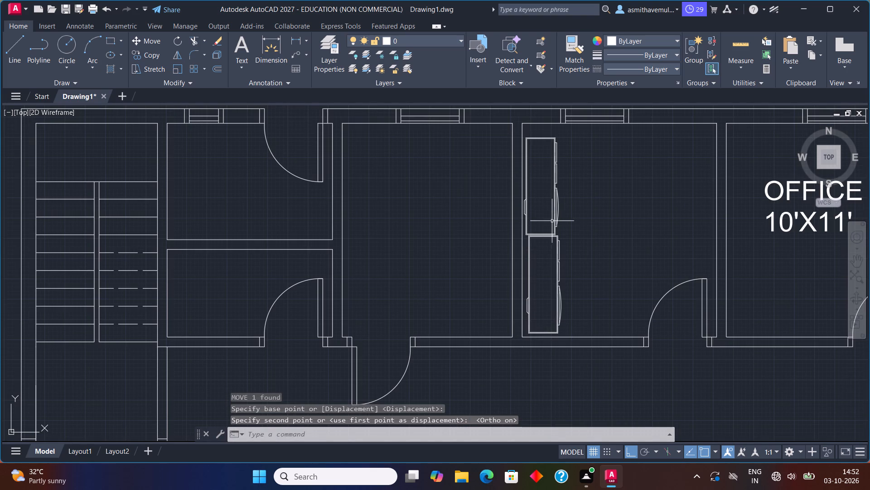
pyautogui.click(554, 209)
pyautogui.press('m')
pyautogui.press('Return')
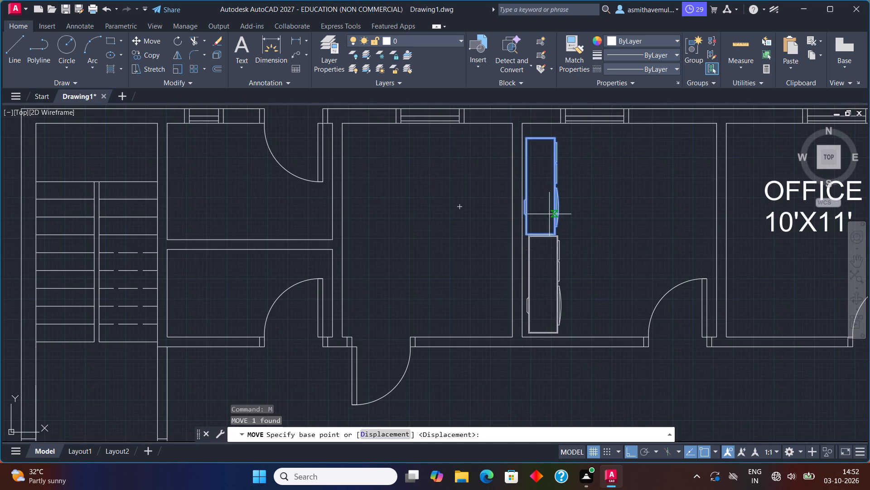
pyautogui.click(522, 214)
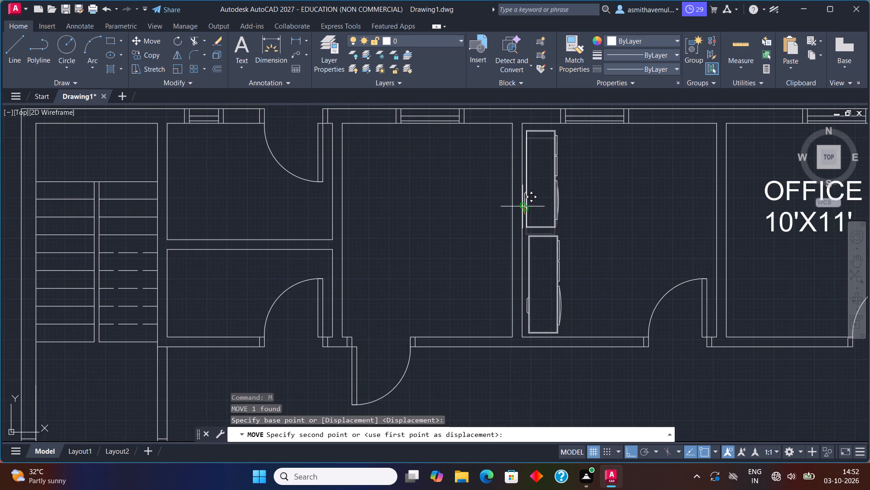
pyautogui.click(525, 206)
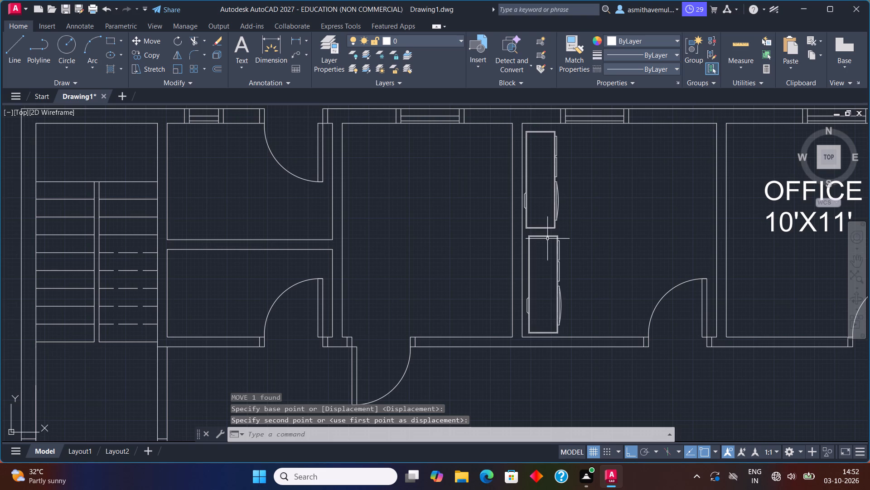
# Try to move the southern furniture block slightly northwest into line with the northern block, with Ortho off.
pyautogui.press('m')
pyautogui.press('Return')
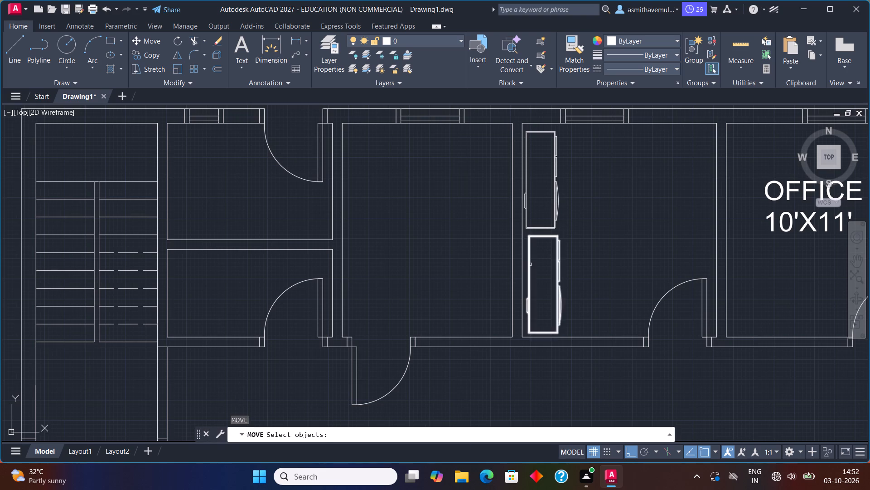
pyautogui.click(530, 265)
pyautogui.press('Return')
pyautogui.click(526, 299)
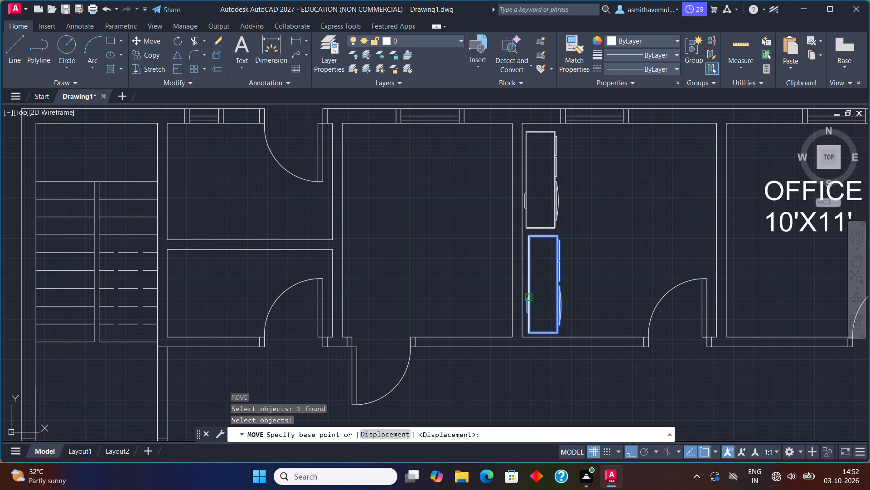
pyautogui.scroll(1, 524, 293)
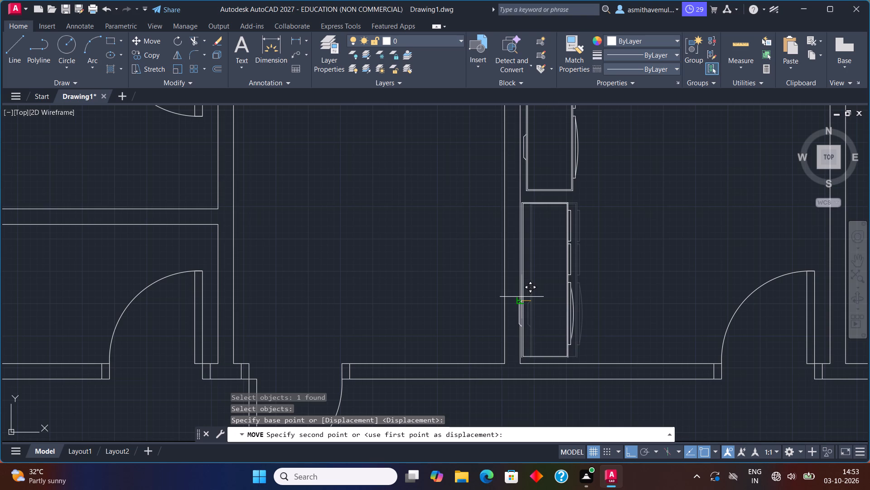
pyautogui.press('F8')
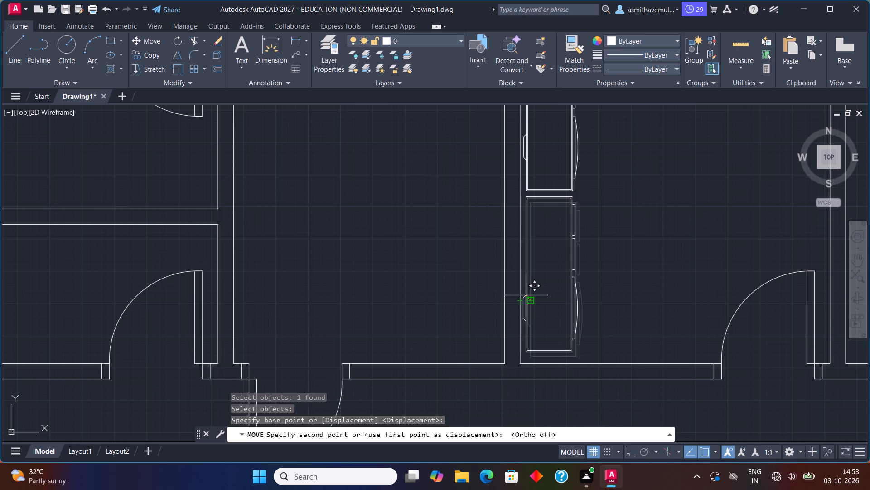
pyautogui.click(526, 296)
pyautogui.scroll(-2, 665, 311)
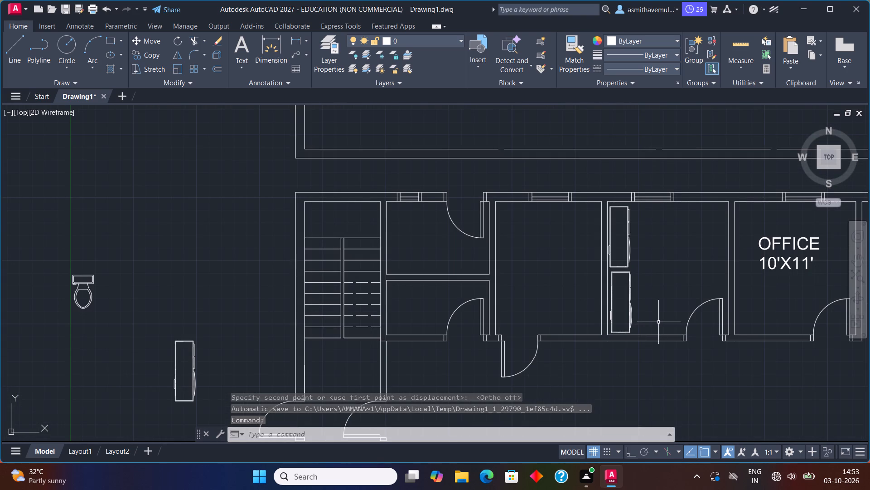
# Move the toilet block from outside the plan's west side into the room directly west of the furniture blocks.
pyautogui.moveTo(647, 329); pyautogui.dragTo(580, 290, button='middle')
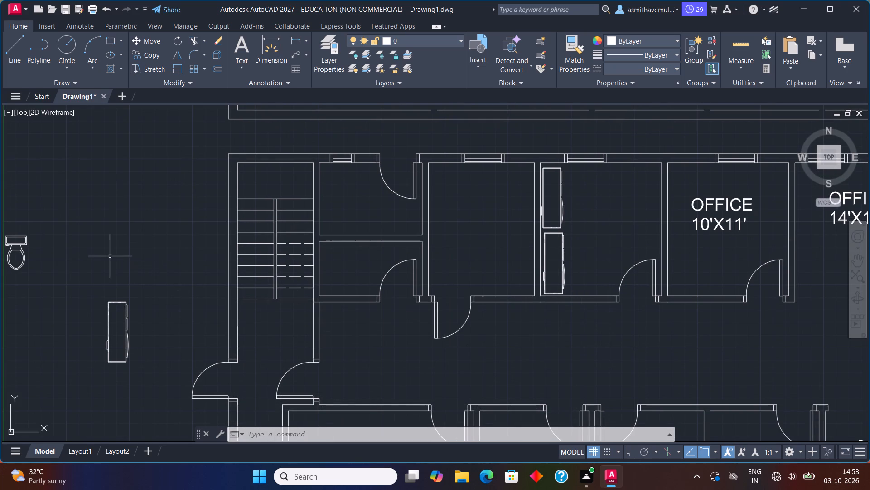
pyautogui.click(21, 241)
pyautogui.click(30, 245)
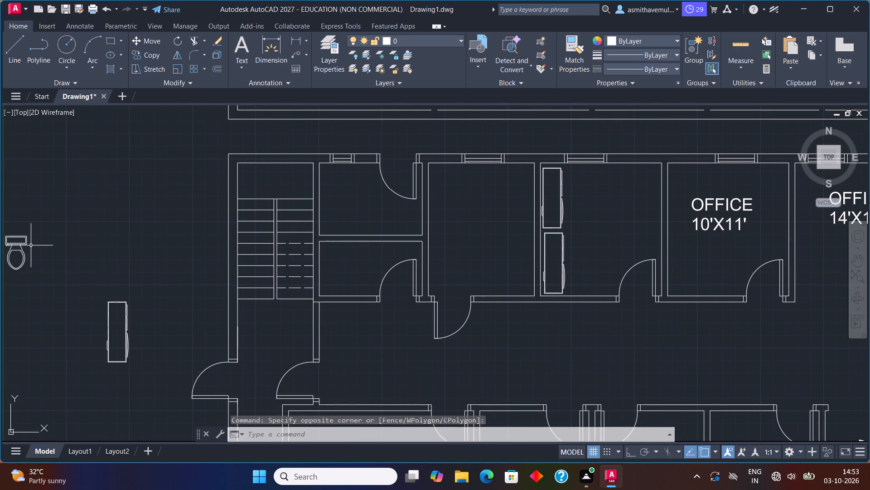
pyautogui.click(24, 245)
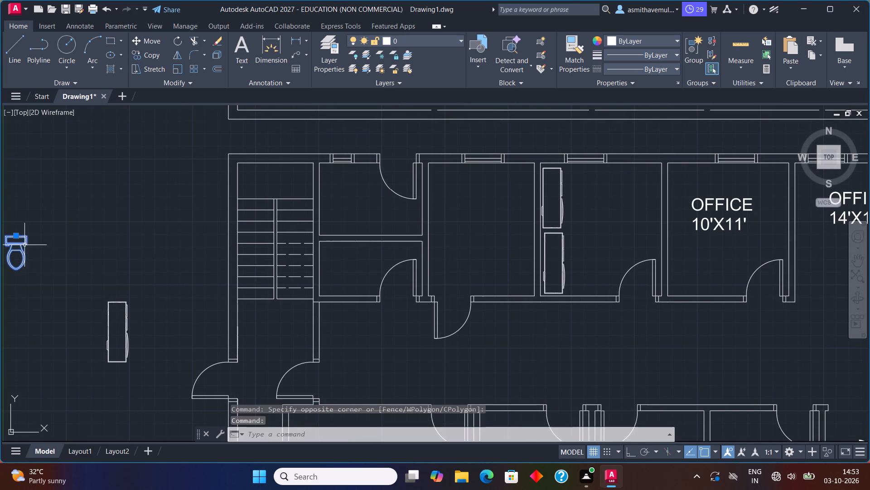
pyautogui.press('m')
pyautogui.press('Return')
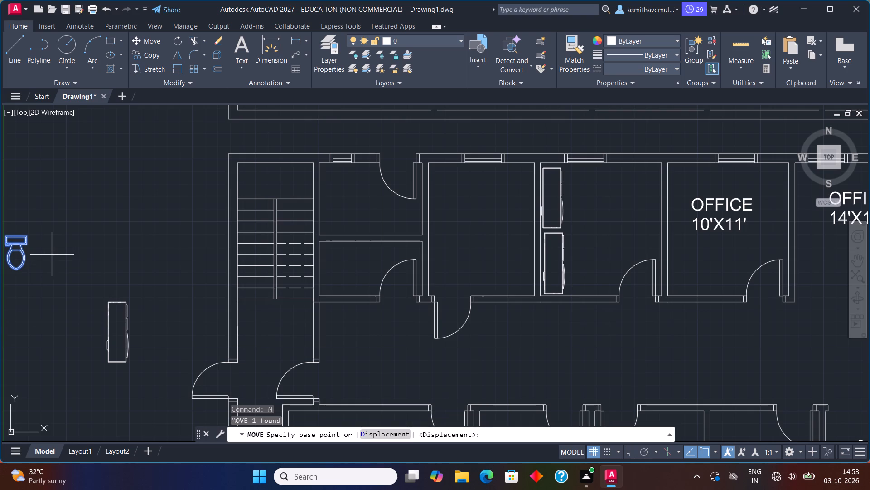
pyautogui.click(20, 239)
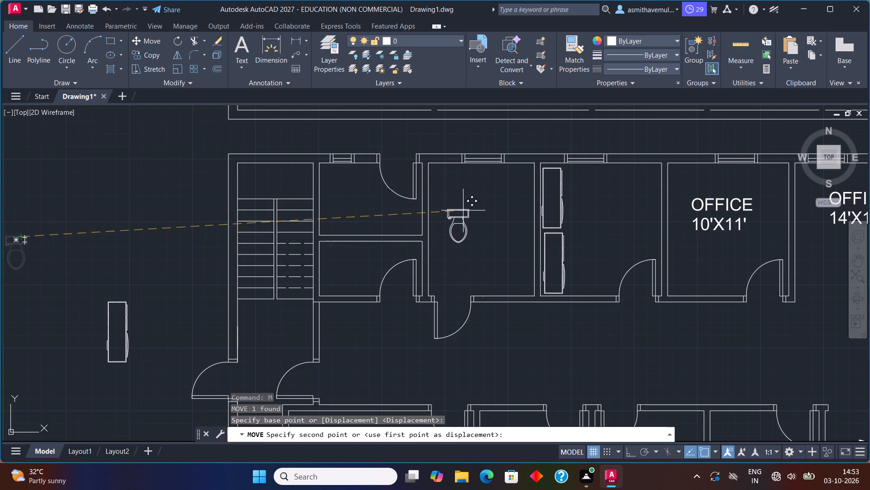
pyautogui.click(472, 211)
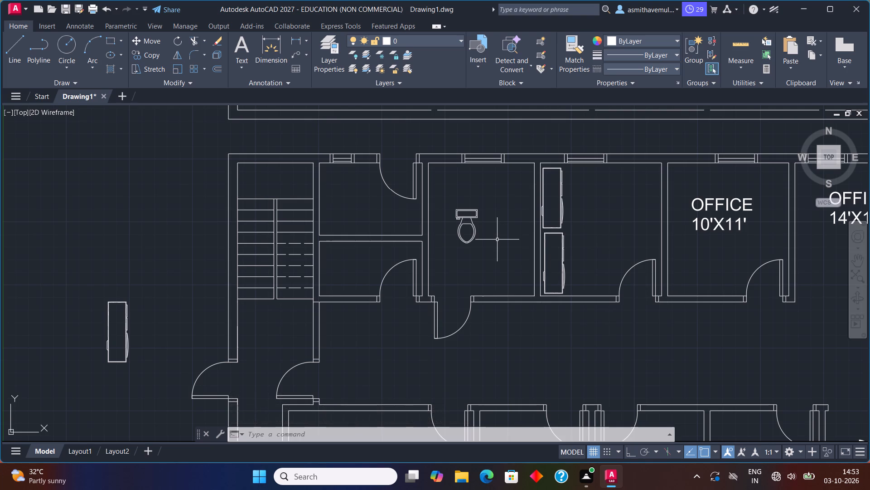
# Rotate the toilet block 270 degrees about its tank with Ortho on, so that the bowl faces west.
pyautogui.moveTo(476, 194); pyautogui.dragTo(469, 261)
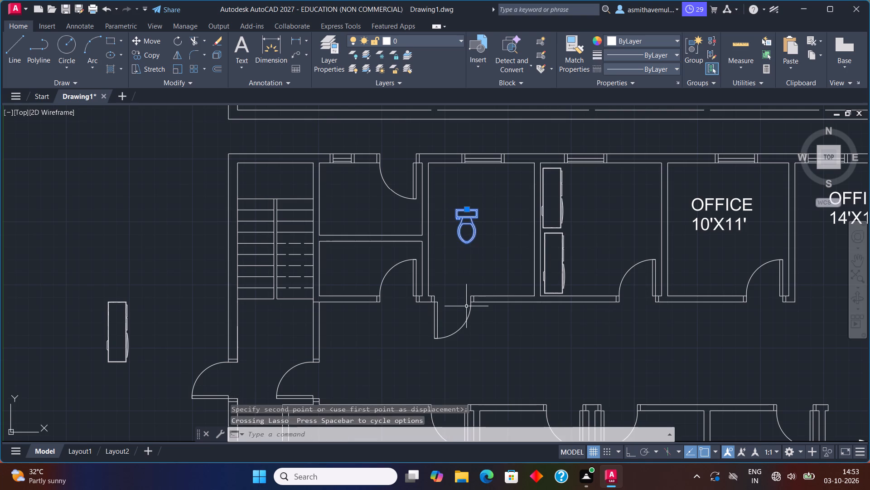
pyautogui.press('r')
pyautogui.press('o')
pyautogui.press('Return')
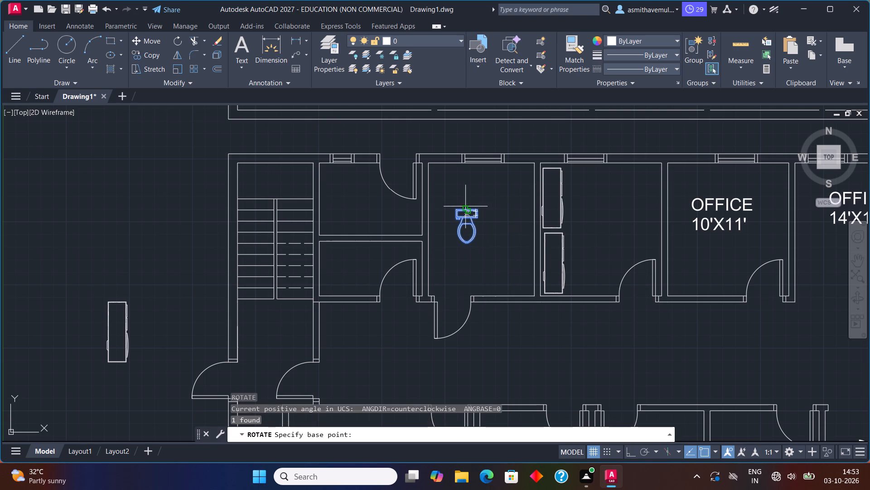
pyautogui.click(478, 211)
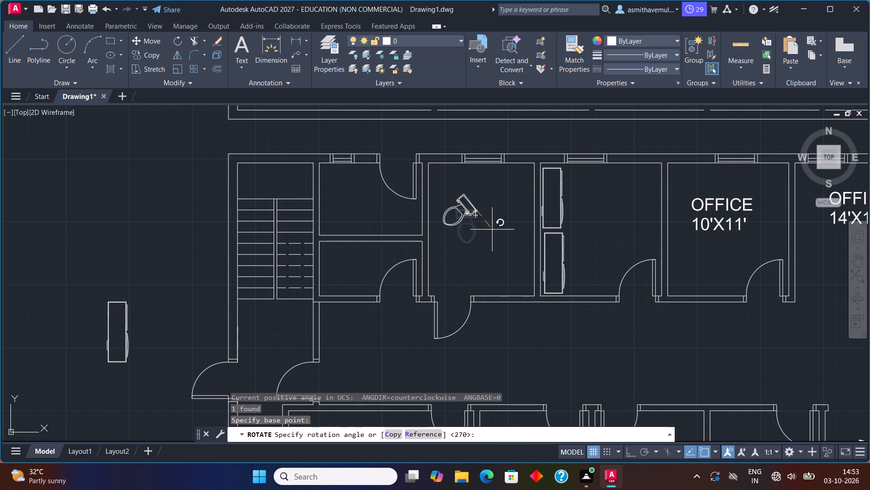
pyautogui.press('F8')
pyautogui.click(494, 237)
# Move the rotated toilet block with Ortho off so its tank sits against the room's east wall near the northeast corner.
pyautogui.moveTo(484, 204); pyautogui.dragTo(451, 235)
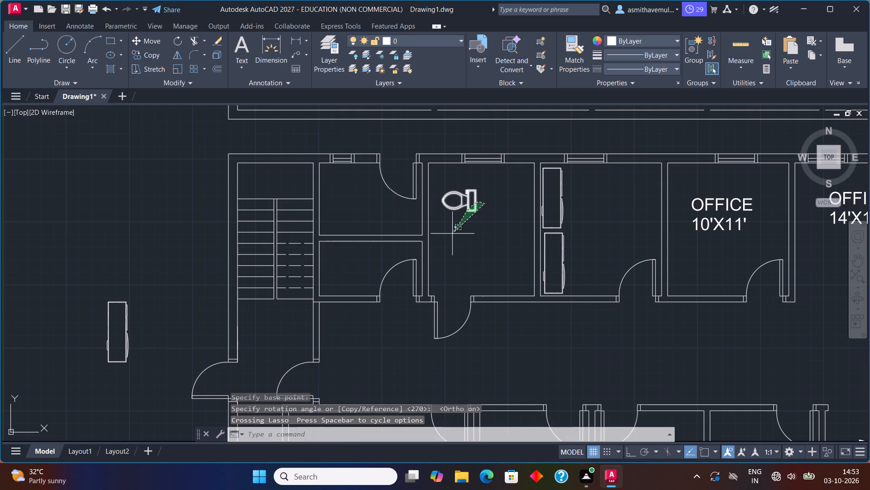
pyautogui.moveTo(451, 235); pyautogui.dragTo(450, 237)
pyautogui.press('F8')
pyautogui.press('m')
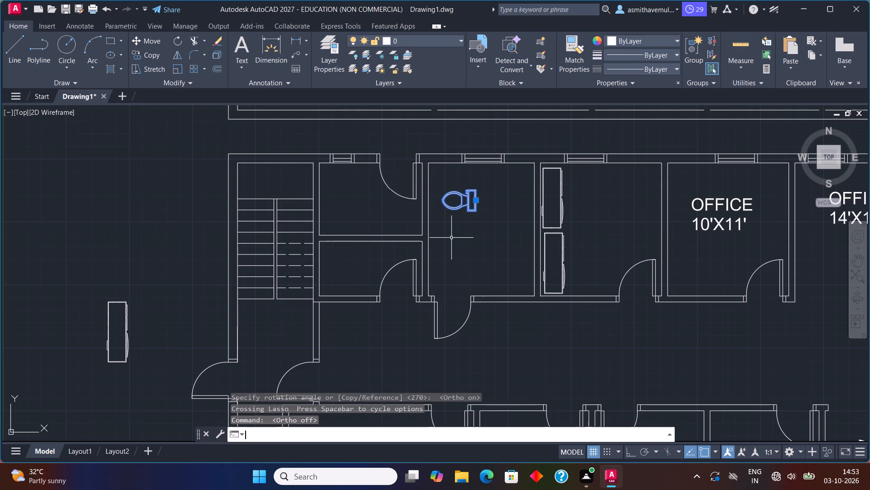
pyautogui.press('Return')
pyautogui.click(479, 205)
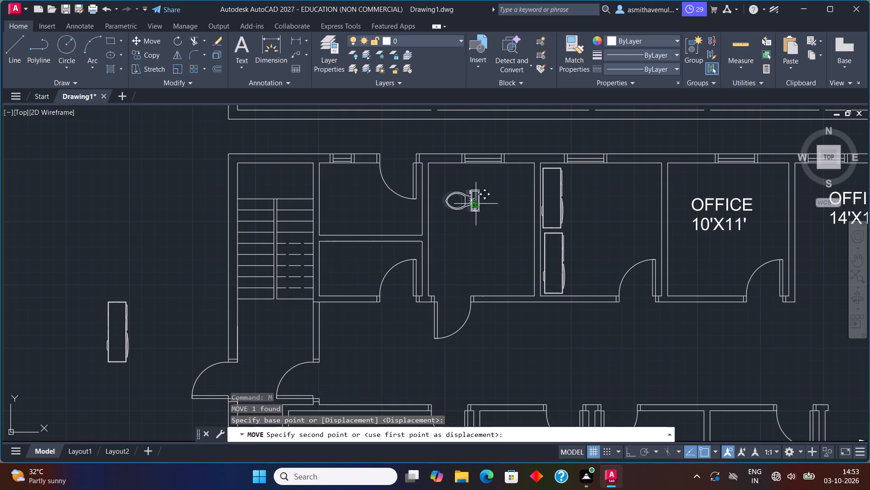
pyautogui.scroll(2, 539, 205)
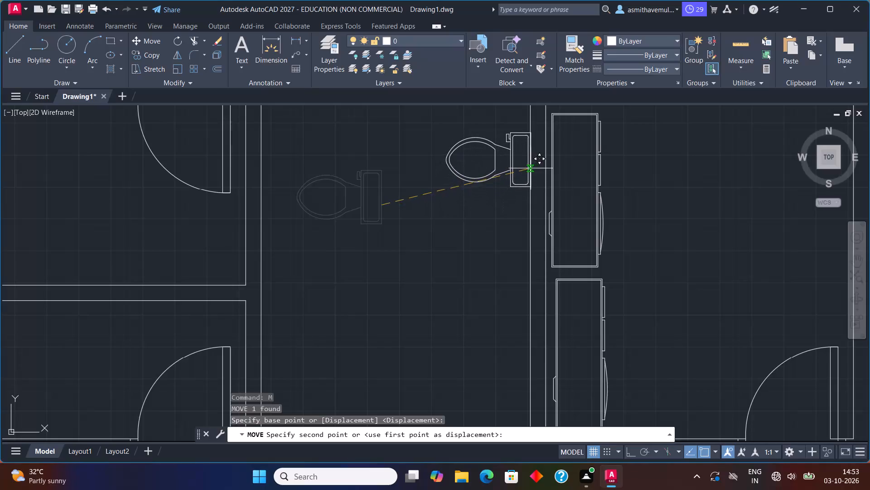
pyautogui.click(530, 167)
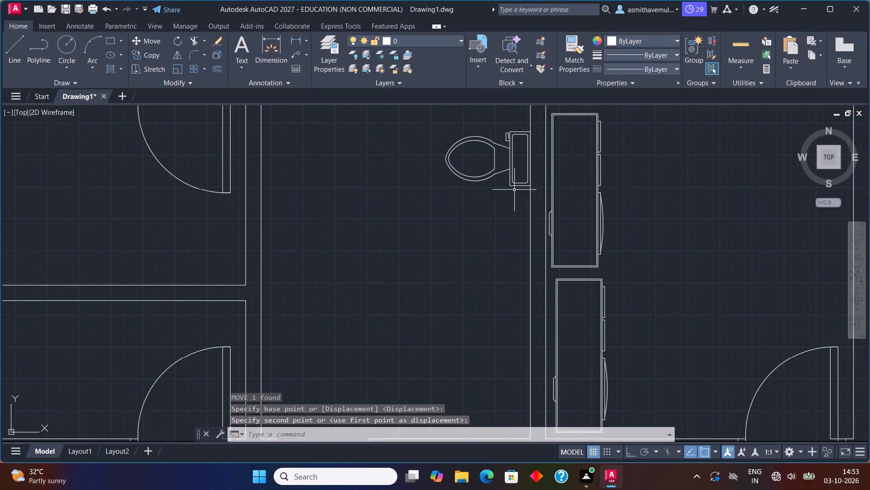
pyautogui.scroll(-2, 444, 255)
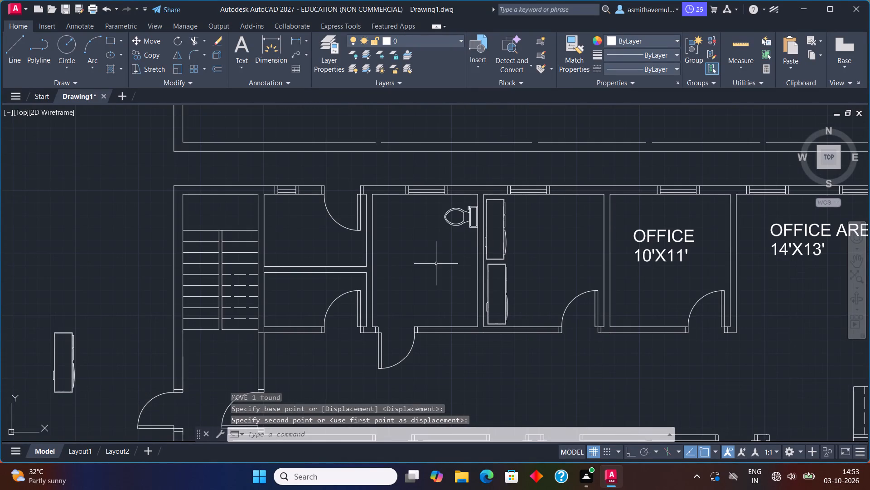
# Browse DesignCenter's en-us sample folder to the Blocks of Home - Space Planner.dwg.
pyautogui.scroll(-1, 410, 281)
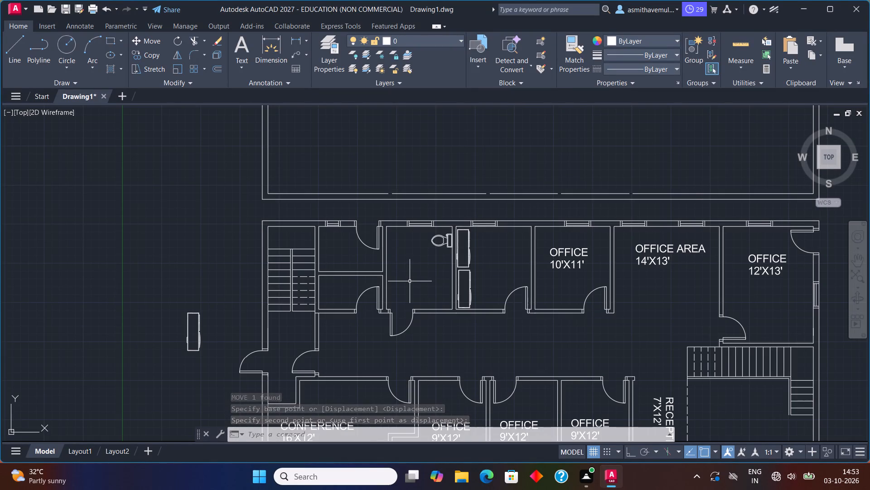
pyautogui.hotkey('ctrl', '2')
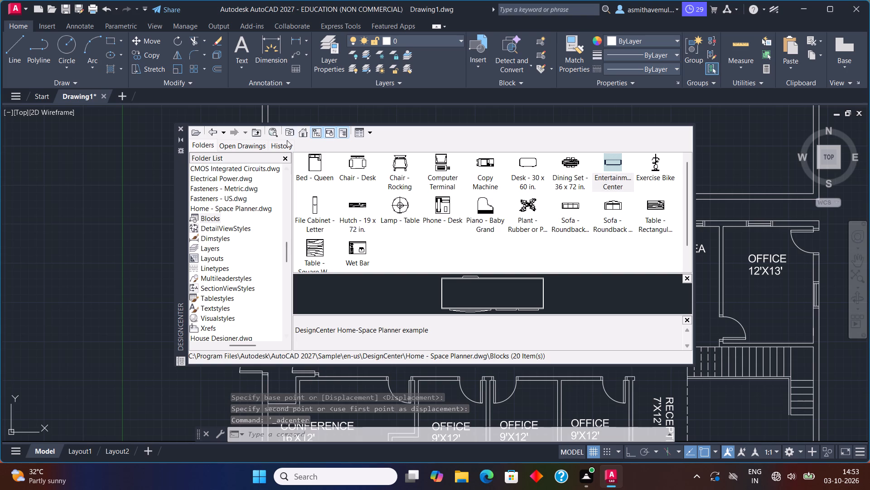
pyautogui.click(305, 133)
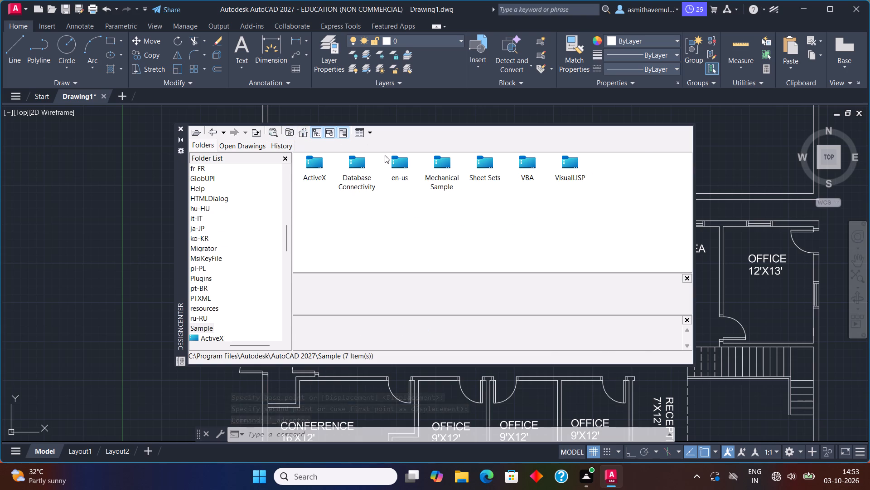
pyautogui.doubleClick(395, 163)
pyautogui.doubleClick(315, 180)
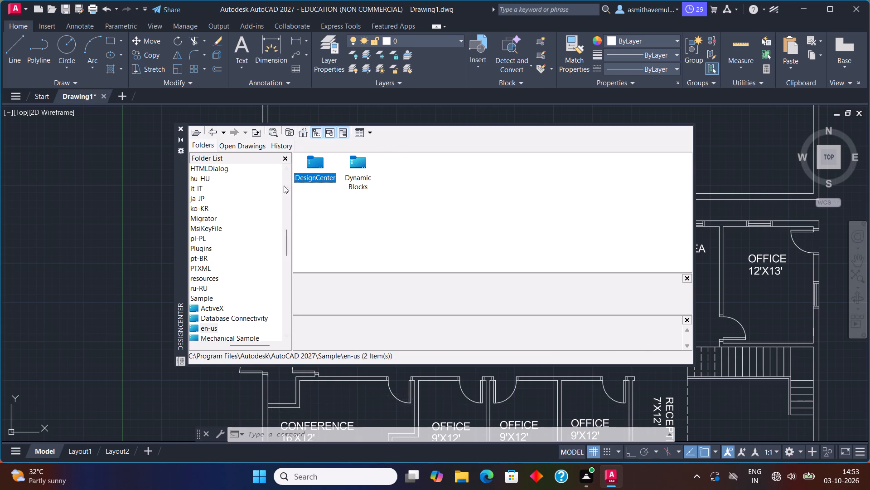
pyautogui.doubleClick(309, 172)
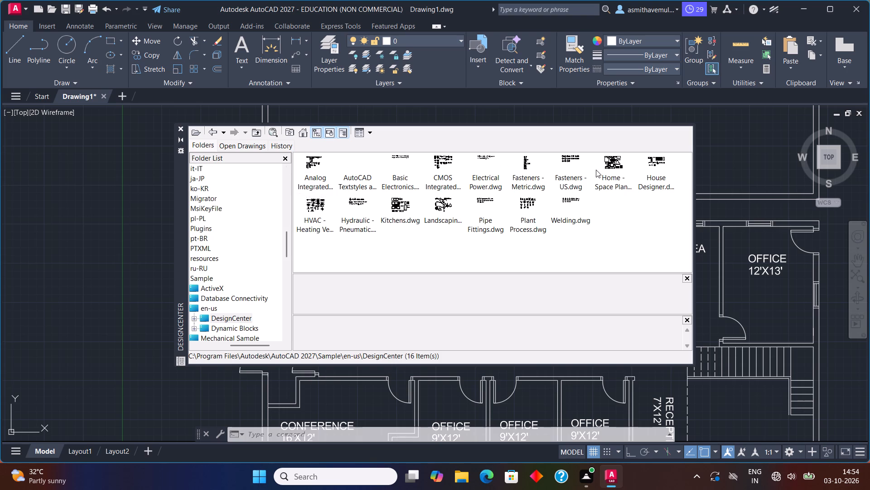
pyautogui.doubleClick(608, 170)
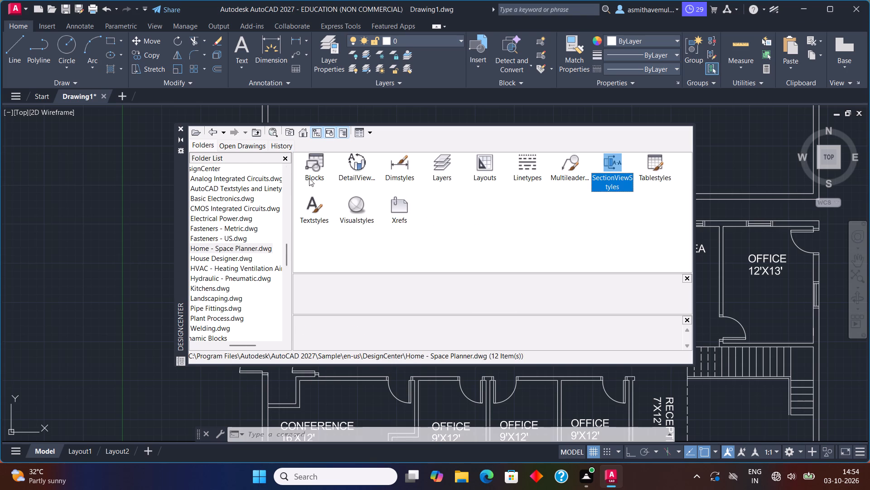
pyautogui.doubleClick(308, 177)
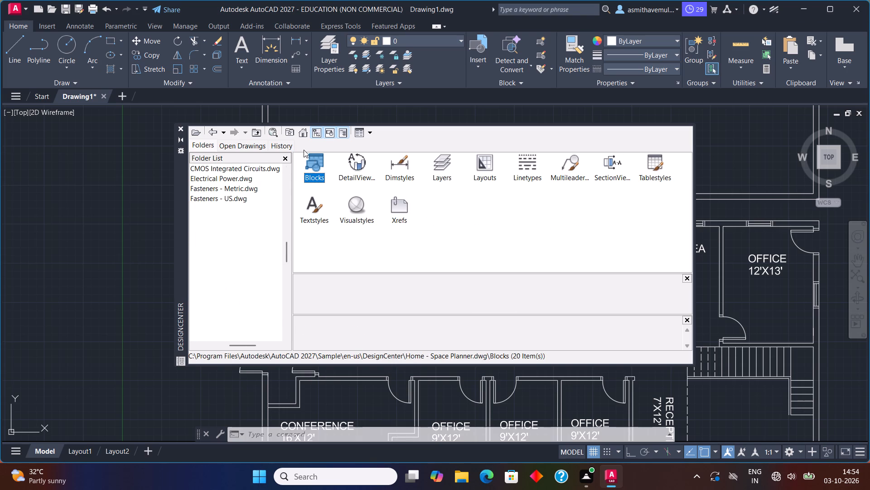
# Open the Blocks of House Designer.dwg in DesignCenter, starting from the home folder.
pyautogui.click(300, 130)
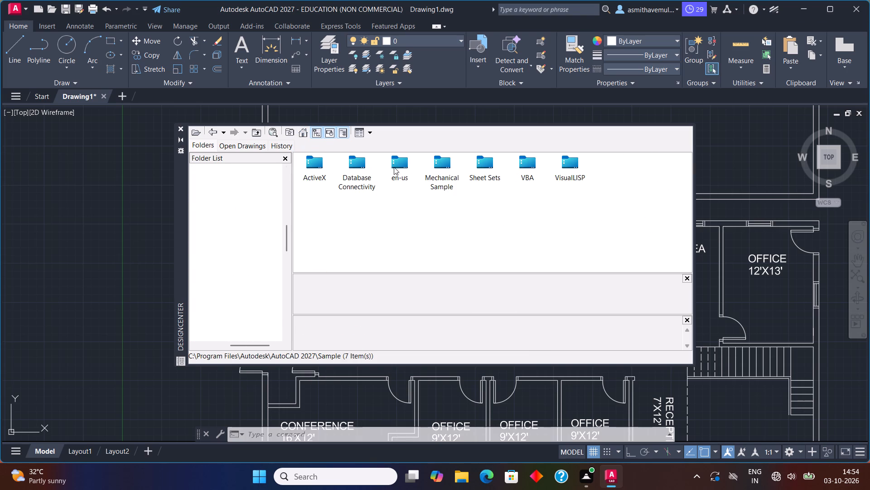
pyautogui.doubleClick(405, 170)
pyautogui.doubleClick(307, 177)
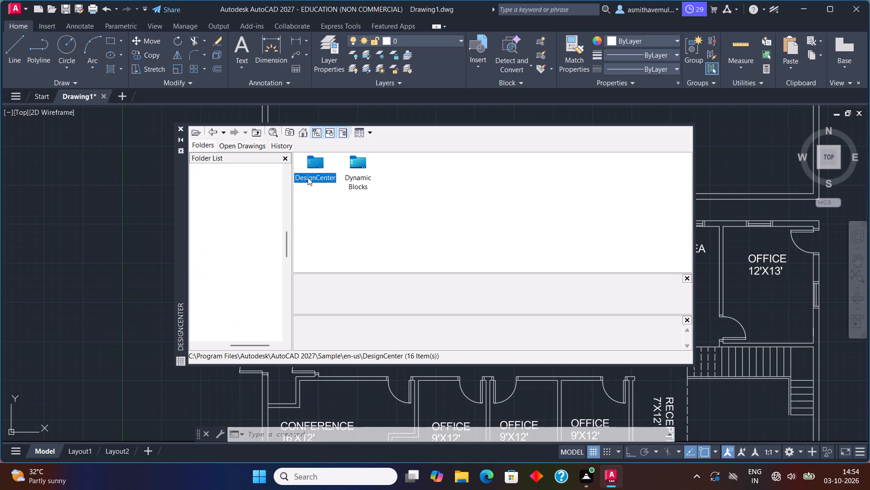
pyautogui.doubleClick(661, 172)
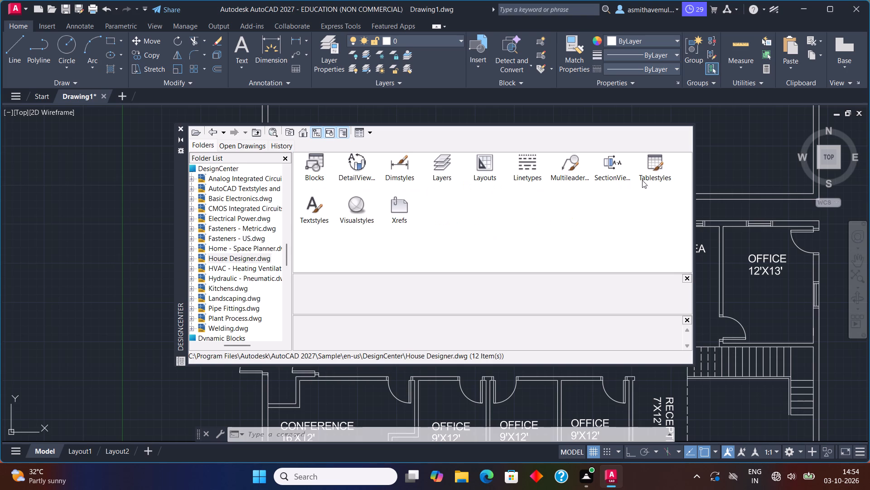
pyautogui.doubleClick(316, 172)
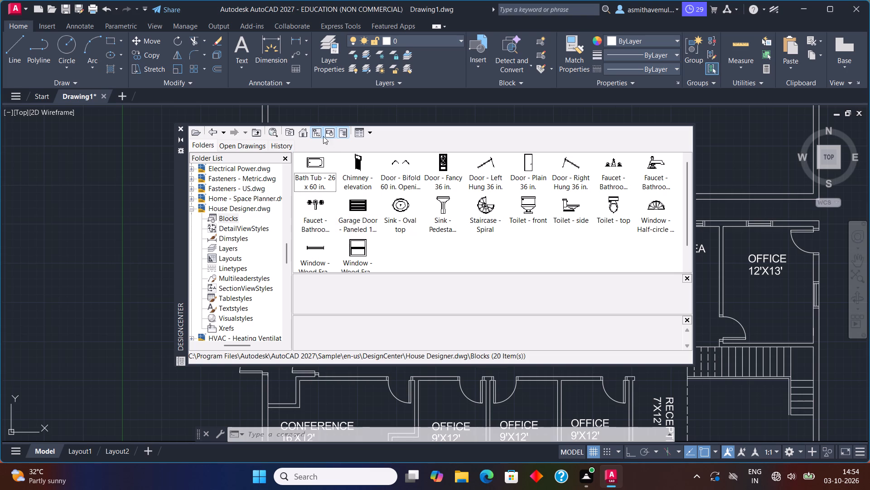
# Insert the Sink-single - 30 in top block from DesignCenter's Kitchens.dwg into the empty area west of the floor plan, and close DesignCenter.
pyautogui.click(302, 132)
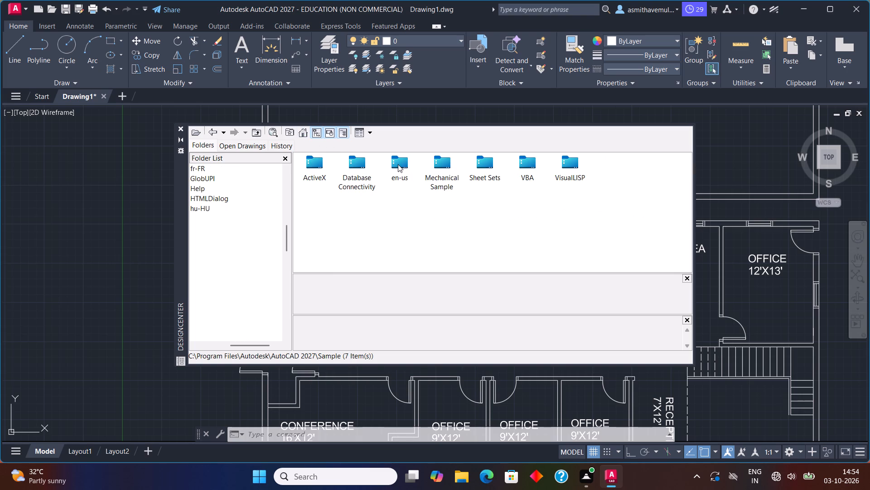
pyautogui.doubleClick(410, 164)
pyautogui.doubleClick(314, 175)
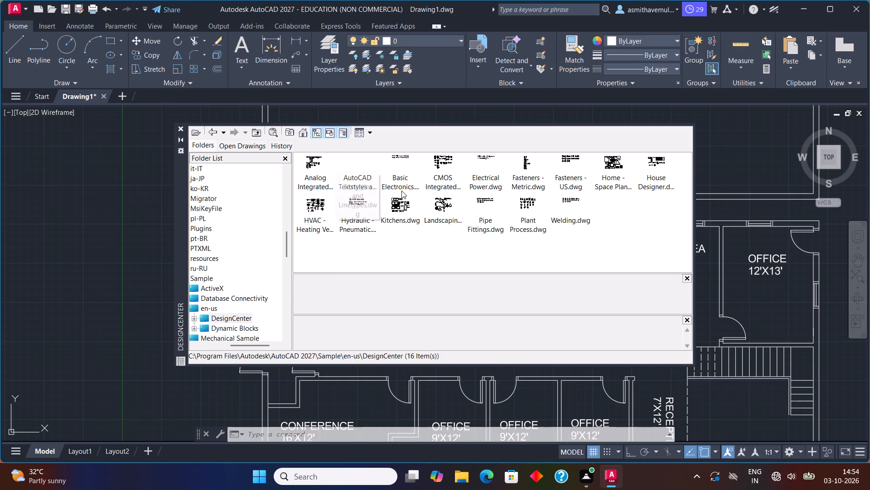
pyautogui.doubleClick(393, 205)
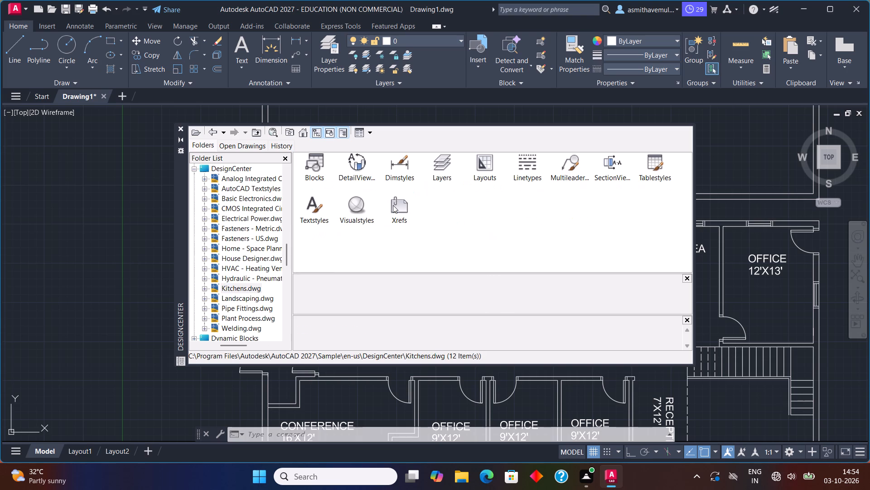
pyautogui.doubleClick(308, 169)
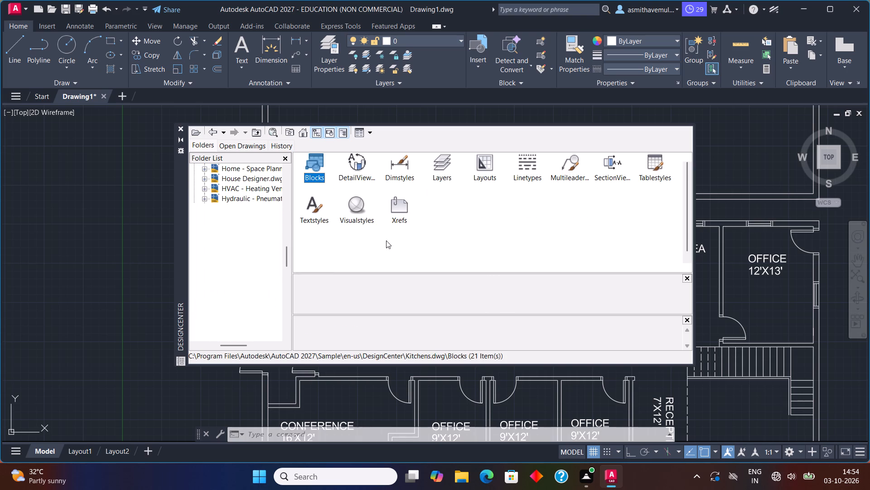
pyautogui.moveTo(314, 254); pyautogui.dragTo(88, 293)
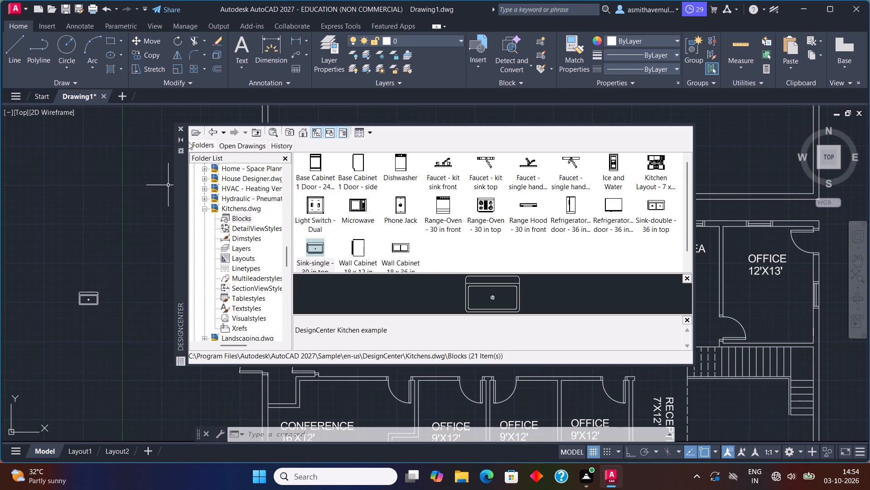
pyautogui.click(182, 129)
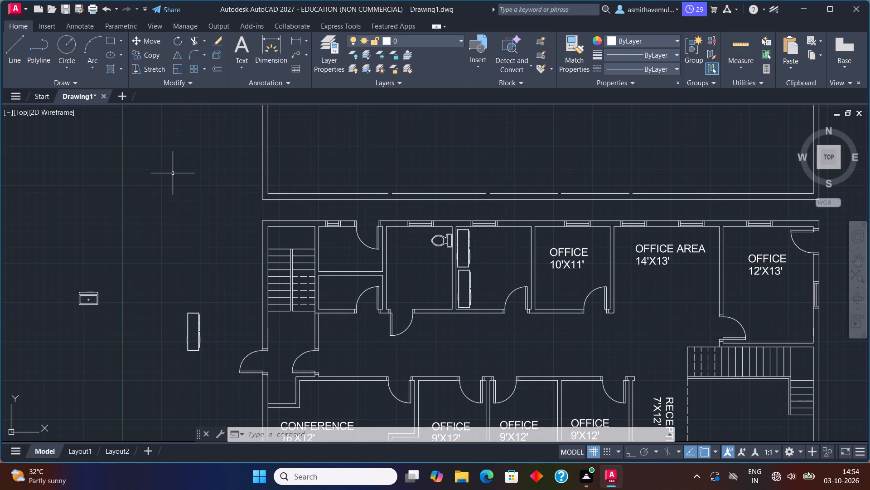
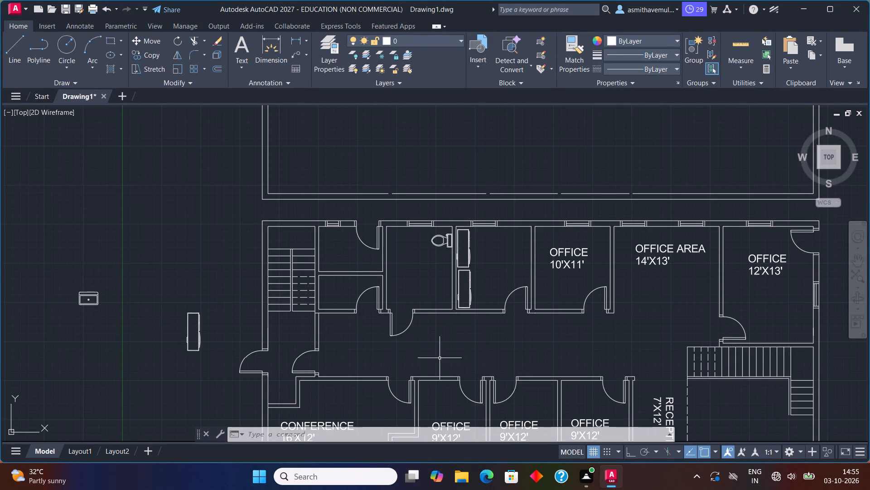
# Rotate the loose sink outside the floor plan 90 degrees clockwise about the middle of its back edge.
pyautogui.moveTo(82, 261); pyautogui.dragTo(84, 317)
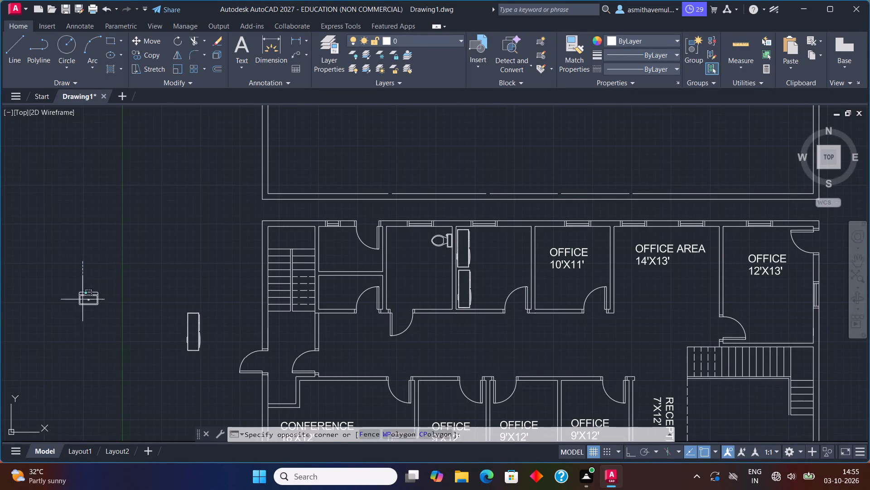
pyautogui.moveTo(84, 317); pyautogui.dragTo(102, 339)
pyautogui.moveTo(108, 294); pyautogui.dragTo(97, 286)
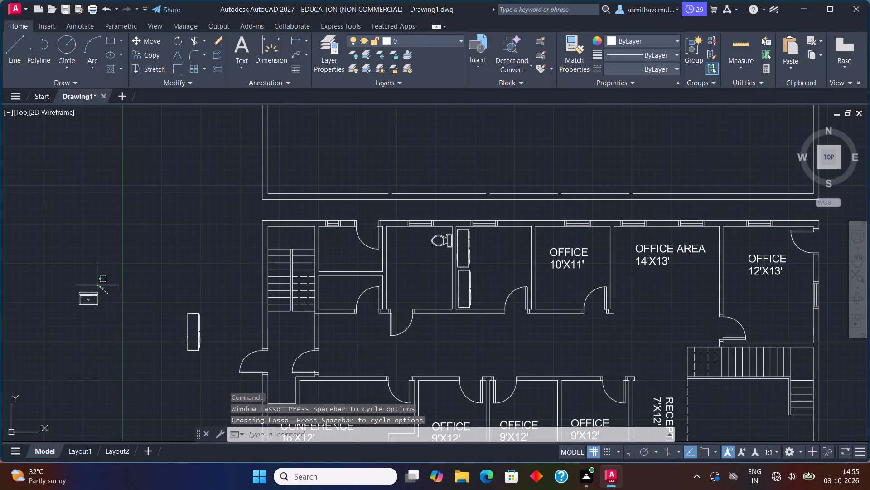
pyautogui.moveTo(97, 286); pyautogui.dragTo(80, 320)
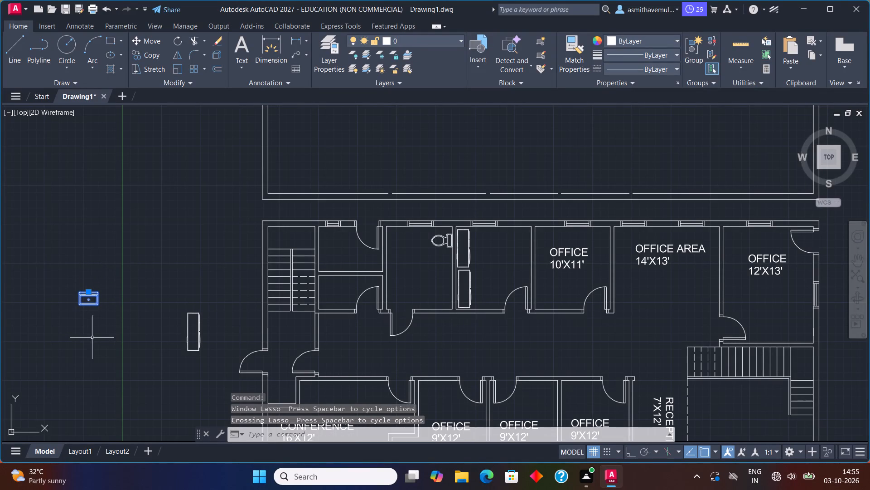
pyautogui.press('r')
pyautogui.press('o')
pyautogui.press('Return')
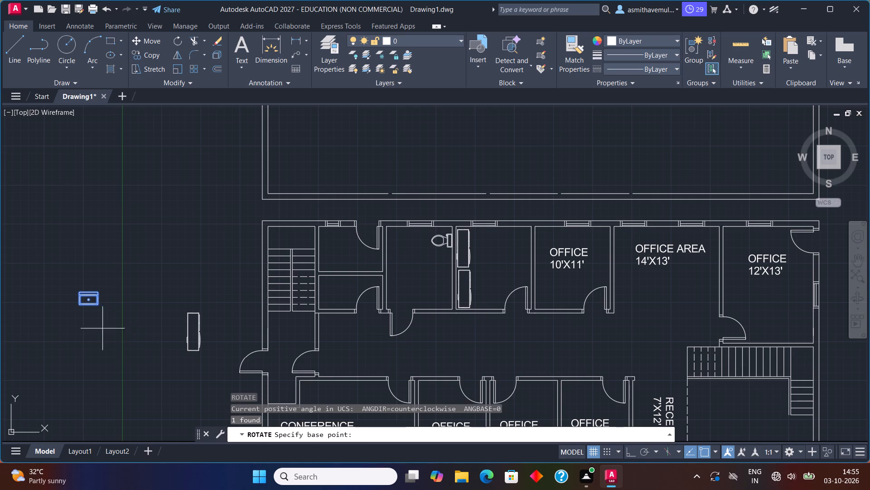
pyautogui.click(85, 289)
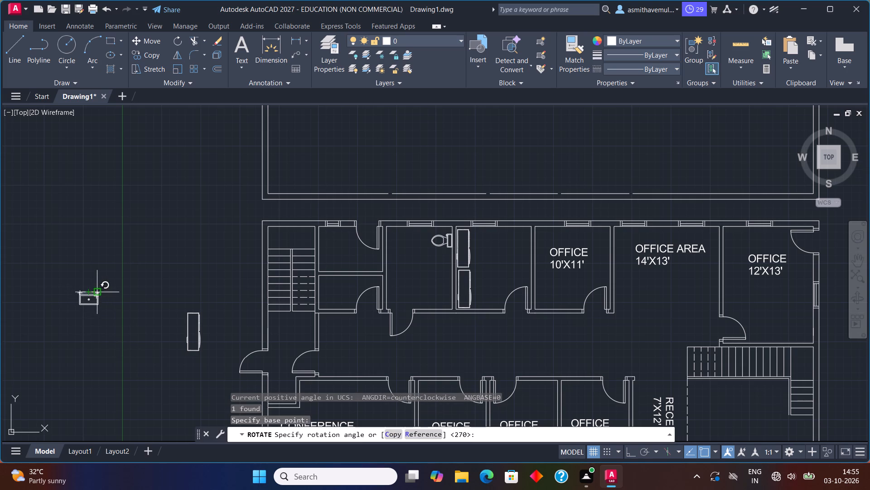
pyautogui.press('F8')
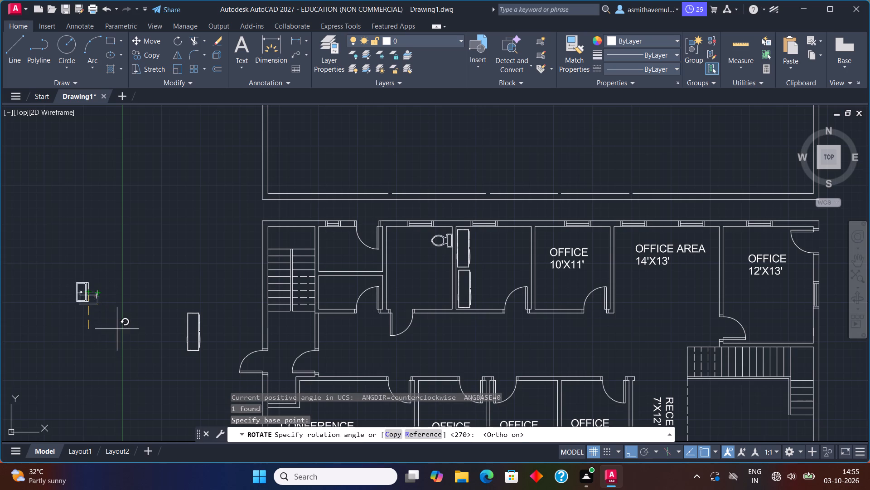
pyautogui.click(117, 329)
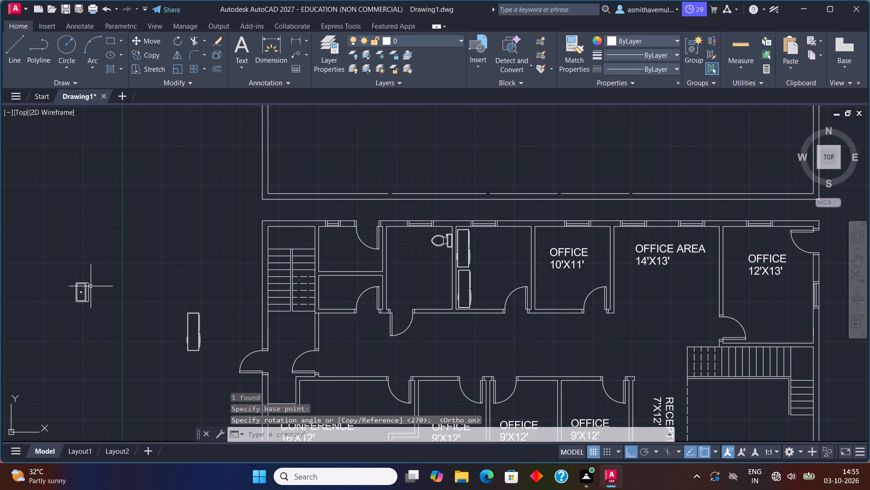
# Move the rotated sink into the toilet room, placing its back against the east wall south of the toilet.
pyautogui.moveTo(92, 284); pyautogui.dragTo(92, 329)
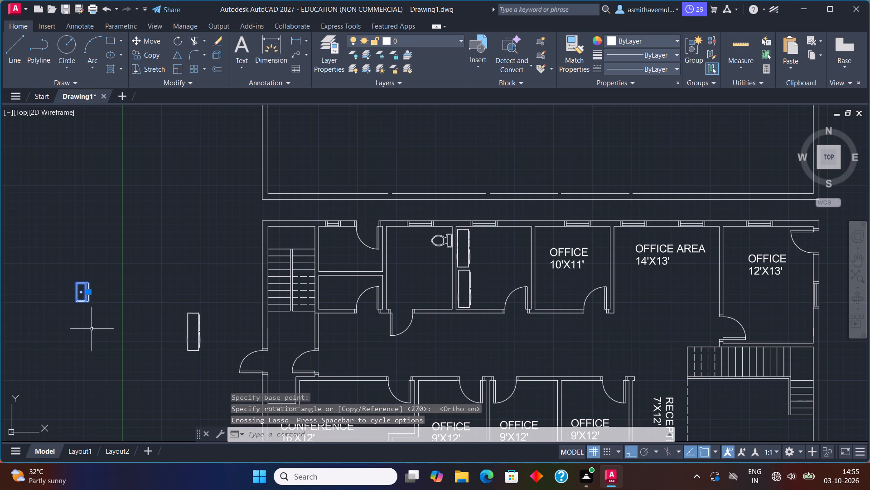
pyautogui.press('m')
pyautogui.press('Return')
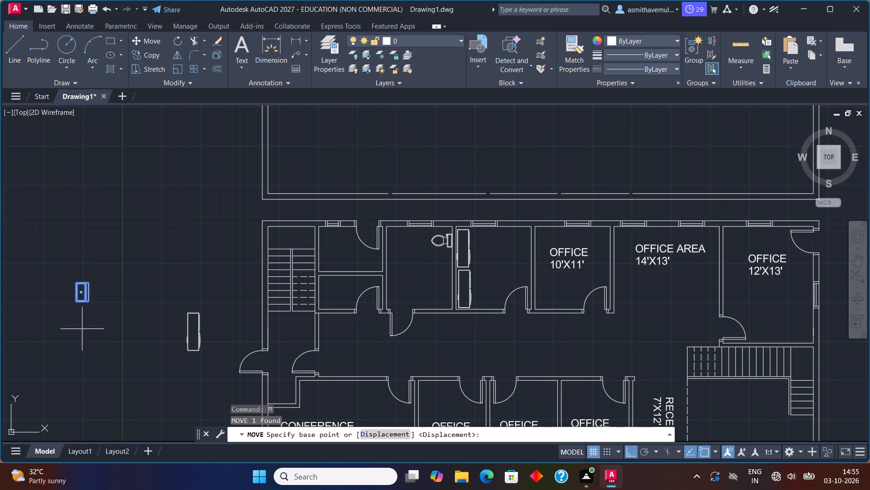
pyautogui.click(85, 293)
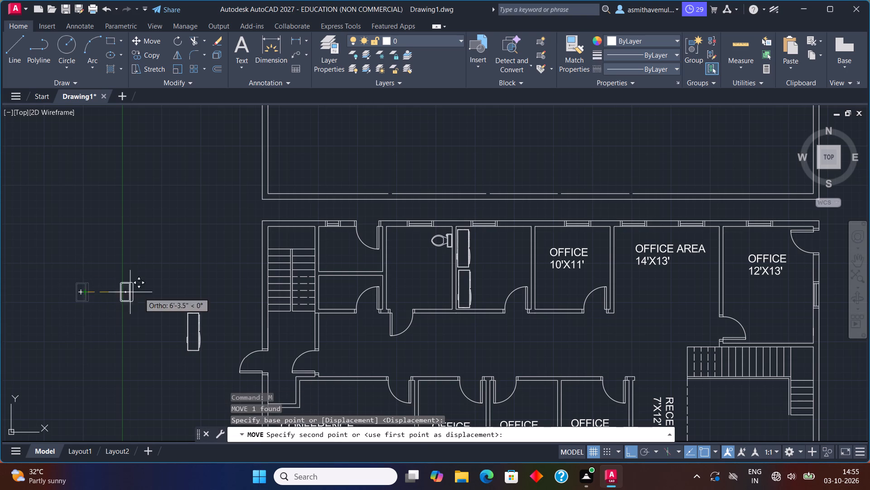
pyautogui.scroll(3, 447, 269)
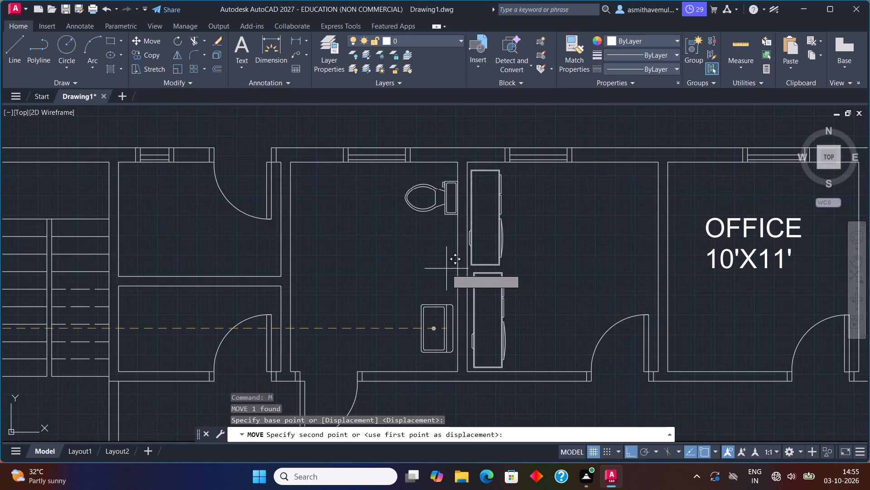
pyautogui.scroll(-1, 451, 274)
pyautogui.press('F8')
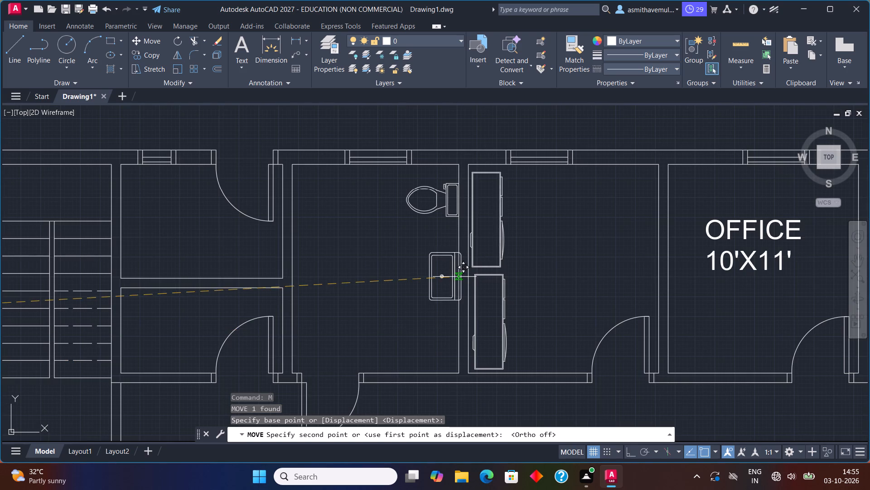
pyautogui.scroll(1, 449, 288)
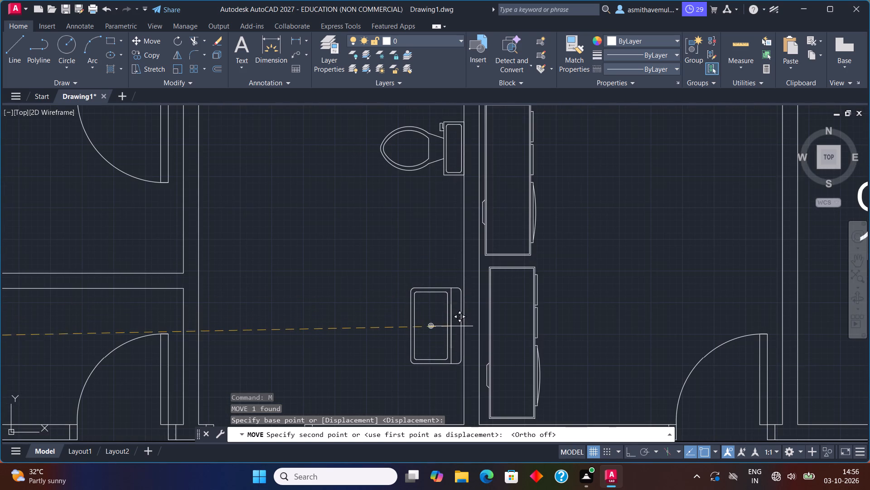
pyautogui.click(453, 330)
pyautogui.scroll(-3, 351, 361)
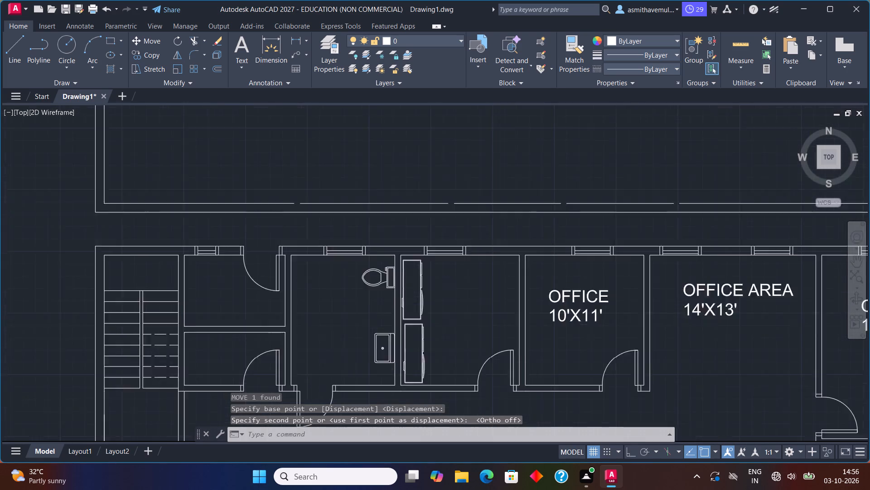
pyautogui.moveTo(347, 360); pyautogui.dragTo(348, 204, button='middle')
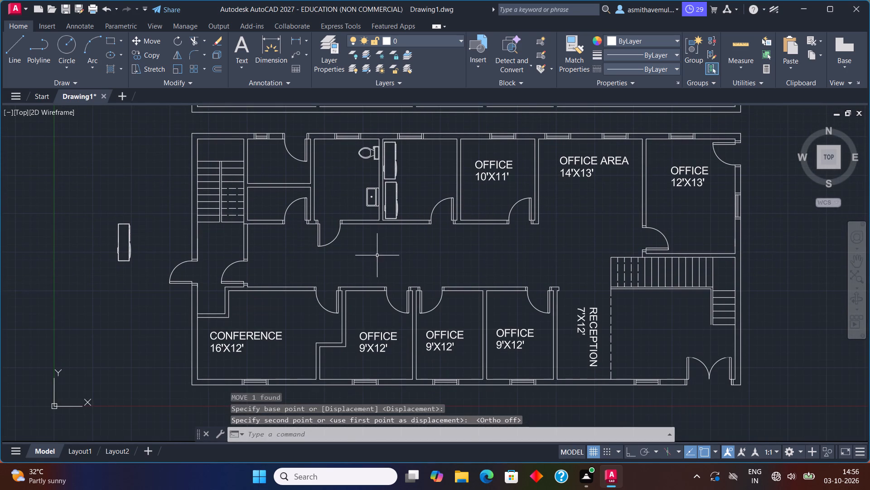
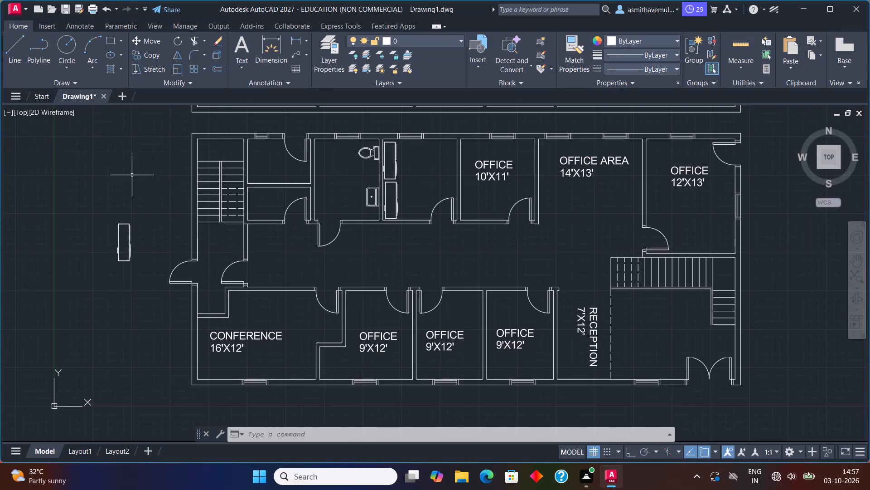
# Label the room containing the toilet and sink REST ROOM with 10'X10' beneath, as single-line text 6" high at 0 rotation.
pyautogui.moveTo(193, 221); pyautogui.dragTo(220, 240, button='middle')
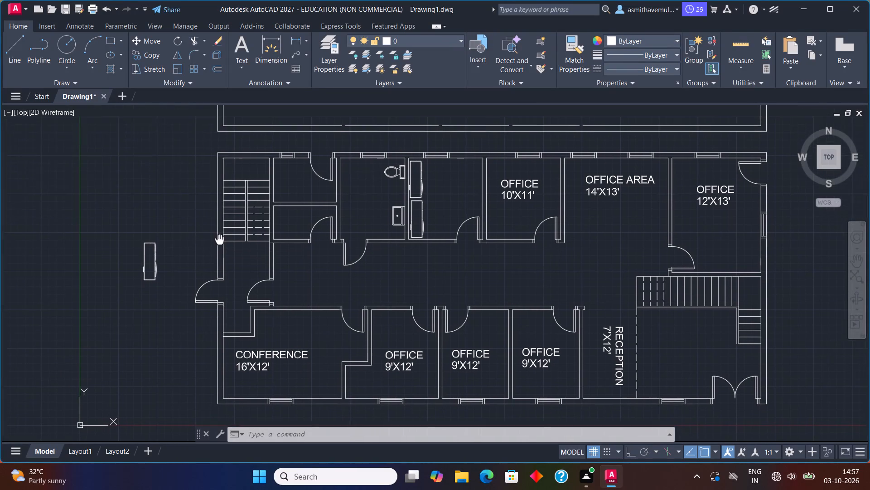
pyautogui.moveTo(220, 240); pyautogui.dragTo(227, 245, button='middle')
pyautogui.write('TEXT')
pyautogui.press('Return')
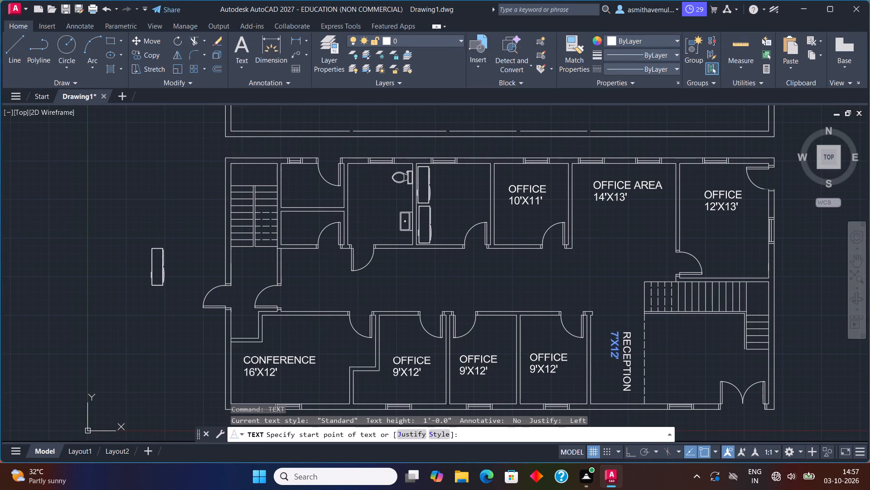
pyautogui.moveTo(96, 153); pyautogui.dragTo(91, 162)
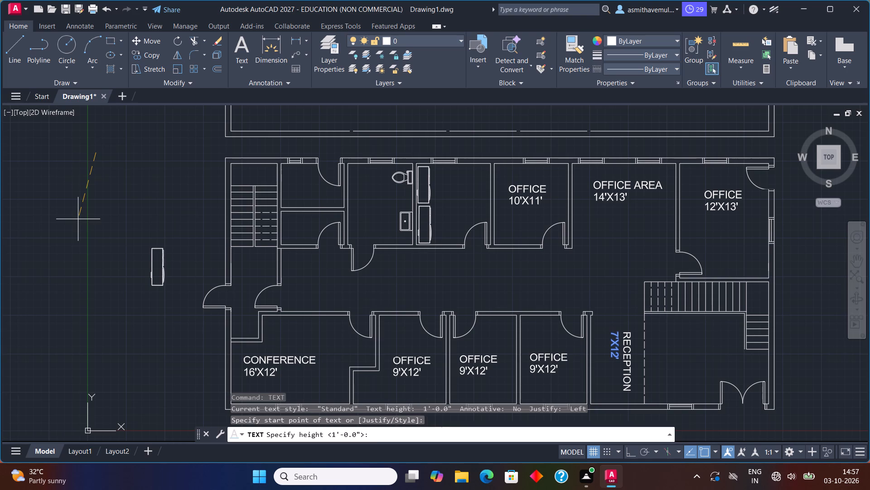
pyautogui.press('6')
pyautogui.hotkey('shift', '"')
pyautogui.press('Return')
pyautogui.press('0')
pyautogui.press('Return')
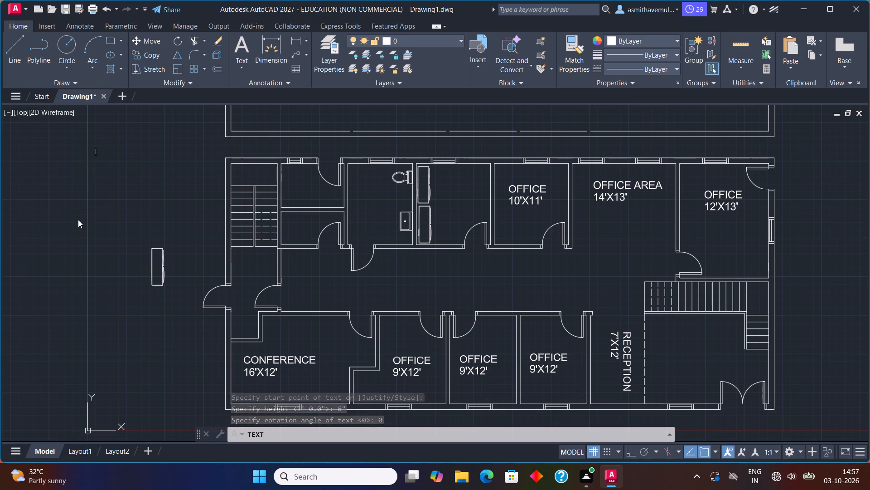
pyautogui.click(356, 205)
pyautogui.click(362, 202)
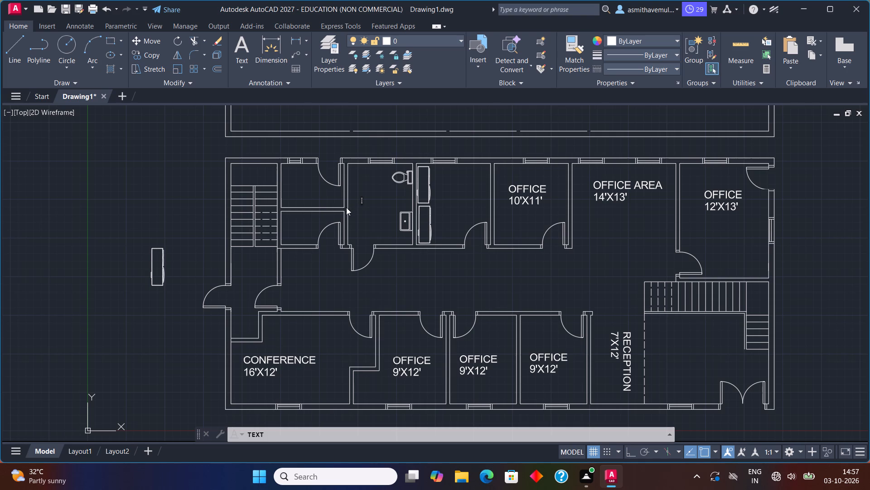
pyautogui.write('REST T')
pyautogui.press('BackSpace')
pyautogui.write('ROOM')
pyautogui.press('Return')
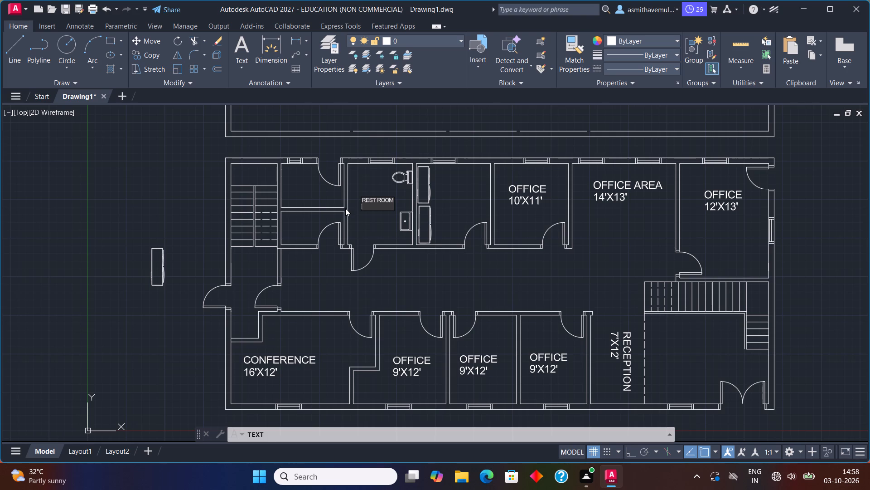
pyautogui.press('1')
pyautogui.write("O'")
pyautogui.write("X10'")
# Add a two-line STORAGE ROOM label in the small room west of the rest room's lower half.
pyautogui.click(293, 224)
pyautogui.write('STO')
pyautogui.write('RA')
pyautogui.write('GE')
pyautogui.click(298, 183)
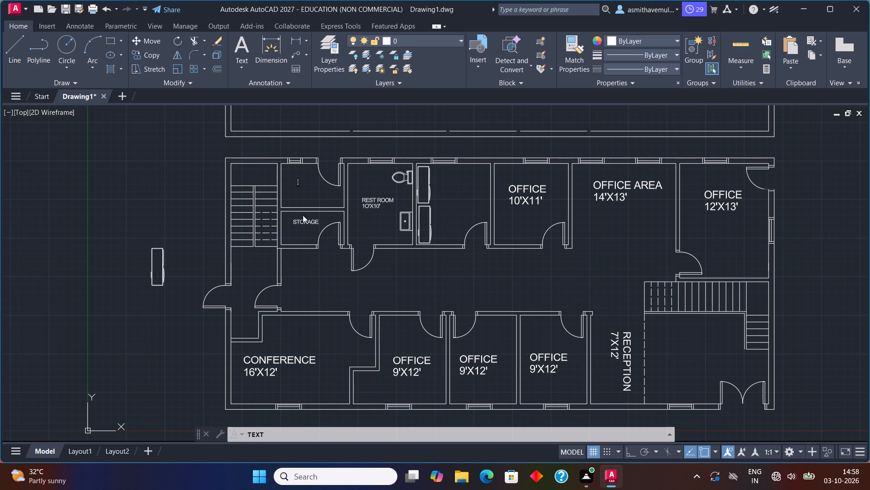
pyautogui.press('BackSpace')
pyautogui.press('Return')
pyautogui.write('ROOM')
# Add a TOILET label in the small room directly north of the storage room and finish the text command.
pyautogui.click(301, 187)
pyautogui.press('w')
pyautogui.press('BackSpace')
pyautogui.write('TOILE')
pyautogui.press('t')
pyautogui.click(141, 214)
pyautogui.press('Escape')
# Delete the loose rectangular furniture block lying outside the floor plan's west wall.
pyautogui.moveTo(163, 254); pyautogui.dragTo(143, 316)
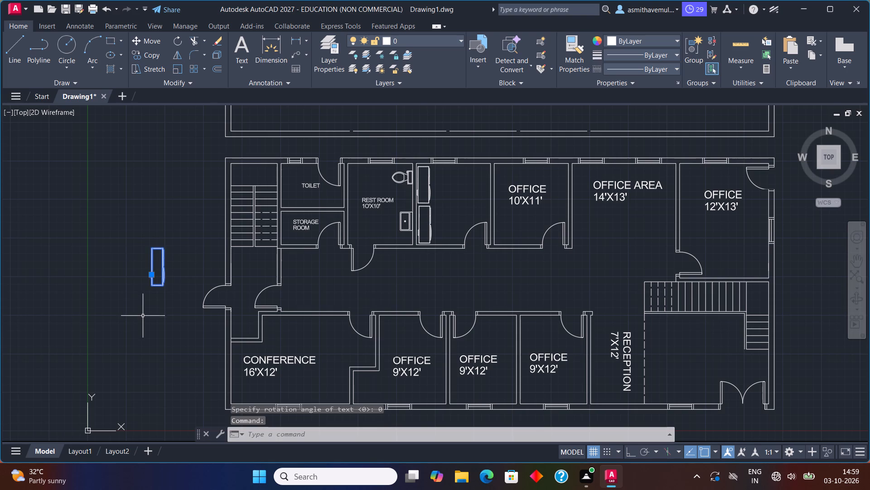
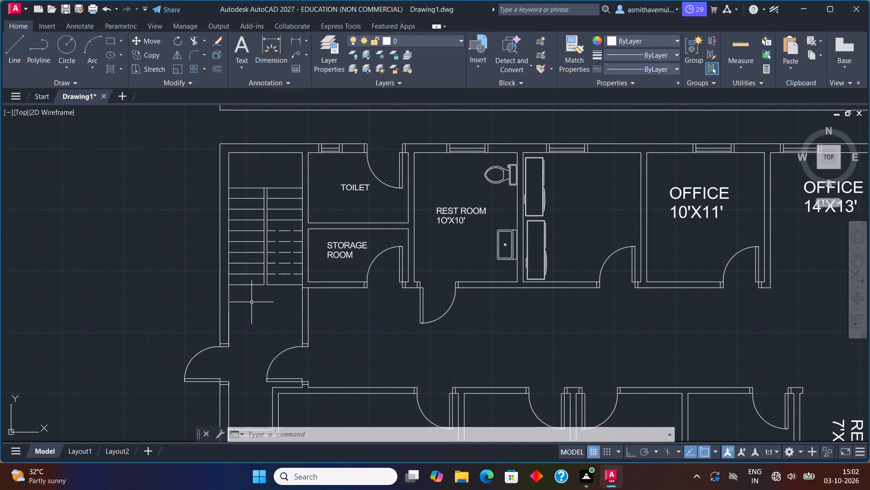
# Draw a U-shaped polyline up the west flight, across the landing and partway down the dashed flight of the northwest staircase.
pyautogui.write('PL')
pyautogui.press('Return')
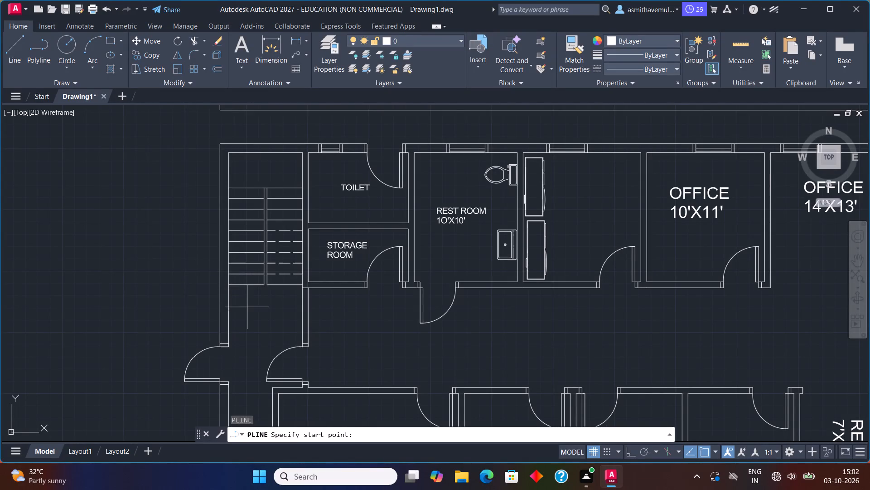
pyautogui.scroll(1, 229, 274)
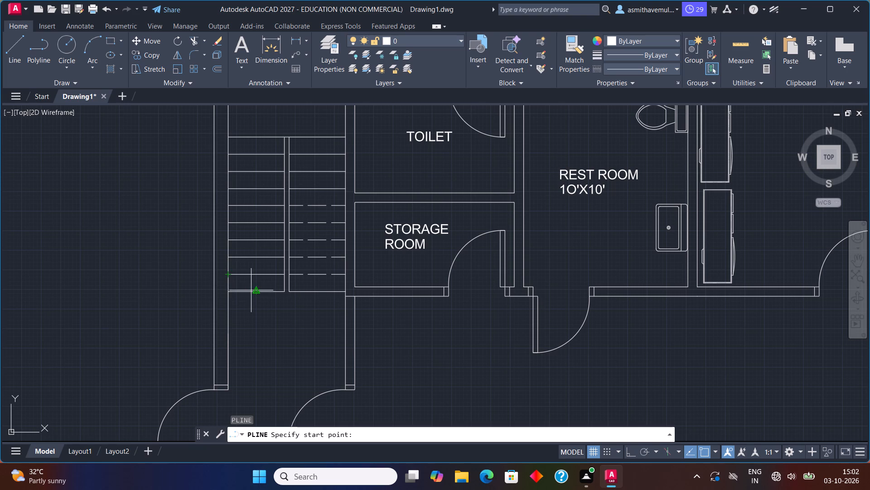
pyautogui.moveTo(256, 294); pyautogui.dragTo(257, 287)
pyautogui.moveTo(257, 163); pyautogui.dragTo(257, 206, button='middle')
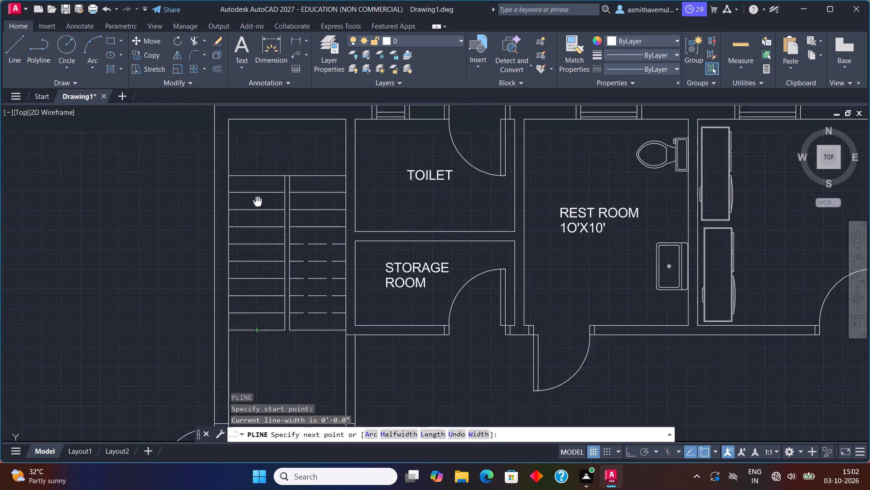
pyautogui.moveTo(257, 206); pyautogui.dragTo(257, 248, button='middle')
pyautogui.click(255, 193)
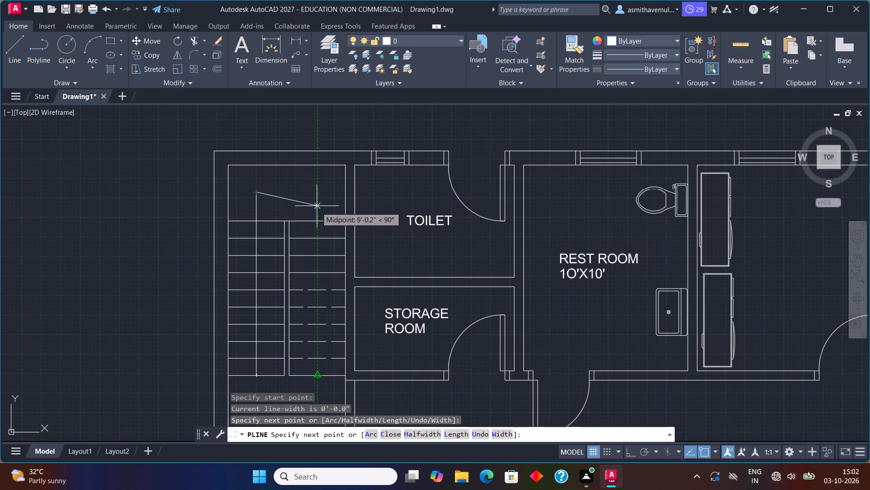
pyautogui.click(318, 193)
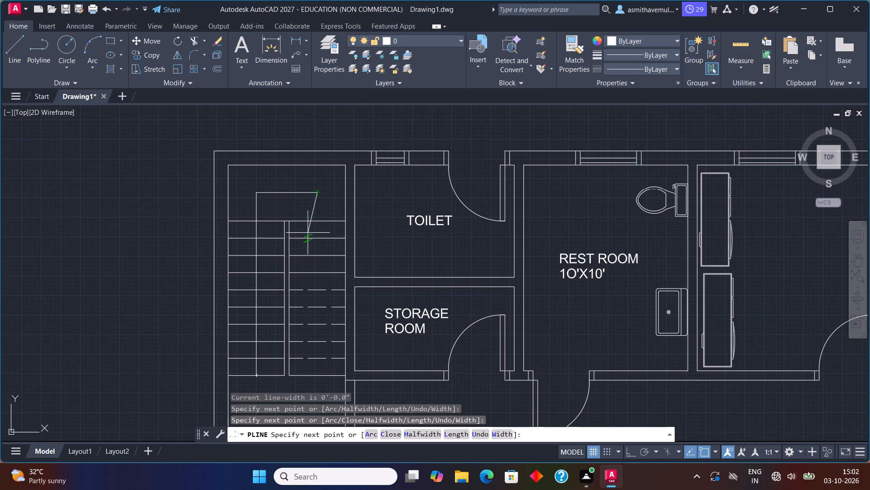
pyautogui.click(316, 333)
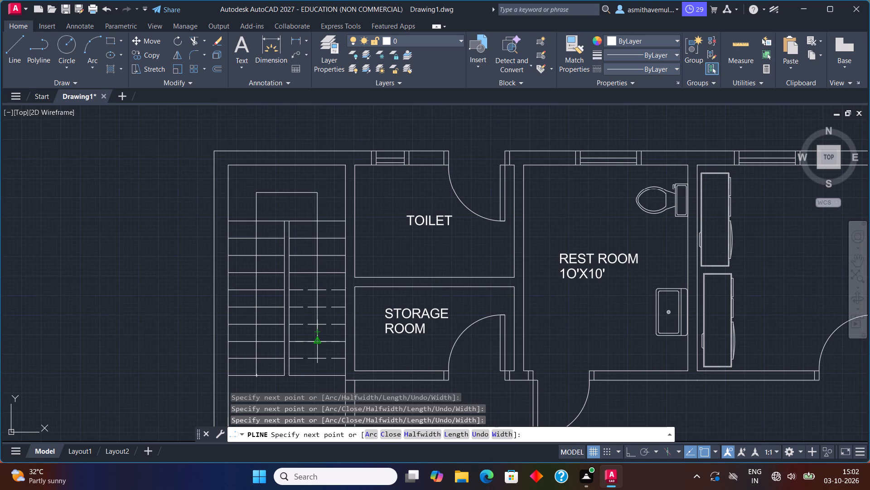
pyautogui.press('Escape')
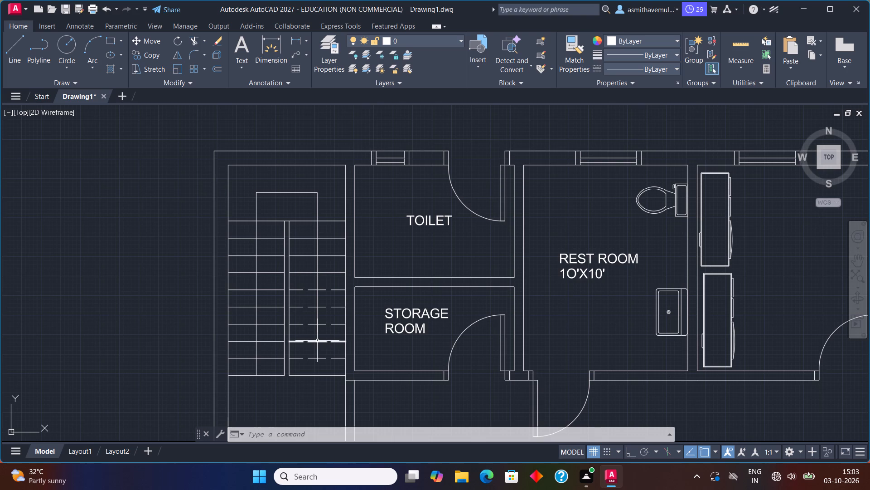
# Add a downward polyline arrowhead about 1'-1" long at the direction line's end, with starting half-width 6" and ending half-width 0.
pyautogui.write('PL')
pyautogui.press('Return')
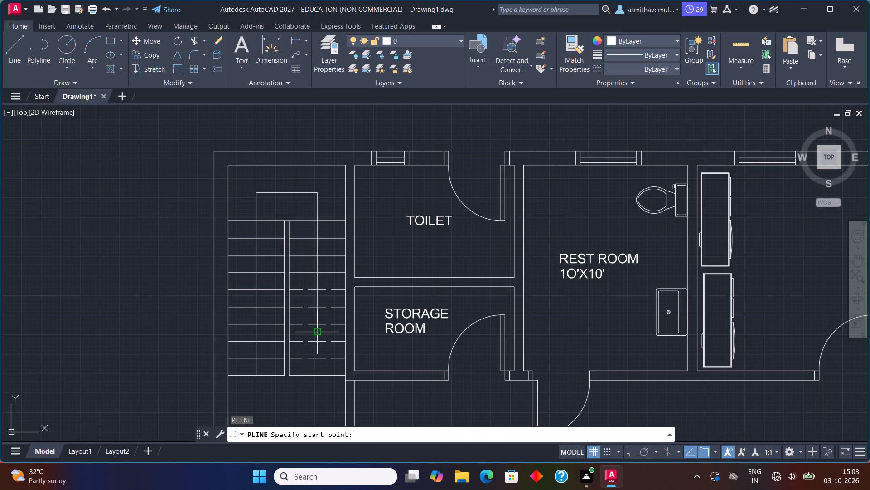
pyautogui.click(315, 335)
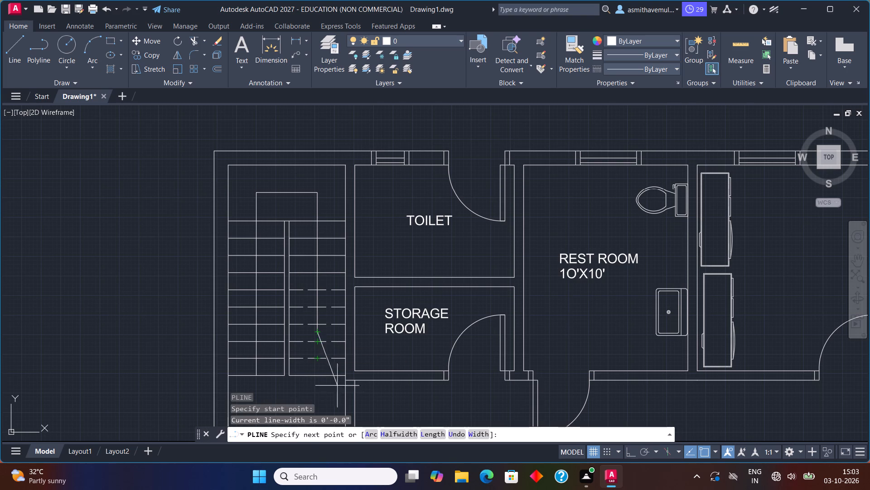
pyautogui.click(385, 434)
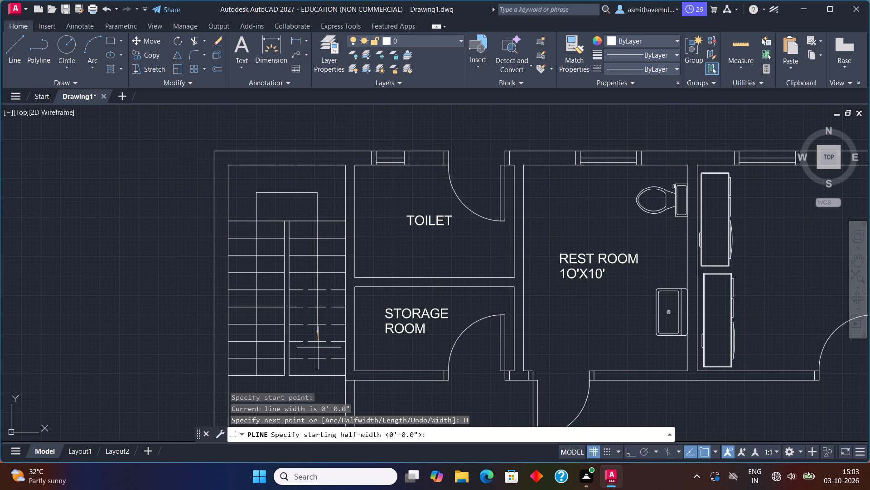
pyautogui.press('6')
pyautogui.hotkey('shift', '"')
pyautogui.press('Return')
pyautogui.press('0')
pyautogui.press('Return')
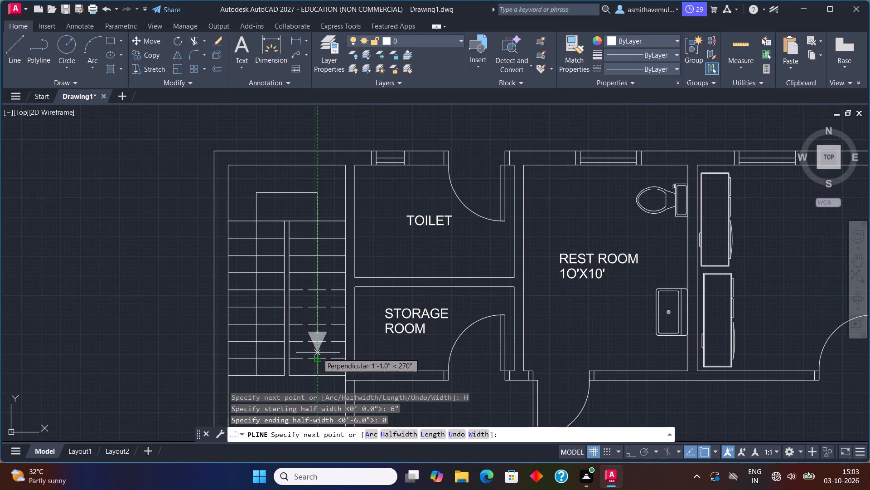
pyautogui.press('F8')
pyautogui.click(318, 353)
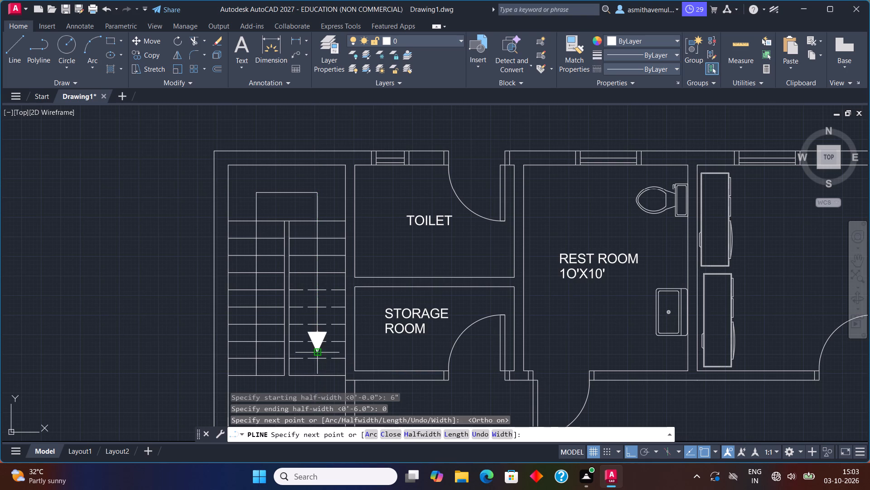
pyautogui.press('Escape')
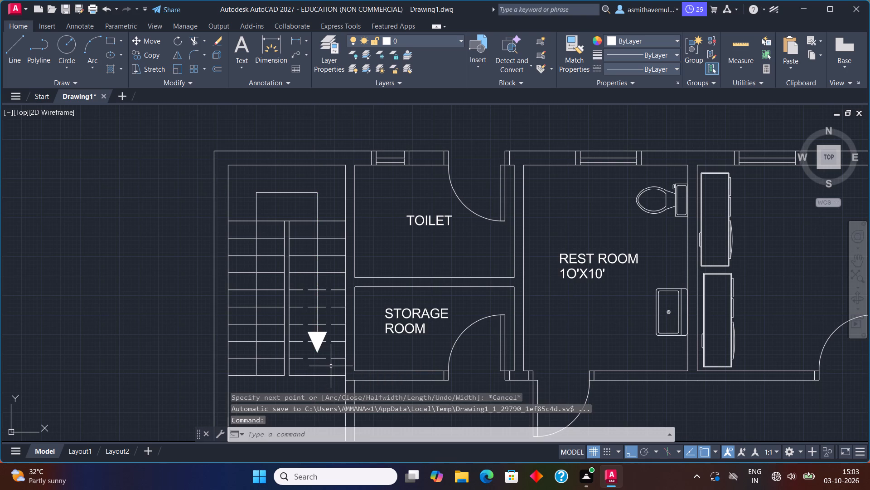
# Draw a short line closing the open south end of the double-line railing beside the L-shaped staircase near reception.
pyautogui.scroll(-2, 343, 371)
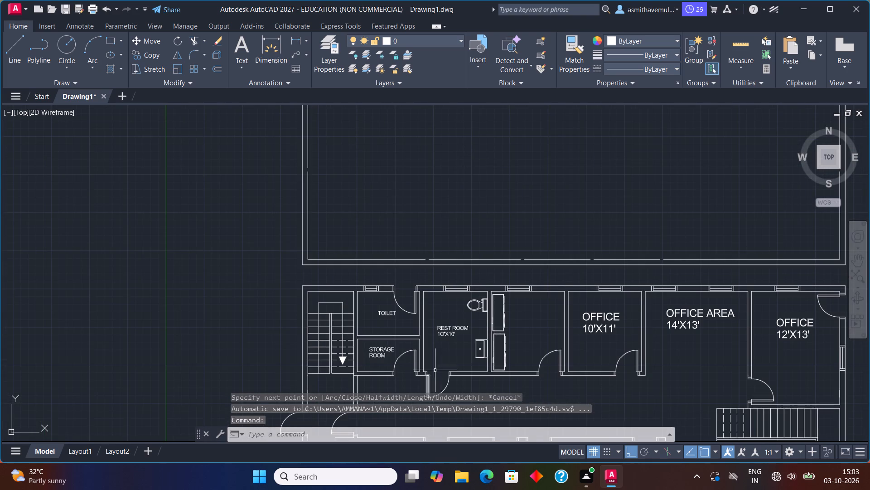
pyautogui.moveTo(447, 367); pyautogui.dragTo(319, 240, button='middle')
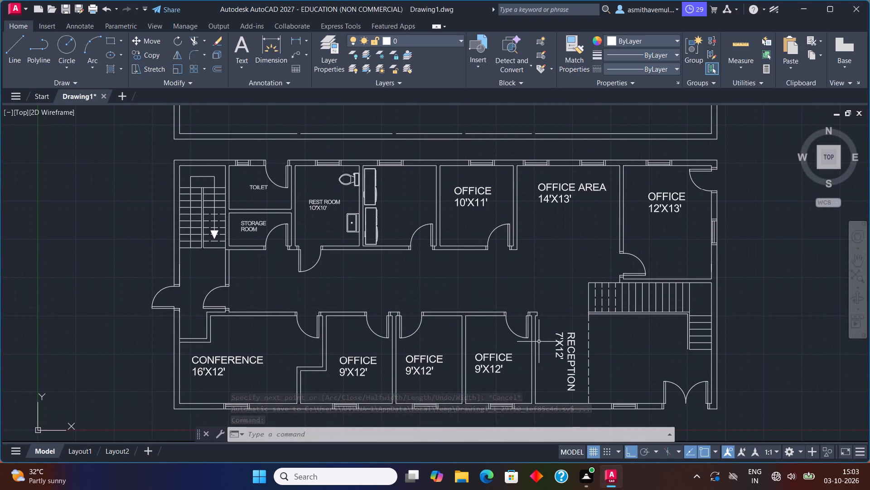
pyautogui.moveTo(535, 340); pyautogui.dragTo(380, 244, button='middle')
pyautogui.scroll(1, 380, 244)
pyautogui.moveTo(439, 226); pyautogui.dragTo(416, 324, button='middle')
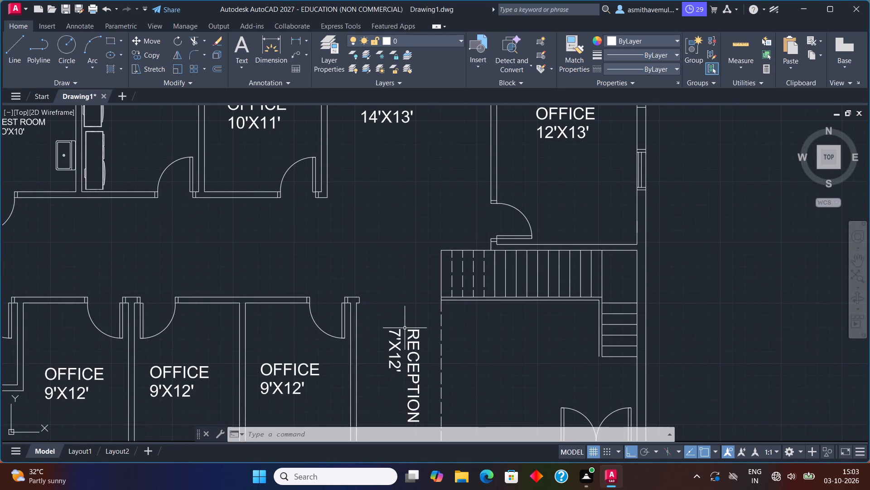
pyautogui.scroll(1, 500, 338)
pyautogui.press('l')
pyautogui.press('Return')
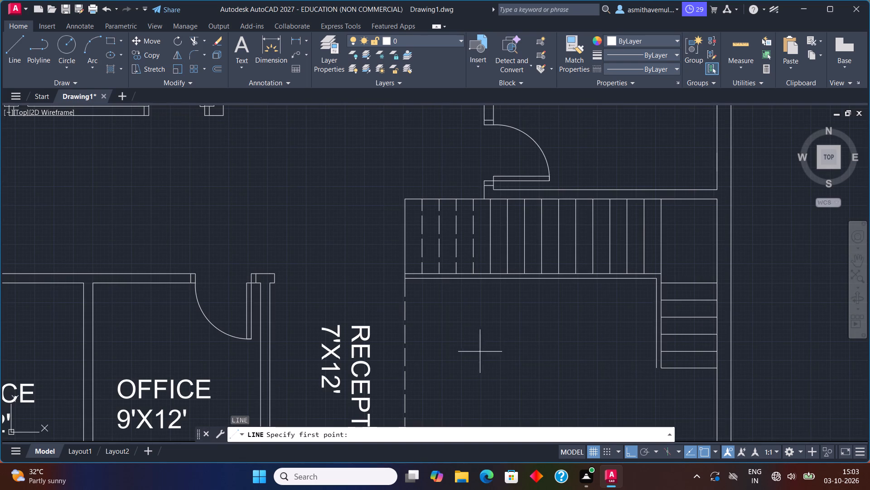
pyautogui.scroll(1, 642, 370)
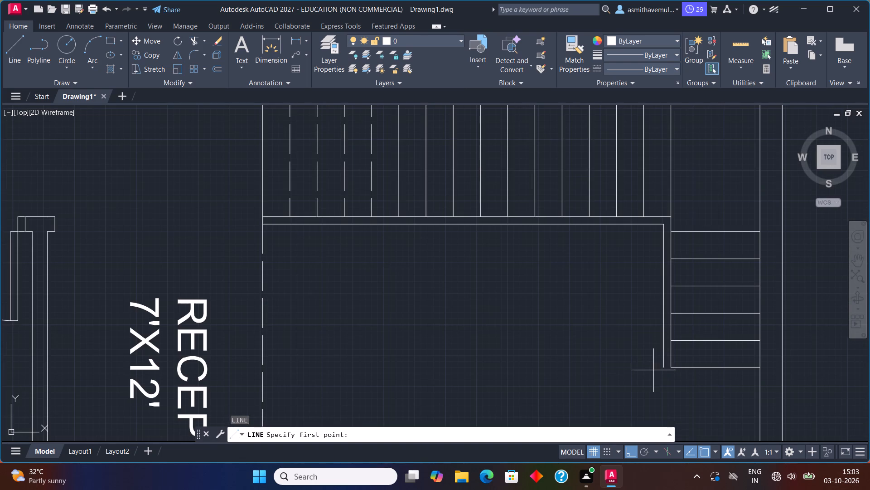
pyautogui.click(662, 367)
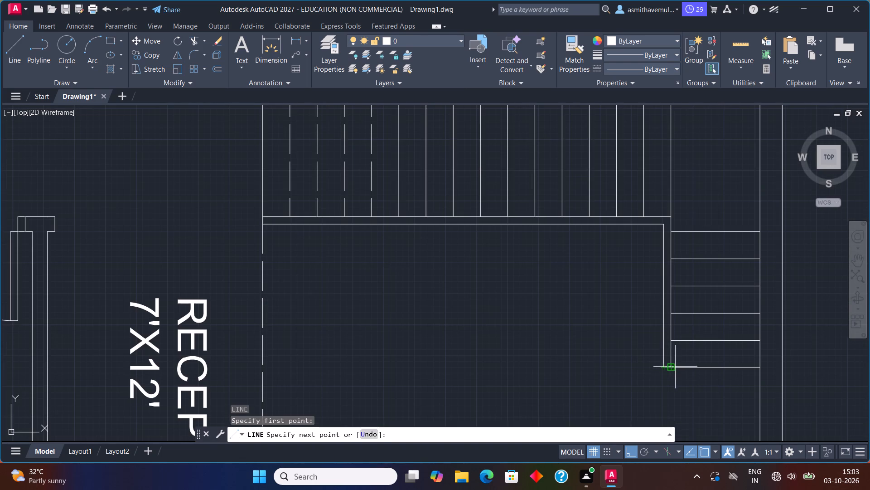
pyautogui.click(670, 370)
pyautogui.press('Escape')
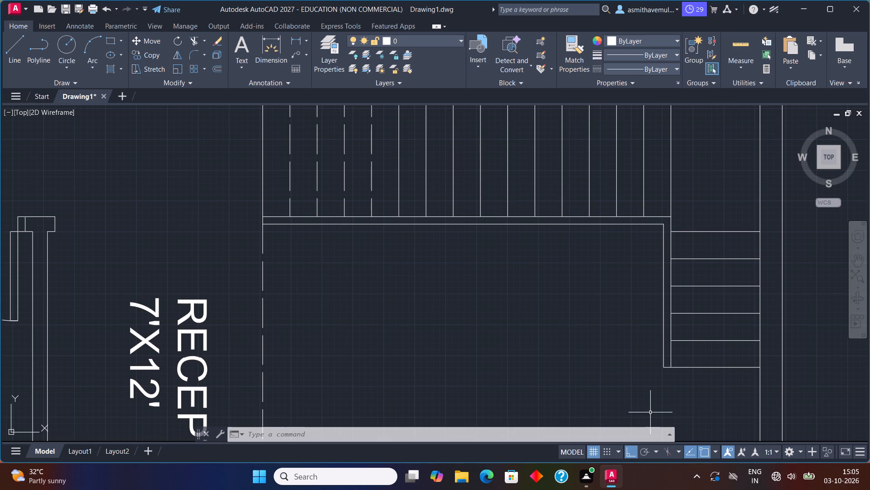
# Draw an L-shaped polyline from the bottom tread's midpoint north to the landing, then west to the far edge of the reception staircase.
pyautogui.press('p')
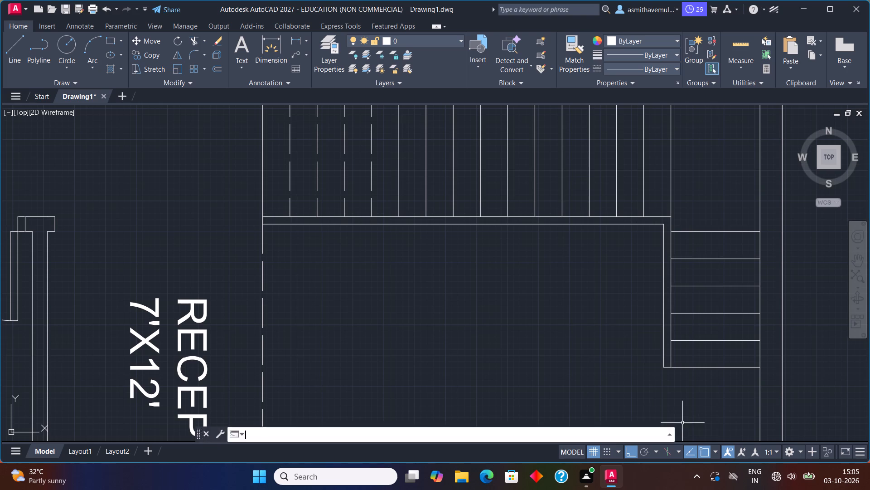
pyautogui.press('l')
pyautogui.press('Return')
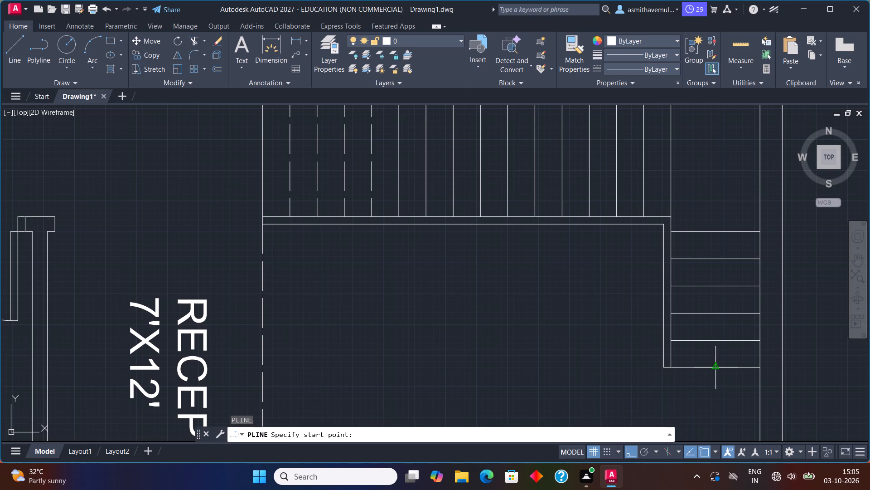
pyautogui.moveTo(713, 366); pyautogui.dragTo(718, 343)
pyautogui.moveTo(724, 147); pyautogui.dragTo(745, 263, button='middle')
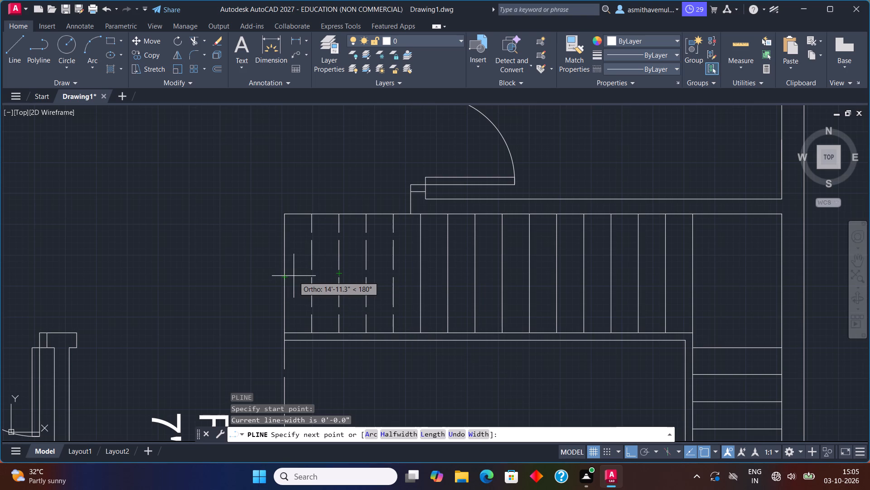
pyautogui.press('F8')
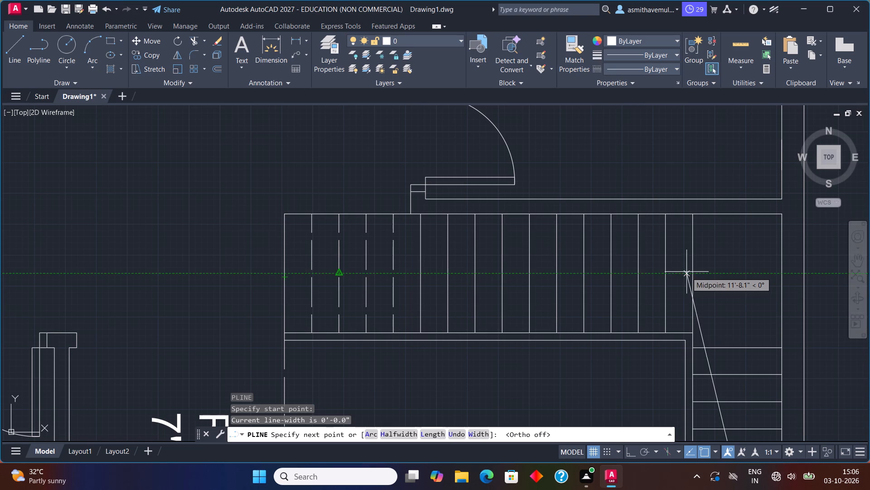
pyautogui.press('F8')
pyautogui.click(738, 276)
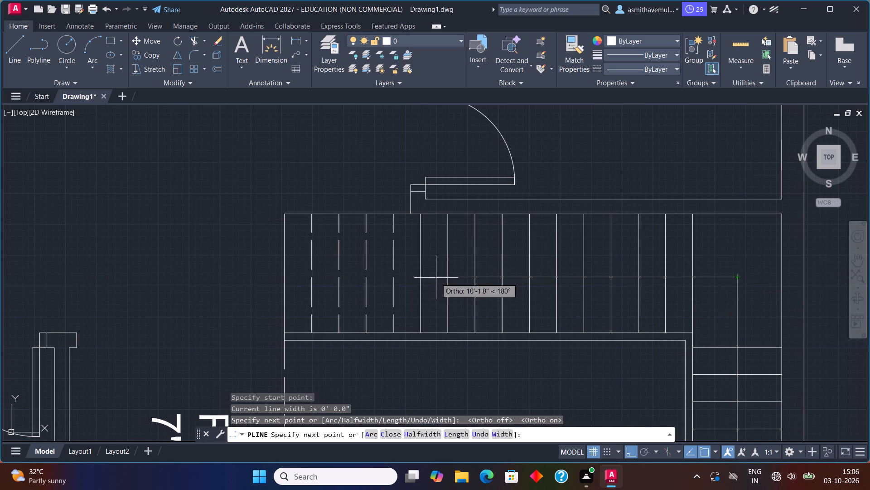
pyautogui.click(285, 278)
pyautogui.press('Escape')
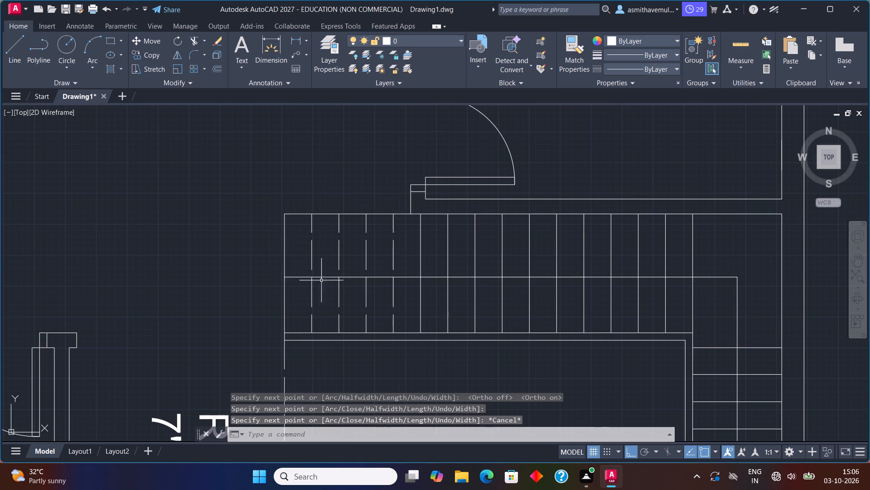
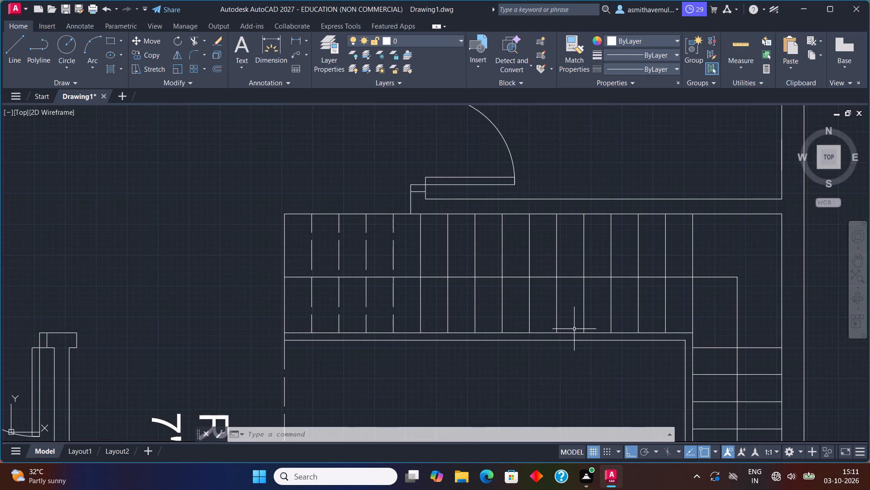
# Erase the L-shaped direction polyline from the reception staircase.
pyautogui.click(579, 278)
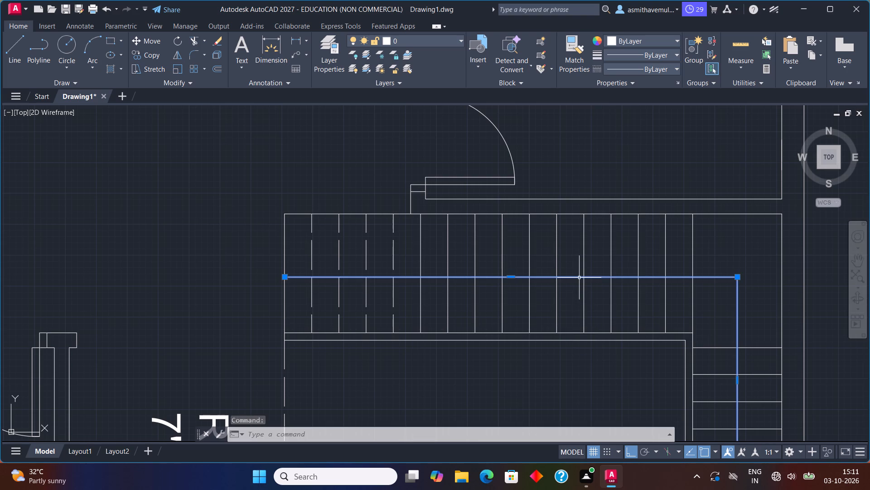
pyautogui.press('Delete')
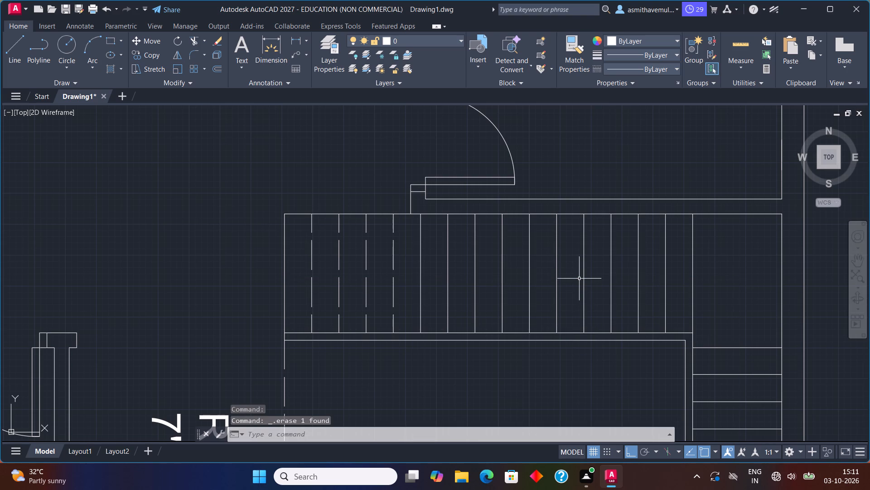
# Draw an L-shaped polyline from the bottom tread's midpoint about 7'-5" north to the landing, then west into the dashed treads.
pyautogui.scroll(-1, 572, 287)
pyautogui.moveTo(603, 403); pyautogui.dragTo(575, 341, button='middle')
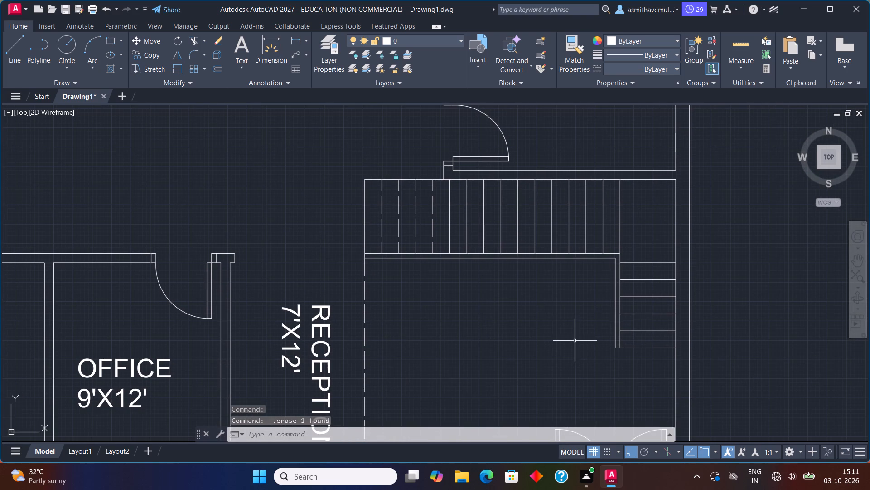
pyautogui.write('PL')
pyautogui.press('Return')
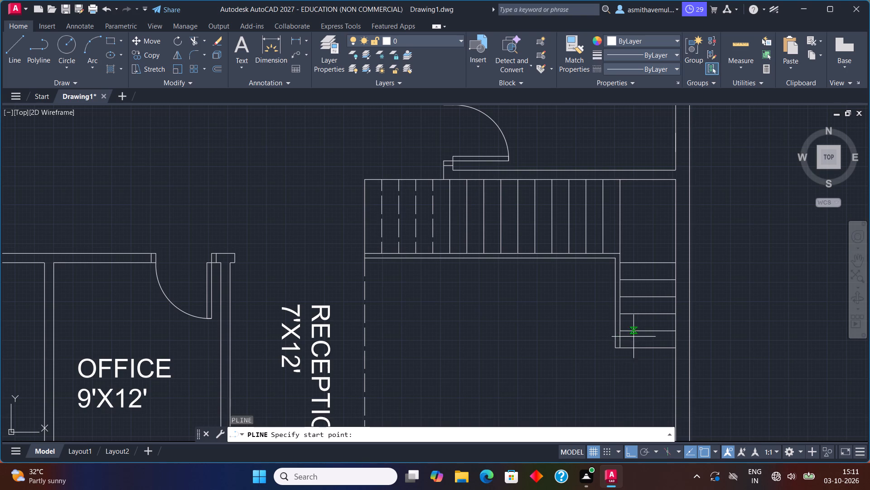
pyautogui.moveTo(647, 348); pyautogui.dragTo(646, 343)
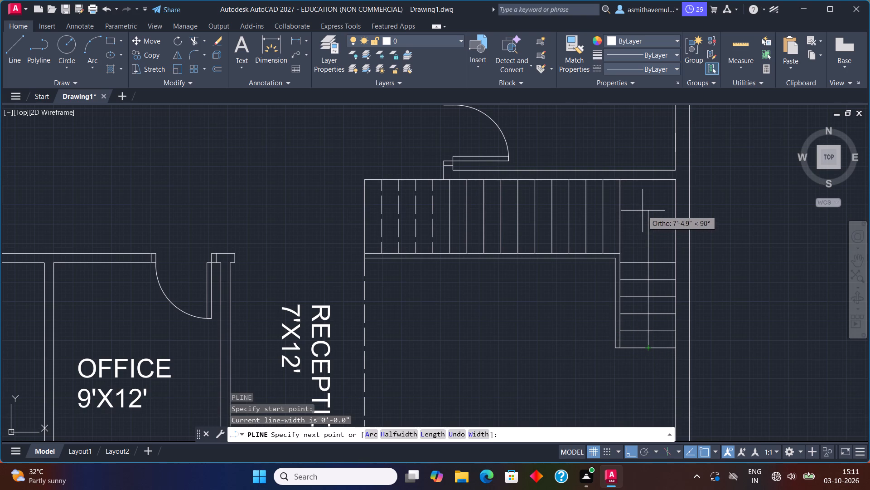
pyautogui.click(643, 211)
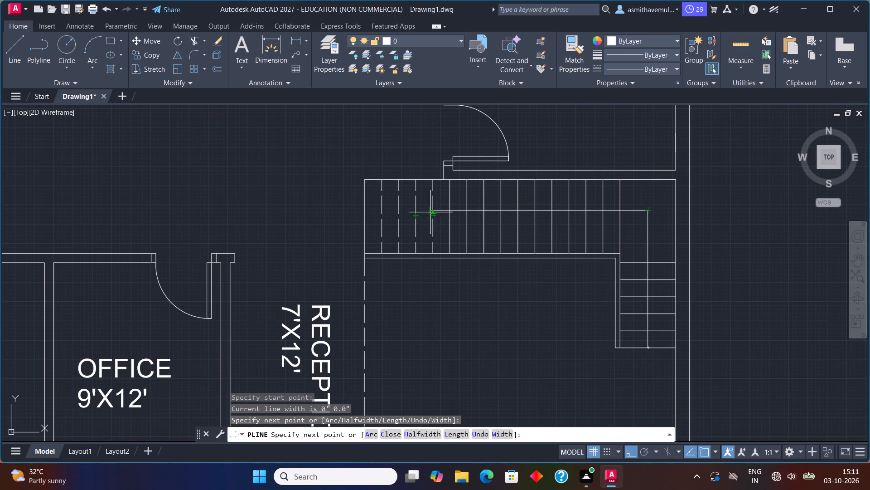
pyautogui.click(425, 212)
pyautogui.press('Escape')
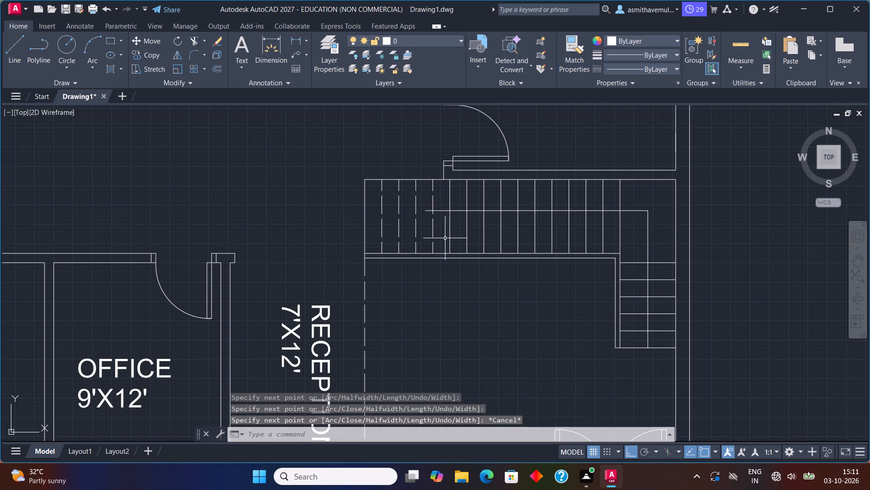
# Add a west-pointing polyline arrowhead at the direction line's end, with starting half-width 6" and ending half-width 0.
pyautogui.write('PL')
pyautogui.press('Return')
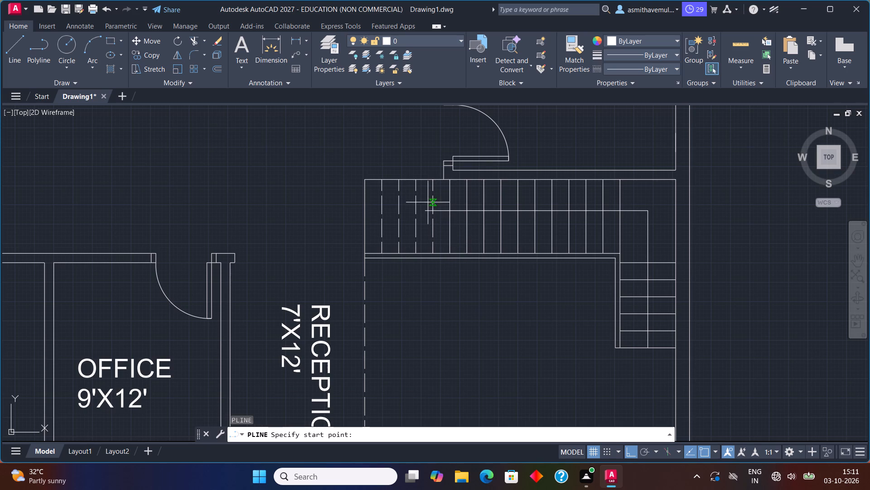
pyautogui.click(428, 209)
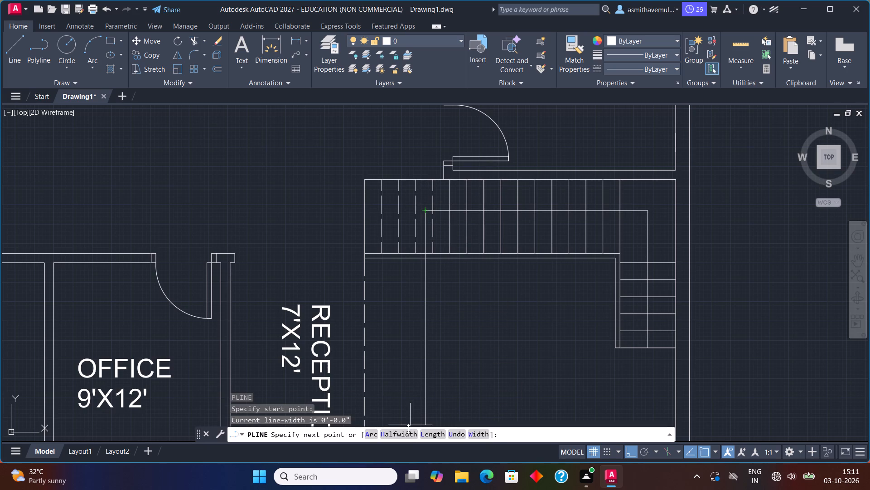
pyautogui.click(407, 433)
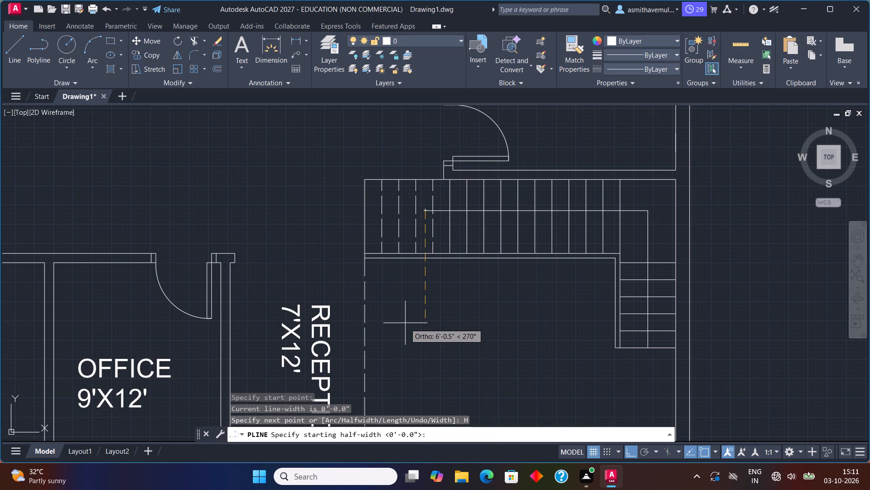
pyautogui.press('6')
pyautogui.hotkey('shift', '"')
pyautogui.press('Return')
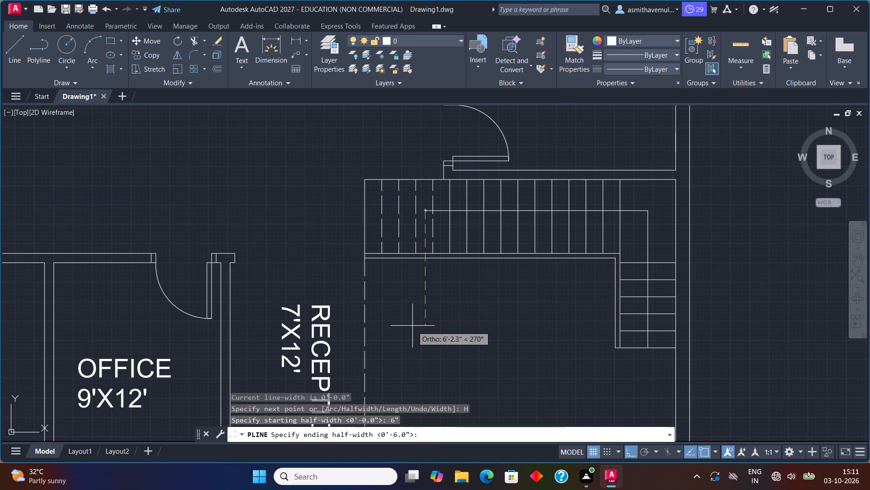
pyautogui.press('0')
pyautogui.press('Return')
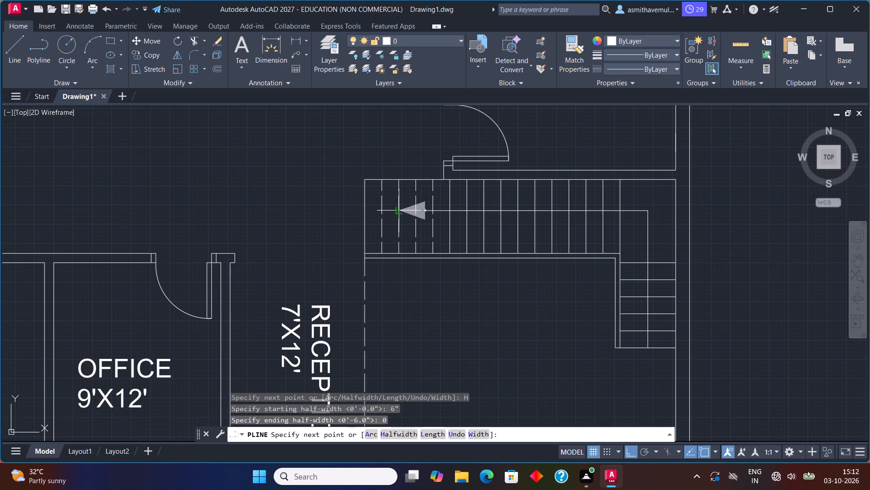
pyautogui.click(397, 211)
pyautogui.press('Escape')
# Extend the inner west, south and east wall lines of the empty building outline north of the floor plan to close their gaps.
pyautogui.scroll(-3, 436, 242)
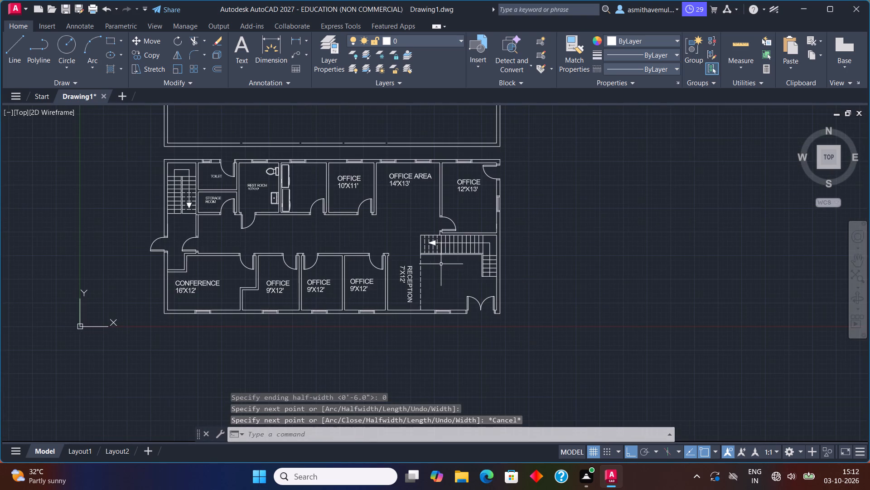
pyautogui.moveTo(447, 270); pyautogui.dragTo(524, 322, button='middle')
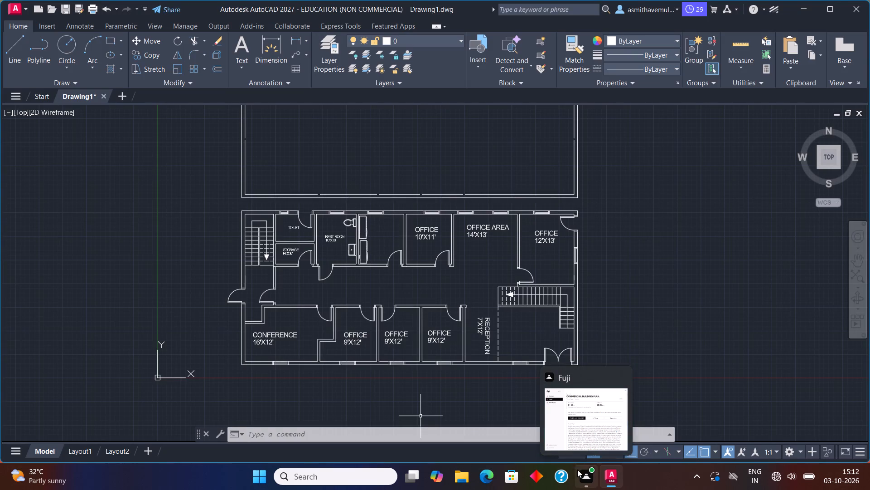
pyautogui.moveTo(443, 280); pyautogui.dragTo(395, 414, button='middle')
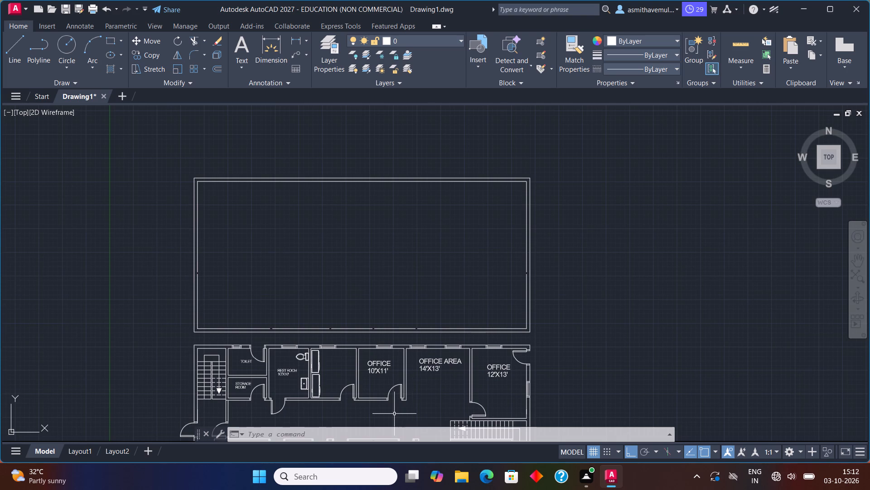
pyautogui.scroll(1, 370, 302)
pyautogui.moveTo(370, 301); pyautogui.dragTo(443, 306, button='middle')
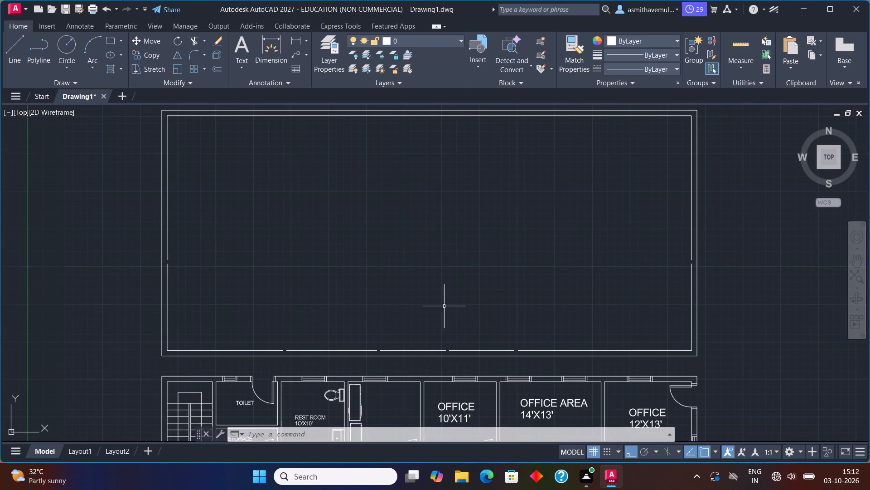
pyautogui.write('EXTENG')
pyautogui.press('BackSpace')
pyautogui.press('d')
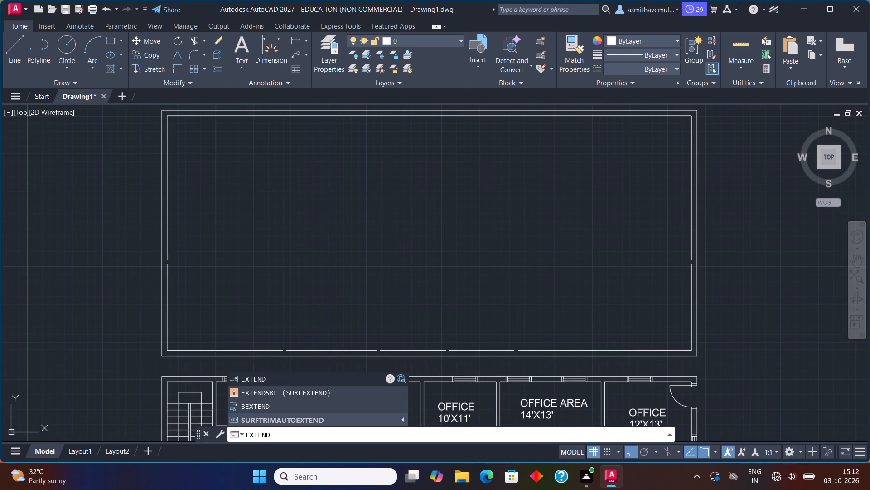
pyautogui.press('Return')
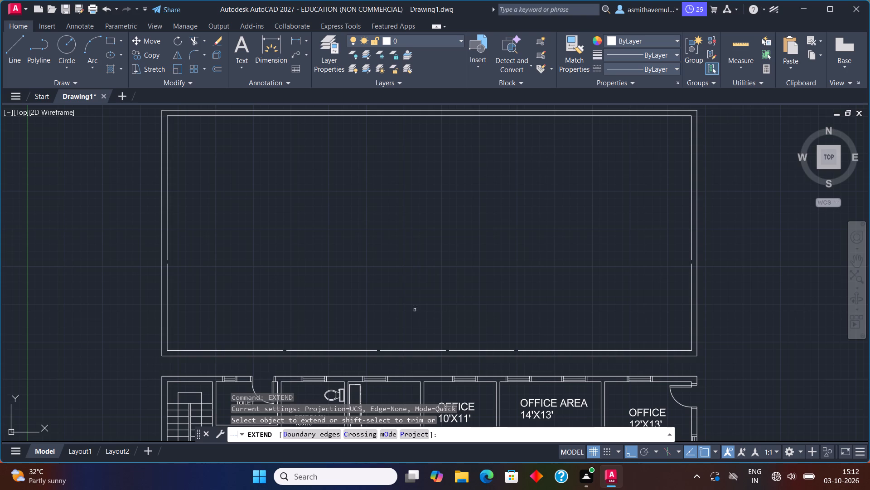
pyautogui.click(167, 284)
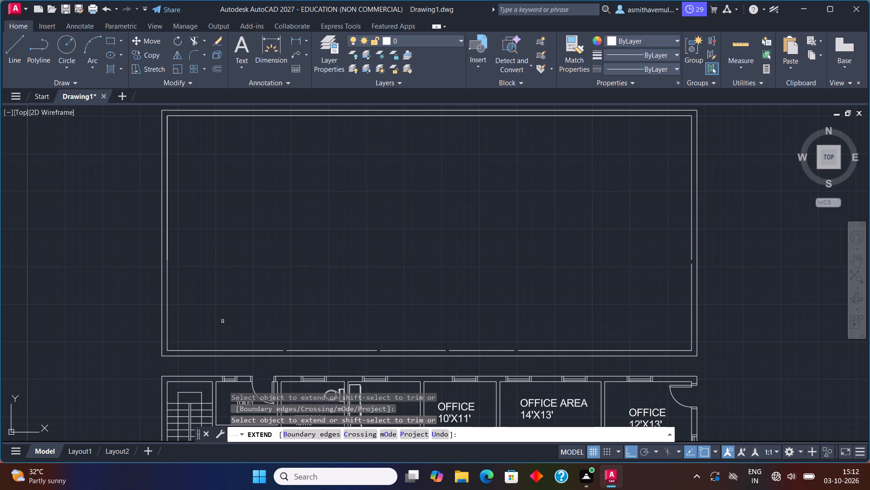
pyautogui.click(274, 352)
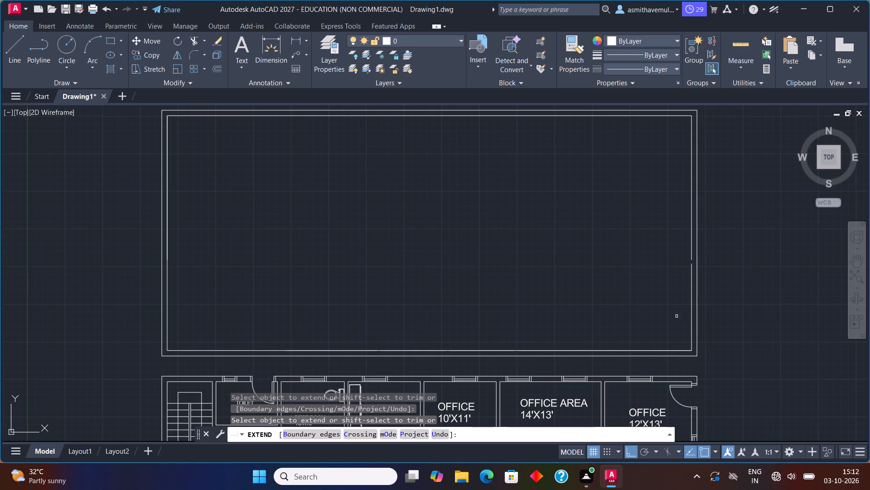
pyautogui.click(693, 312)
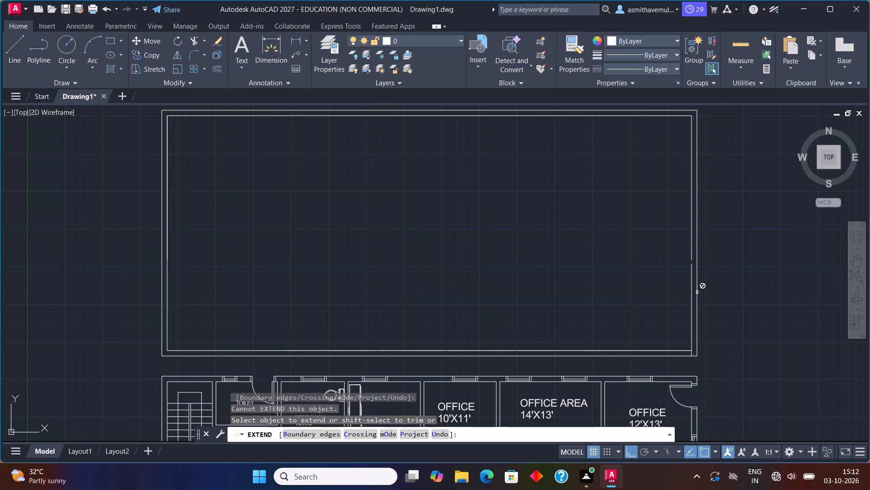
pyautogui.click(692, 276)
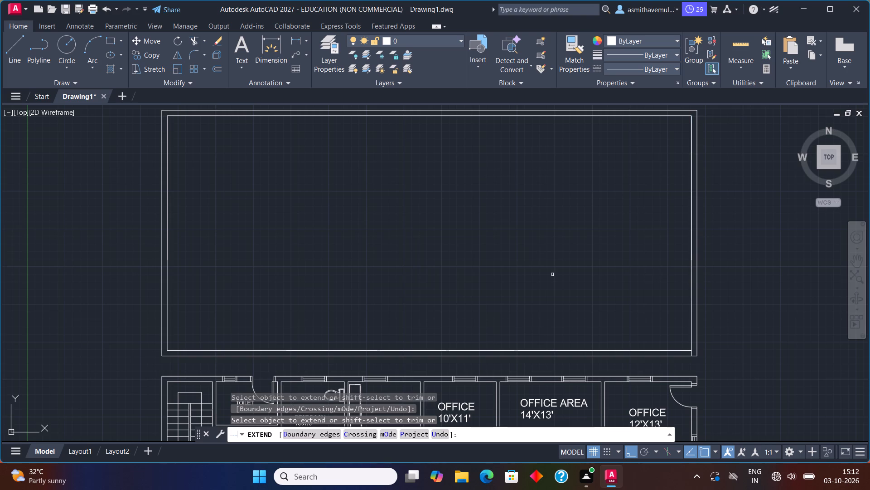
pyautogui.press('Escape')
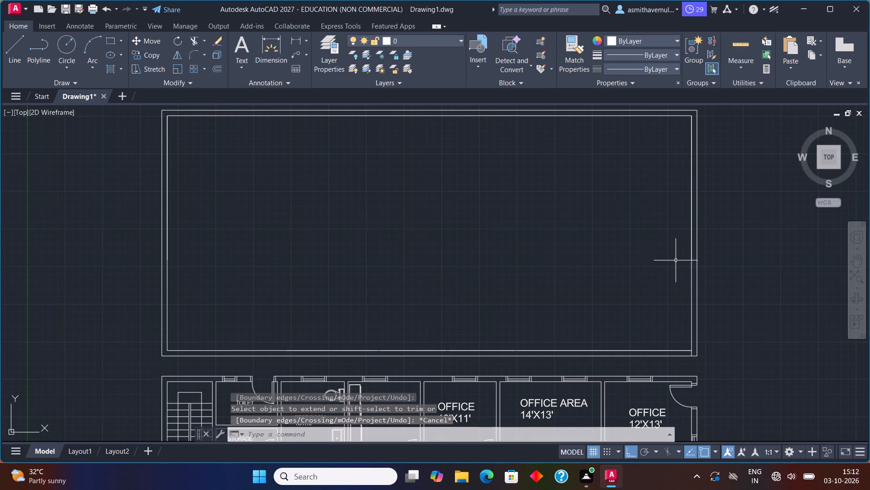
# Move the empty double-line building outline northwest, farther away from the furnished floor plan, with Ortho off.
pyautogui.scroll(-1, 684, 267)
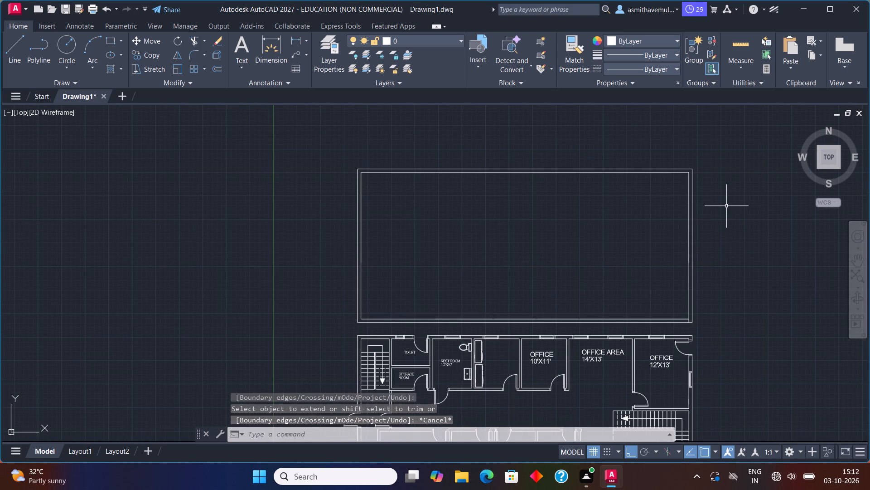
pyautogui.moveTo(726, 206); pyautogui.dragTo(512, 161)
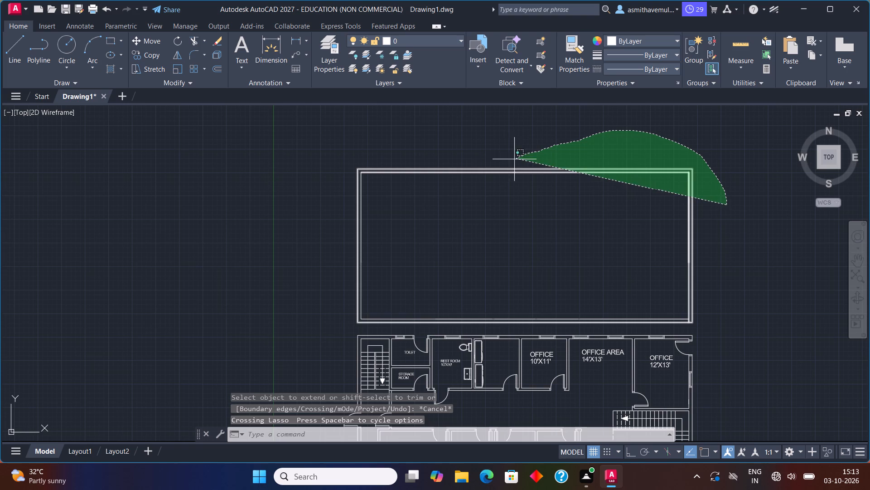
pyautogui.moveTo(512, 161); pyautogui.dragTo(338, 256)
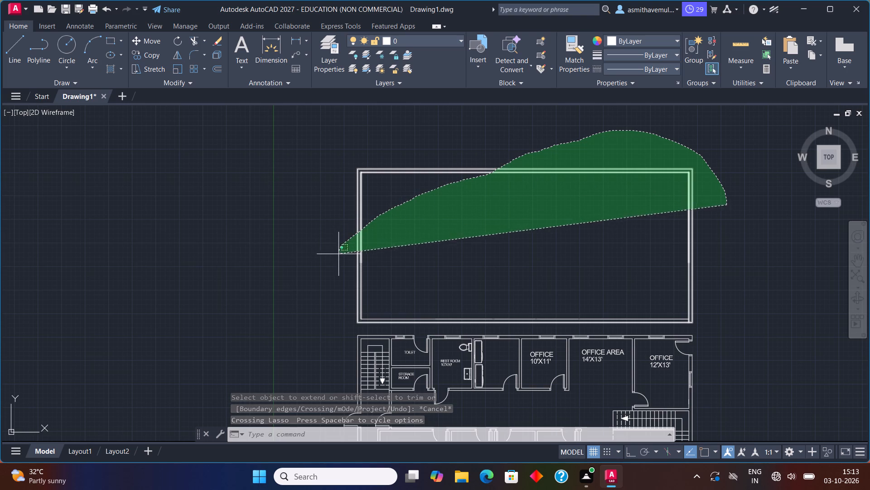
pyautogui.moveTo(338, 256); pyautogui.dragTo(460, 331)
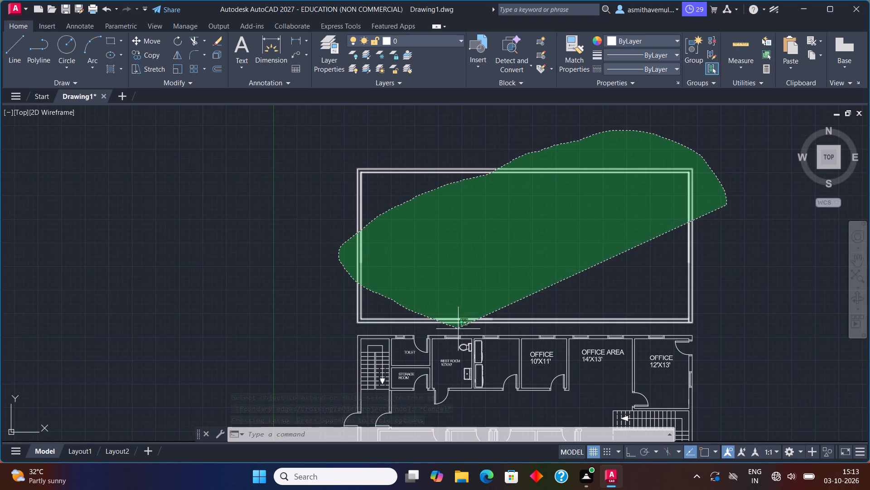
pyautogui.moveTo(460, 331); pyautogui.dragTo(463, 331)
pyautogui.press('m')
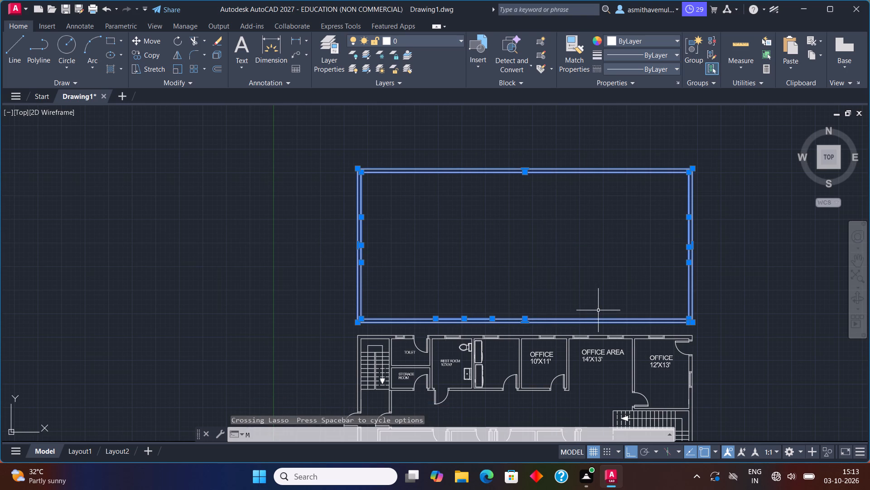
pyautogui.press('Return')
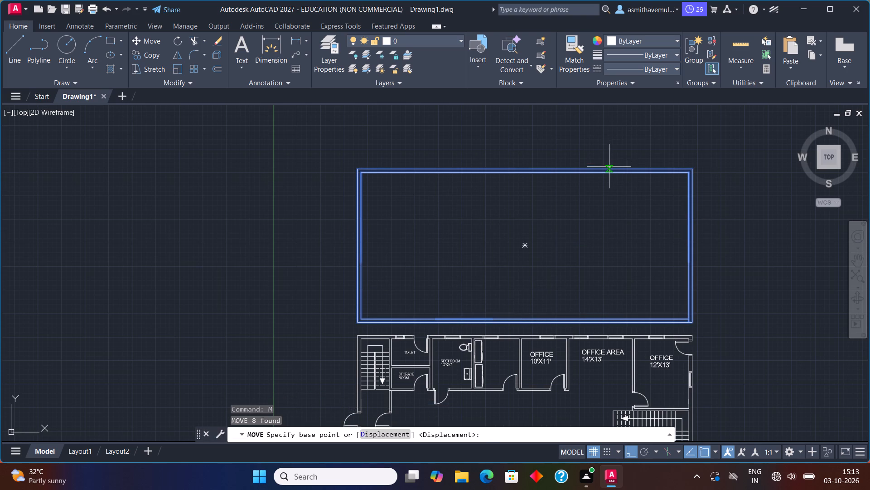
pyautogui.click(609, 167)
pyautogui.moveTo(511, 146); pyautogui.dragTo(510, 228, button='middle')
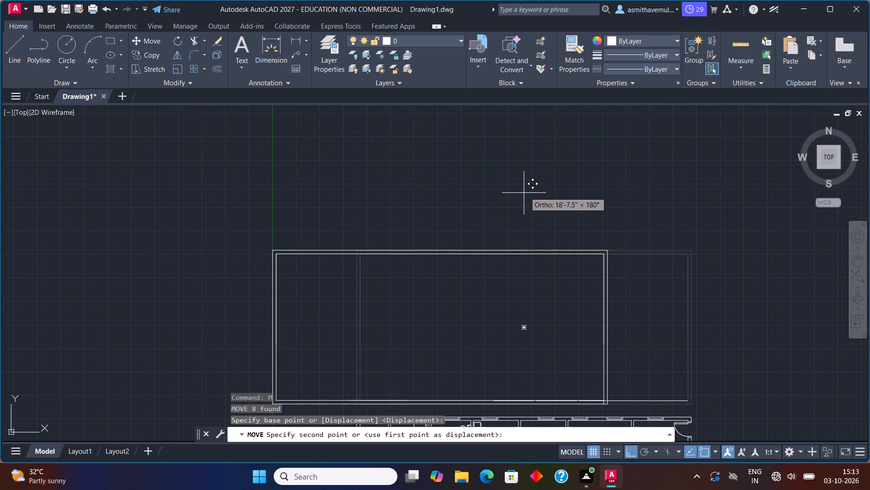
pyautogui.press('F8')
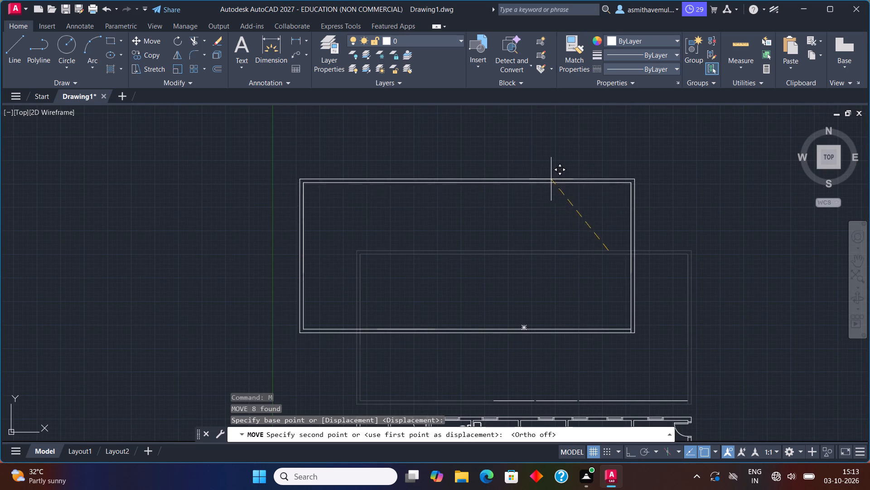
pyautogui.click(565, 180)
# Erase the three leftover wall line segments just above the floor plan's north wall.
pyautogui.moveTo(632, 410); pyautogui.dragTo(606, 390)
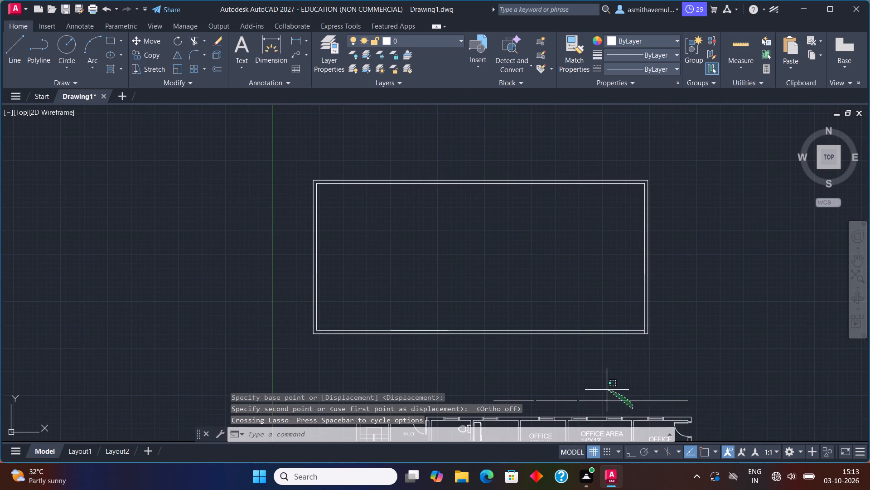
pyautogui.moveTo(606, 390); pyautogui.dragTo(501, 388)
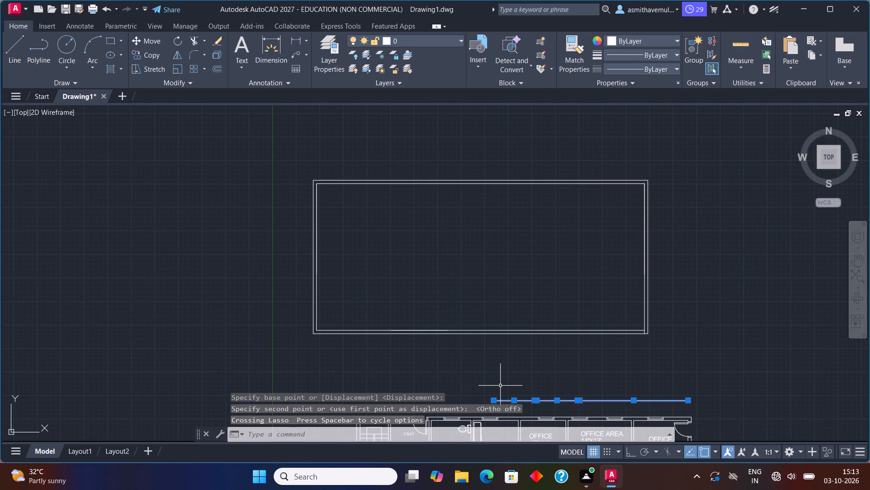
pyautogui.press('Delete')
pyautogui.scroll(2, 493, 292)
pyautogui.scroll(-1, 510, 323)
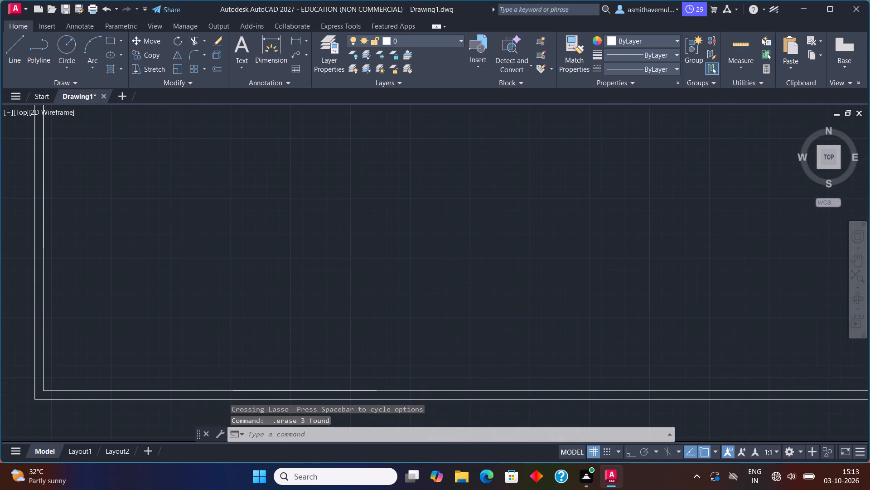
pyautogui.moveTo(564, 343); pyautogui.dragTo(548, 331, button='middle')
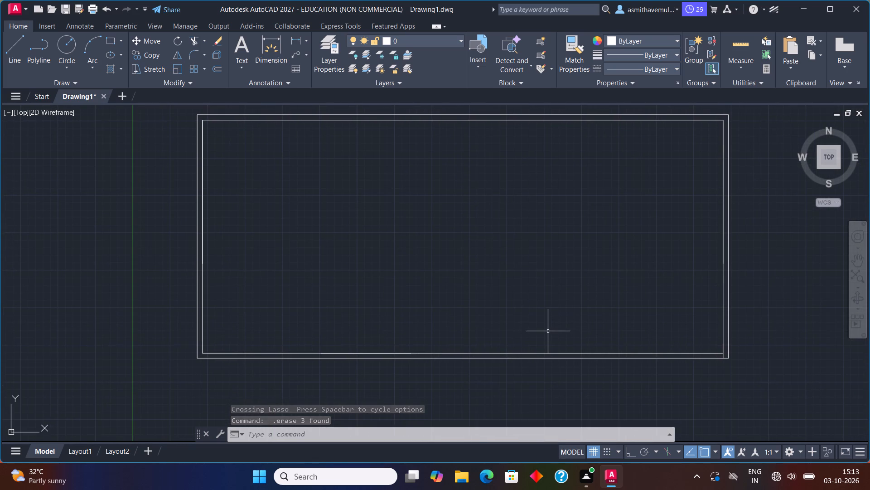
# Trim the inner east wall line's stub that overruns into the south wall at the empty outline's southeast corner.
pyautogui.write('TRIM')
pyautogui.press('Return')
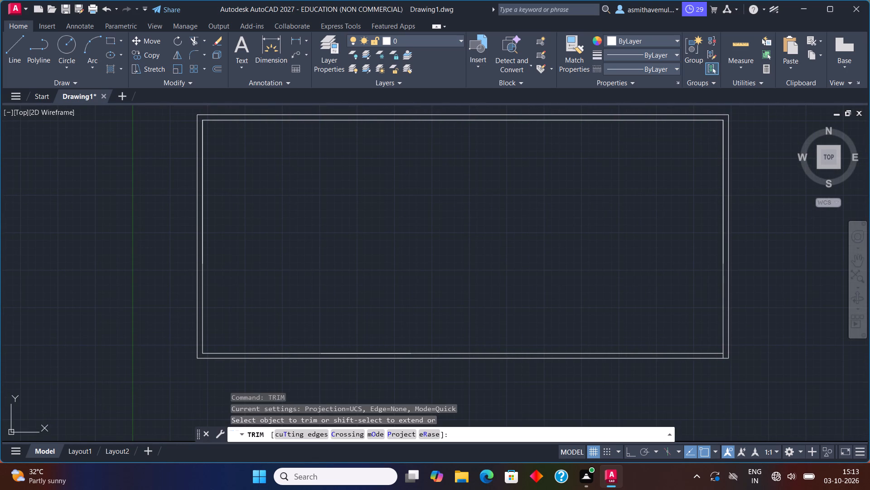
pyautogui.scroll(2, 718, 391)
pyautogui.moveTo(731, 299); pyautogui.dragTo(715, 308)
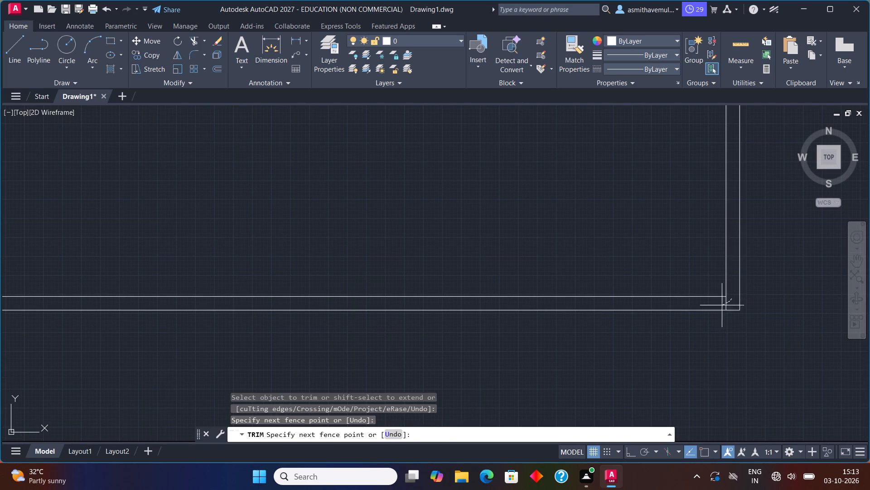
pyautogui.moveTo(715, 308); pyautogui.dragTo(707, 309)
pyautogui.press('Escape')
pyautogui.scroll(-3, 641, 329)
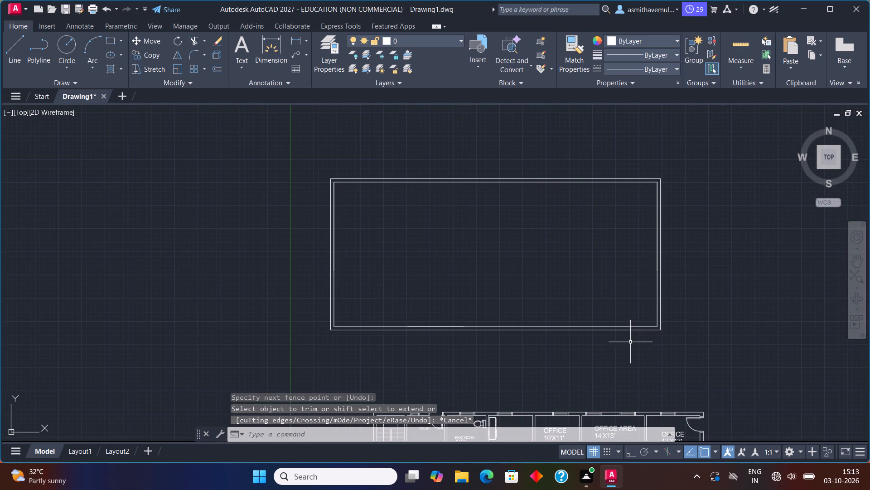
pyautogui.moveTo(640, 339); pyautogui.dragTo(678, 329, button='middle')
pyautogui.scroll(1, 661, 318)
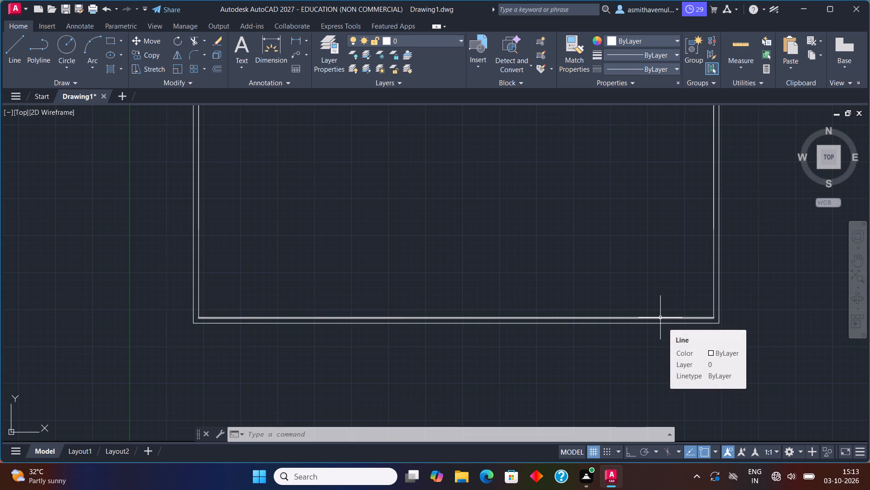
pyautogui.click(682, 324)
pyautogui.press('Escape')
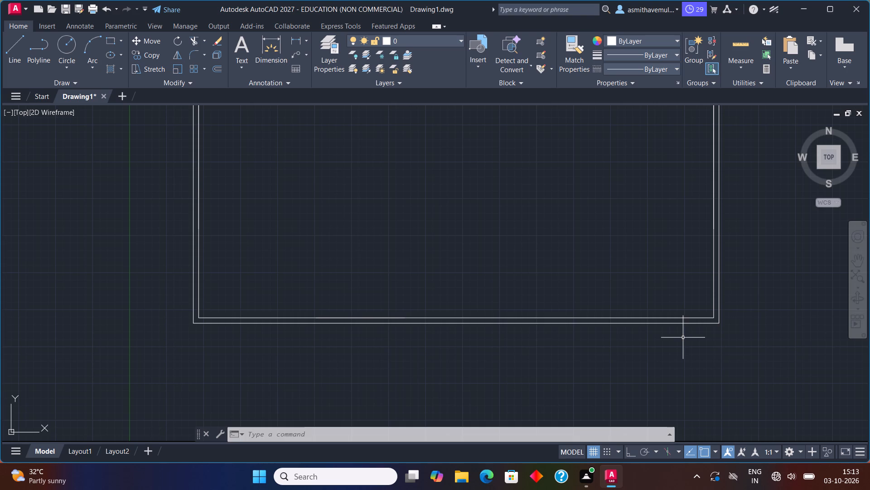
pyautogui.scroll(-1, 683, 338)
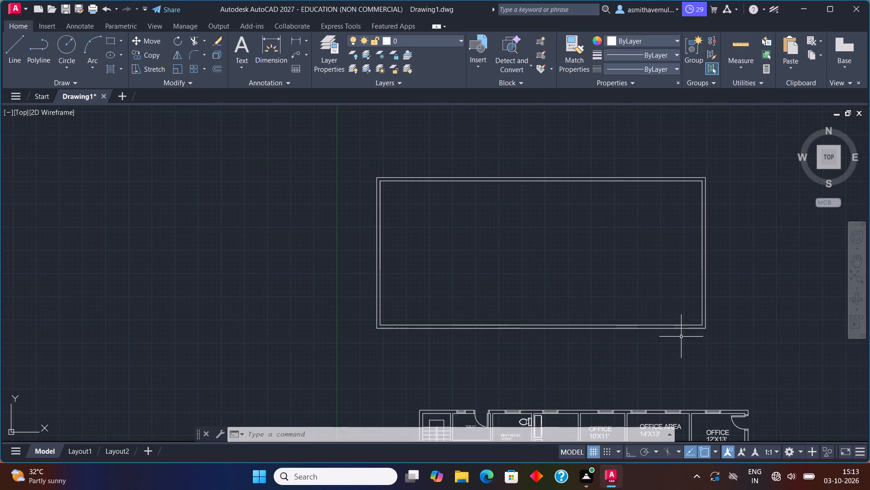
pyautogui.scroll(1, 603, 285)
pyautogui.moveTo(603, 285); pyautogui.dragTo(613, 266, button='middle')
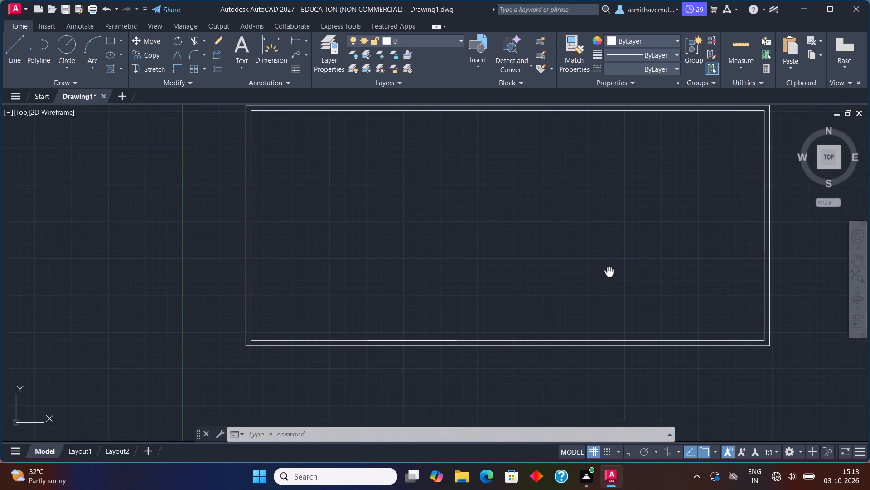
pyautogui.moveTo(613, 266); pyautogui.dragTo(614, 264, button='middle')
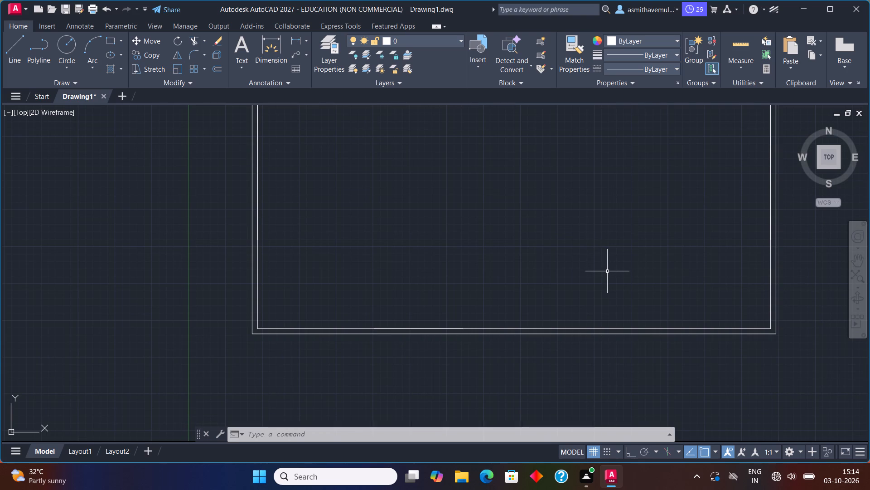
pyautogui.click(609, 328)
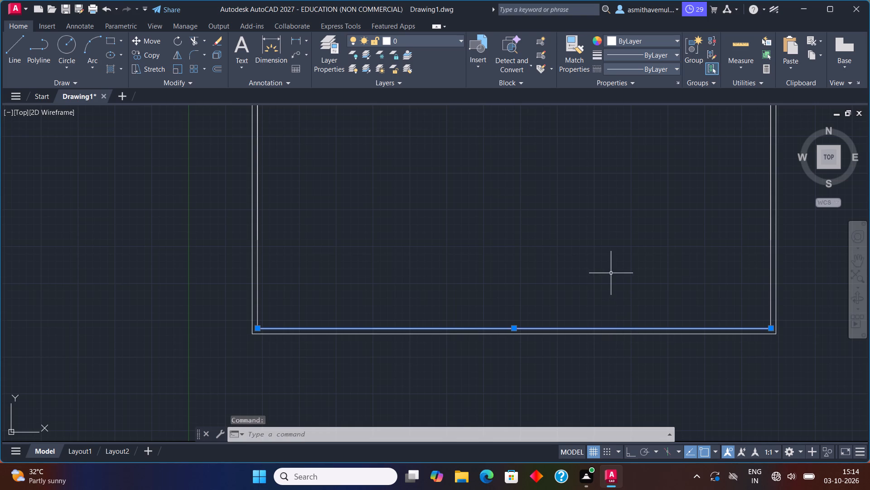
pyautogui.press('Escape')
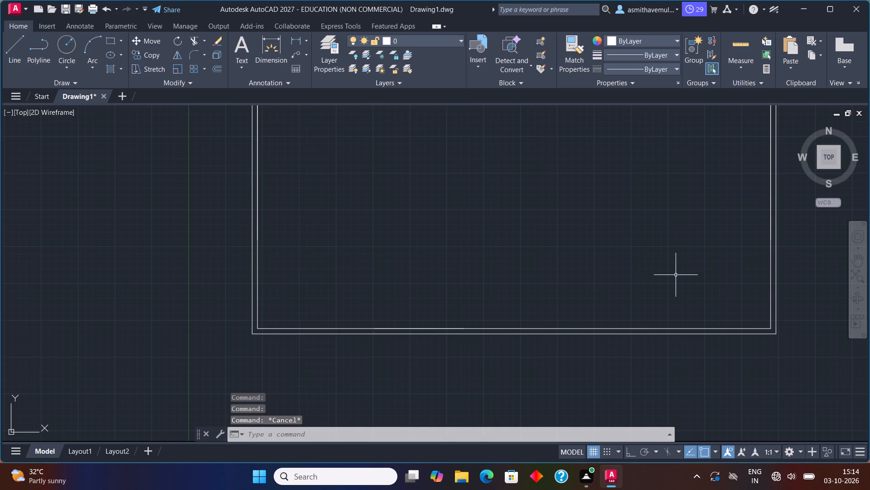
# Offset the empty outline's inner west wall line 16' east into the building.
pyautogui.press('o')
pyautogui.press('Return')
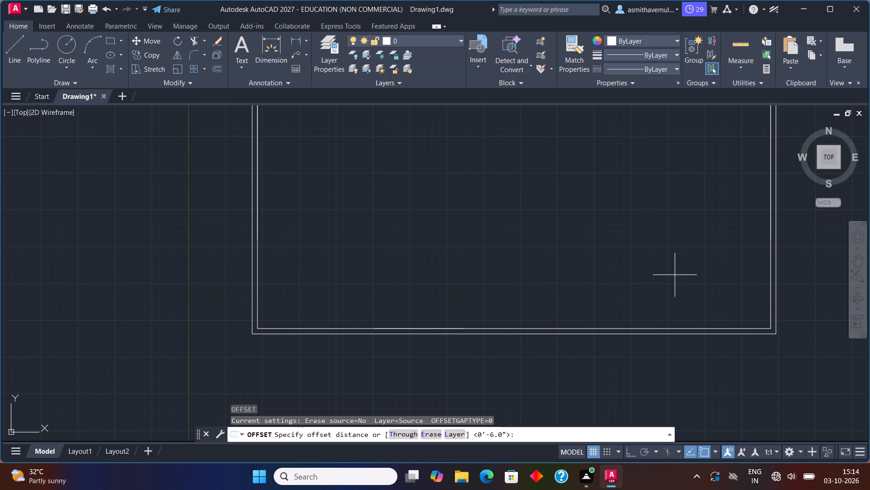
pyautogui.write('15')
pyautogui.press('BackSpace')
pyautogui.press('6')
pyautogui.press("'")
pyautogui.press('Return')
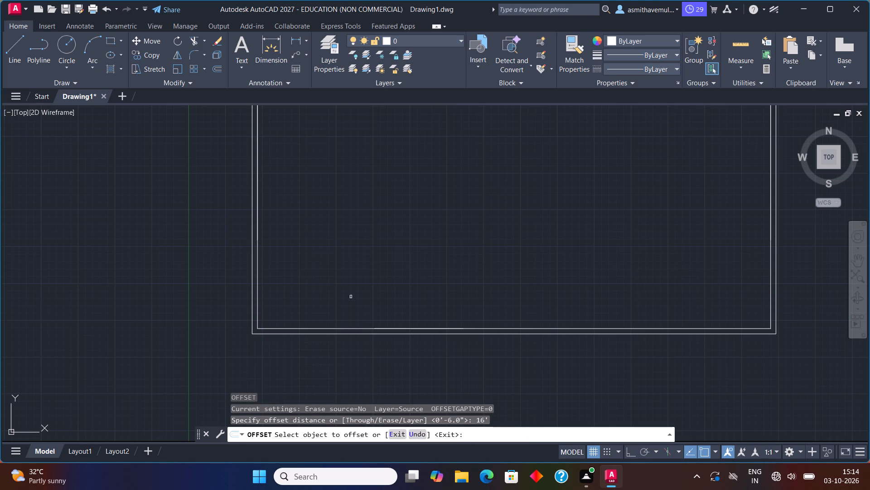
pyautogui.click(257, 284)
pyautogui.click(302, 266)
pyautogui.press('Escape')
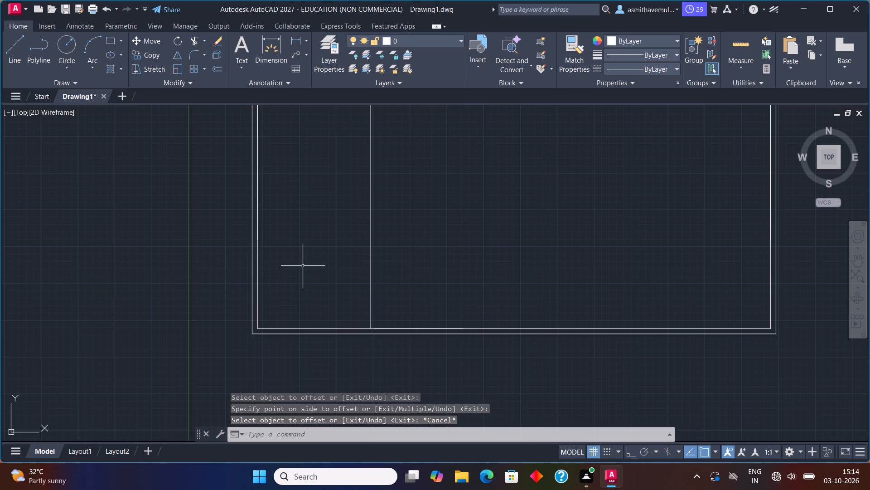
# Offset the new north-south partition line 6" east to give the partition its thickness.
pyautogui.press('o')
pyautogui.press('Return')
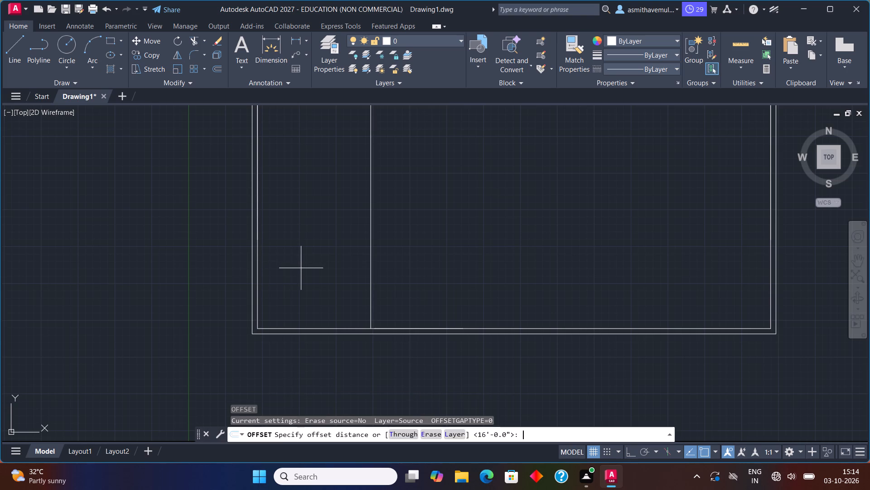
pyautogui.press('6')
pyautogui.hotkey('shift', '"')
pyautogui.press('Return')
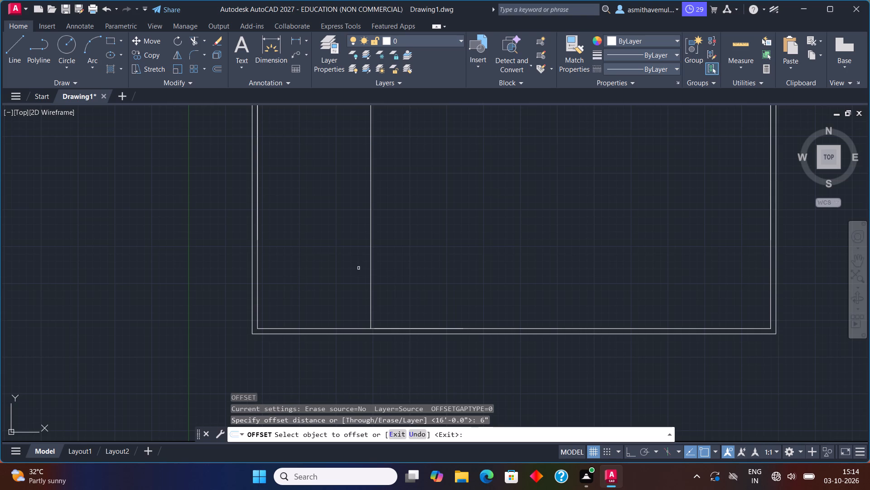
pyautogui.click(372, 289)
pyautogui.click(371, 290)
pyautogui.click(391, 282)
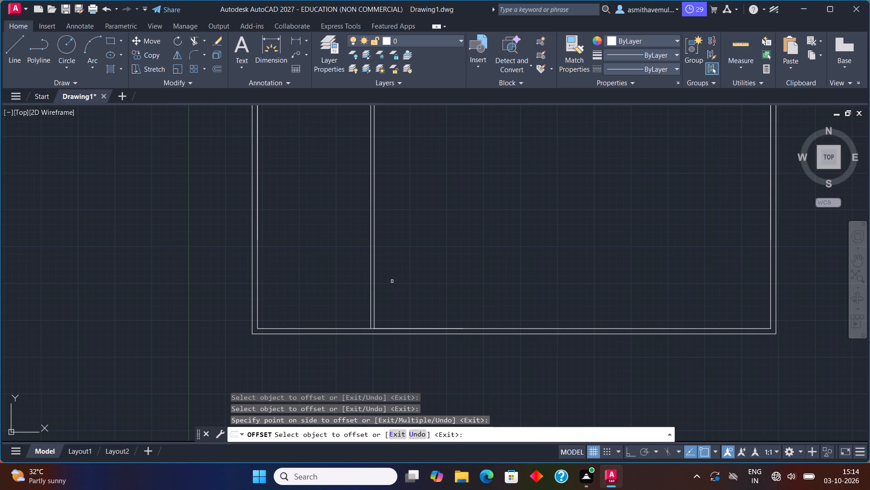
pyautogui.press('Escape')
# Offset the empty outline's inner south wall line 12' north into the building.
pyautogui.press('o')
pyautogui.press('Return')
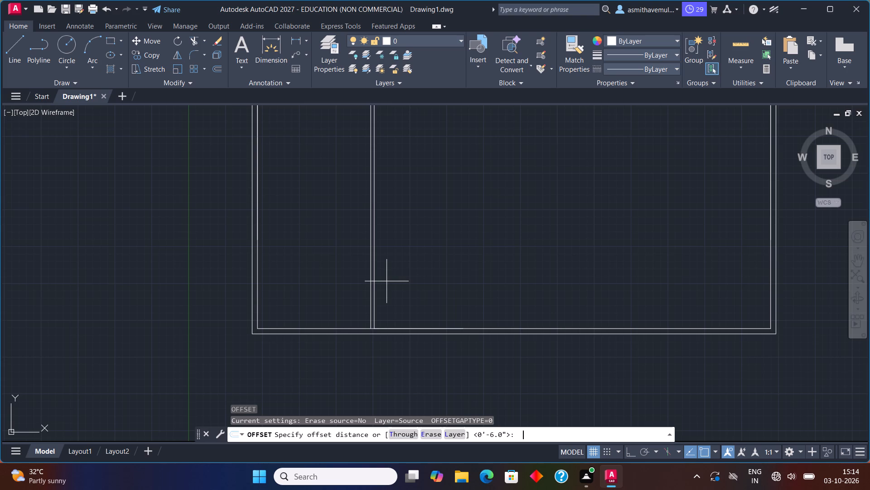
pyautogui.press('6')
pyautogui.press('BackSpace')
pyautogui.write("12'")
pyautogui.press('Return')
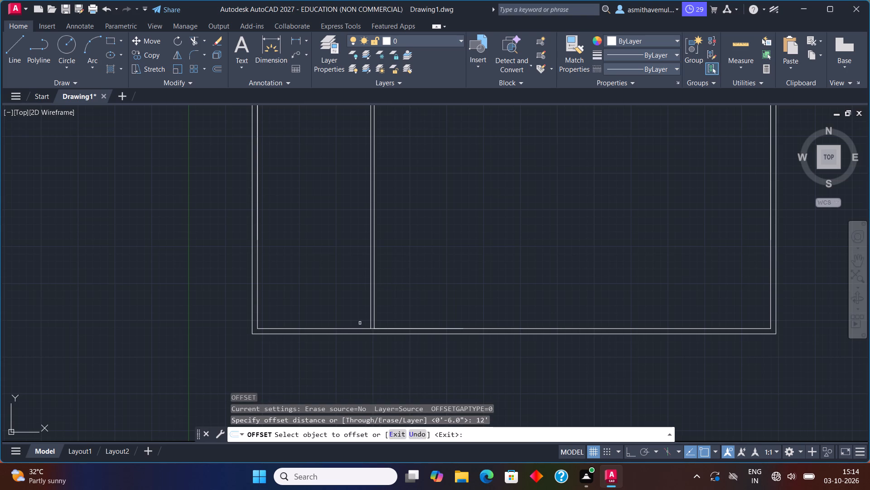
pyautogui.click(359, 329)
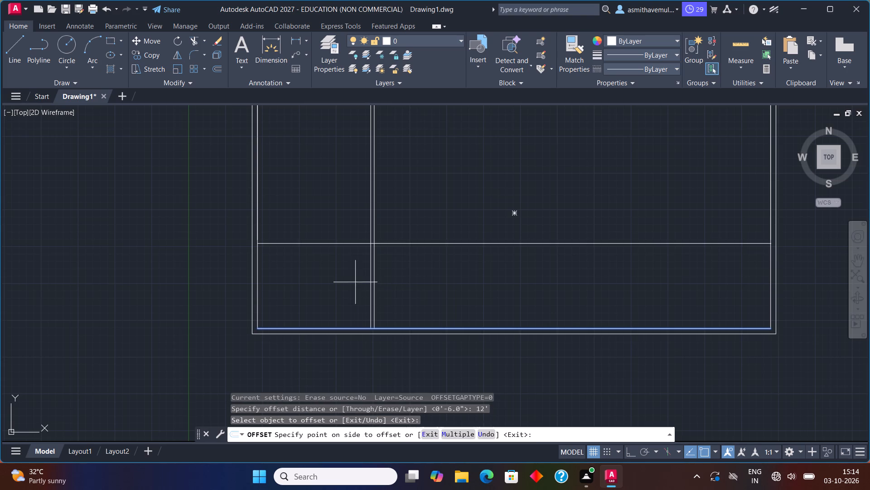
pyautogui.click(355, 281)
pyautogui.press('Escape')
# Offset the new east-west partition line 6" north to give the partition its thickness.
pyautogui.press('o')
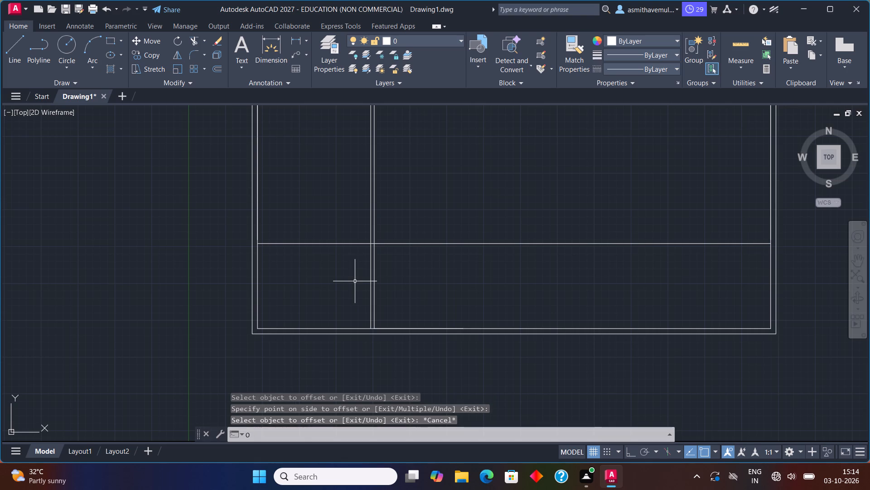
pyautogui.press('Return')
pyautogui.press('6')
pyautogui.hotkey('shift', '"')
pyautogui.press('Return')
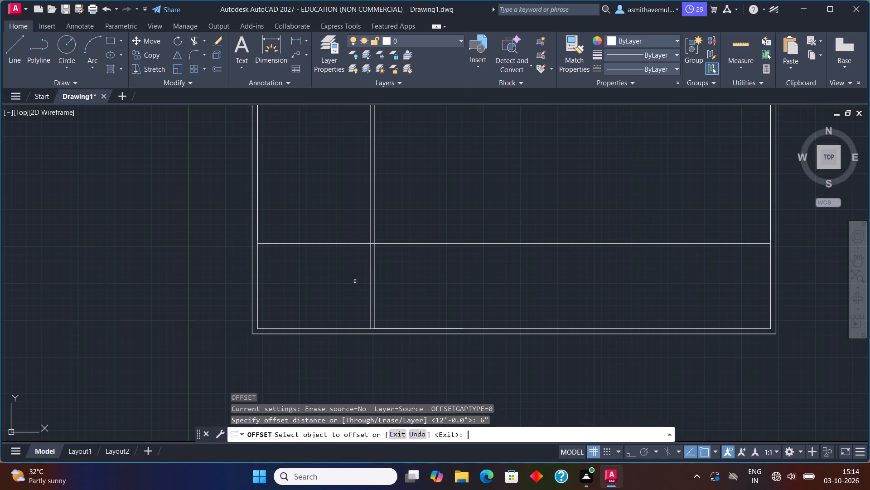
pyautogui.click(357, 244)
pyautogui.click(351, 230)
pyautogui.press('Escape')
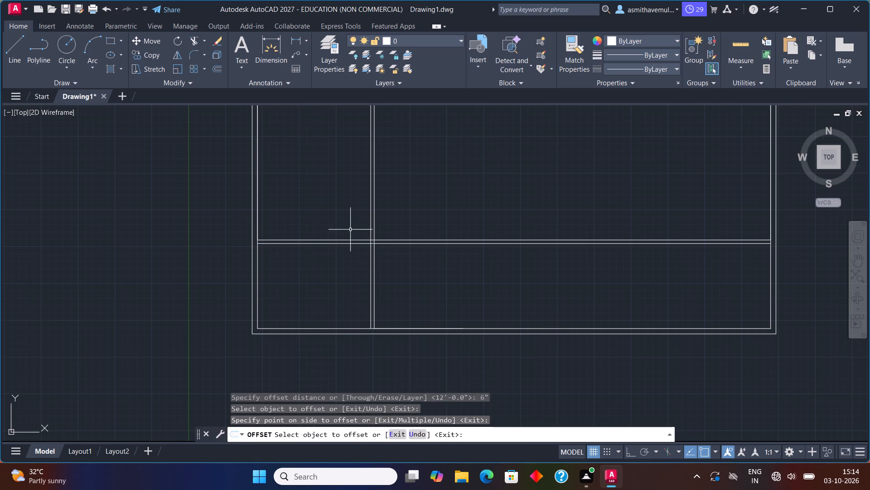
# Trim away both north-south partition lines where they continue north of the east-west partition.
pyautogui.scroll(1, 350, 230)
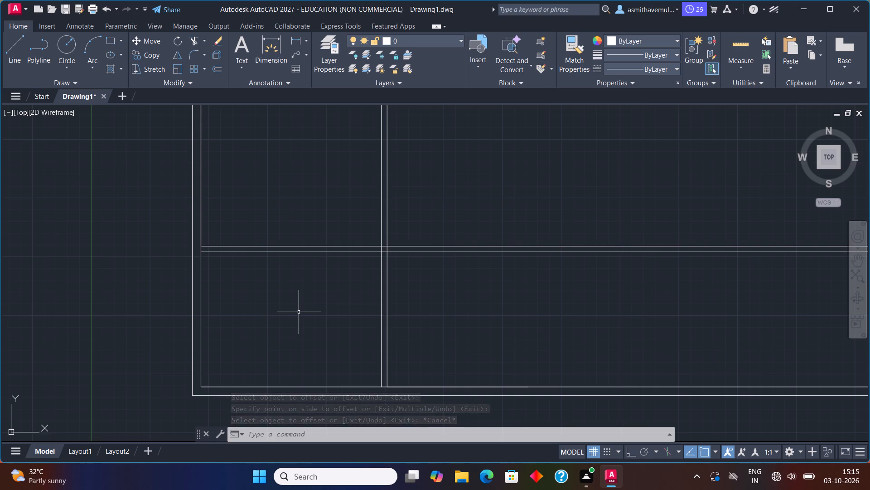
pyautogui.write('TRIM')
pyautogui.press('Return')
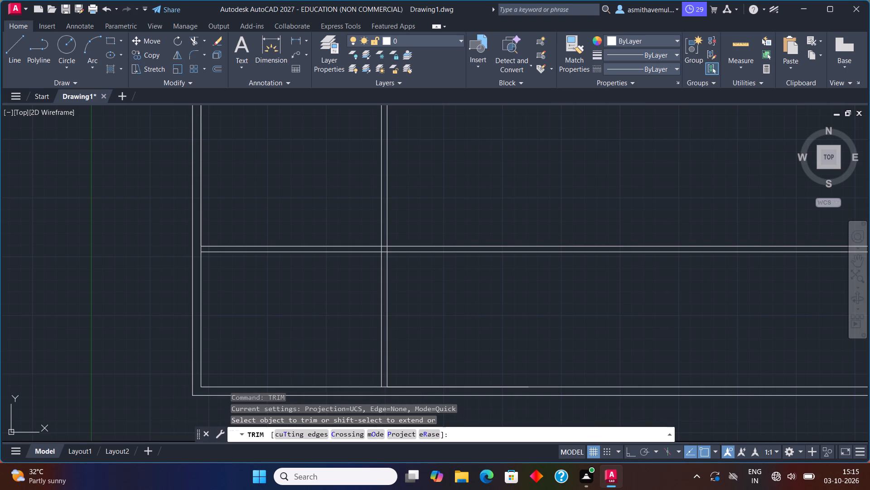
pyautogui.moveTo(425, 220); pyautogui.dragTo(330, 236)
# Trim the inner west wall line between the two east-west partition lines to open the wall junction.
pyautogui.scroll(2, 203, 252)
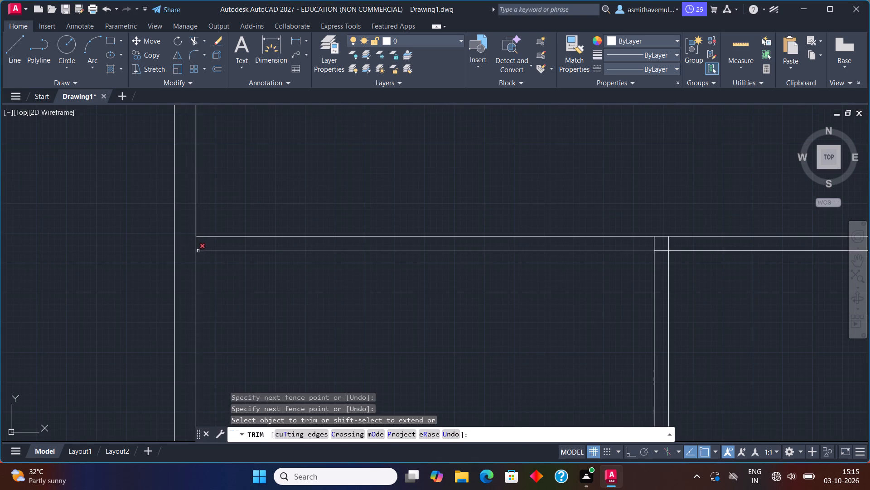
pyautogui.moveTo(190, 245); pyautogui.dragTo(196, 240)
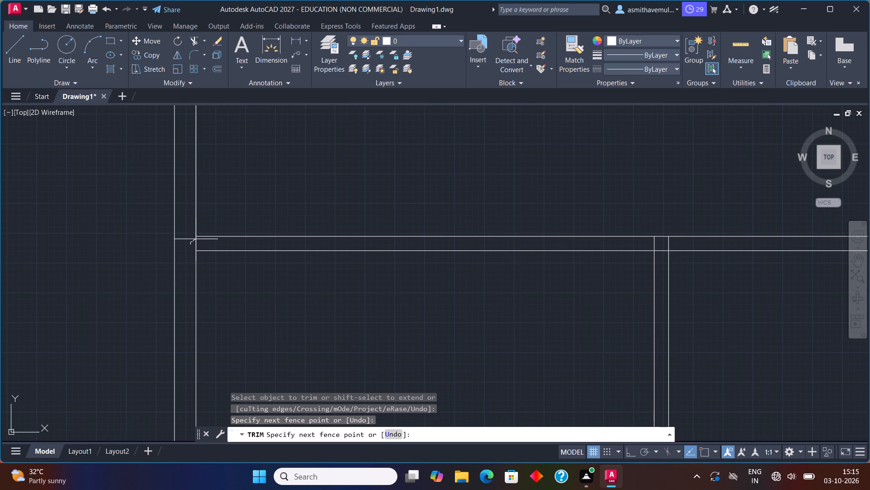
pyautogui.moveTo(196, 240); pyautogui.dragTo(198, 243)
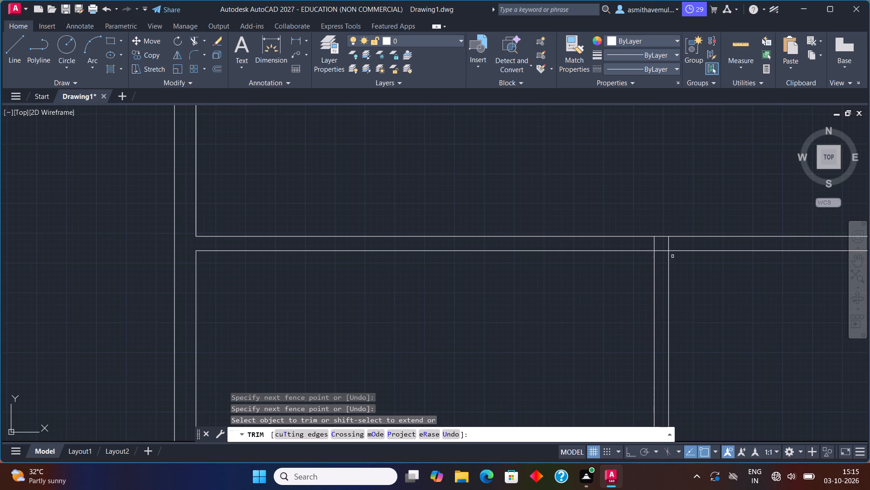
# Trim the leftover segments at both ends of the north-south partition, opening its junctions with the east-west partition and south wall.
pyautogui.scroll(1, 682, 257)
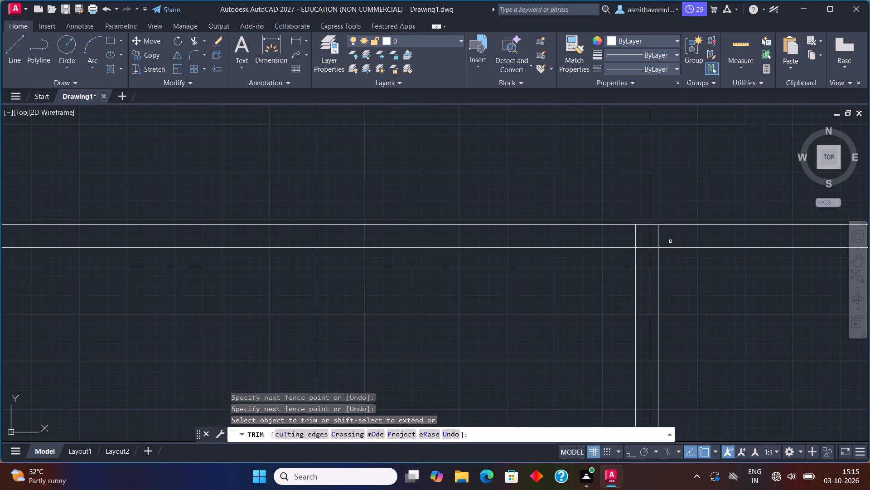
pyautogui.moveTo(668, 240); pyautogui.dragTo(646, 264)
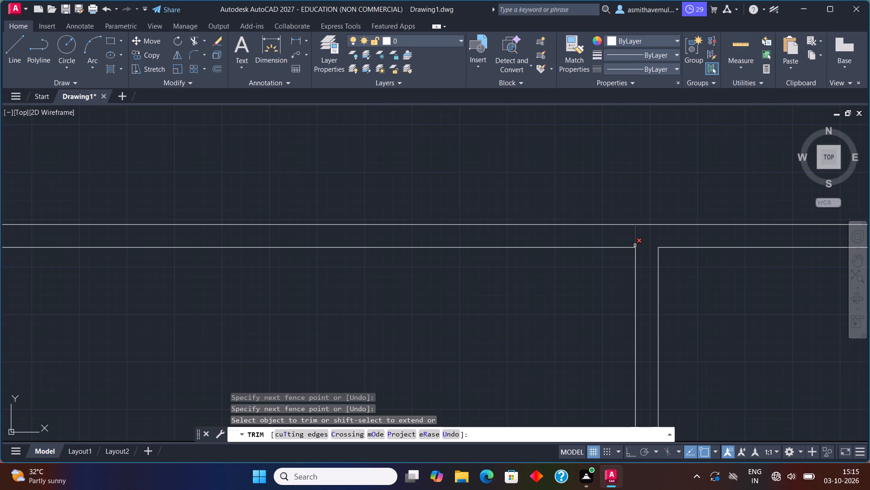
pyautogui.click(635, 244)
pyautogui.scroll(-1, 648, 257)
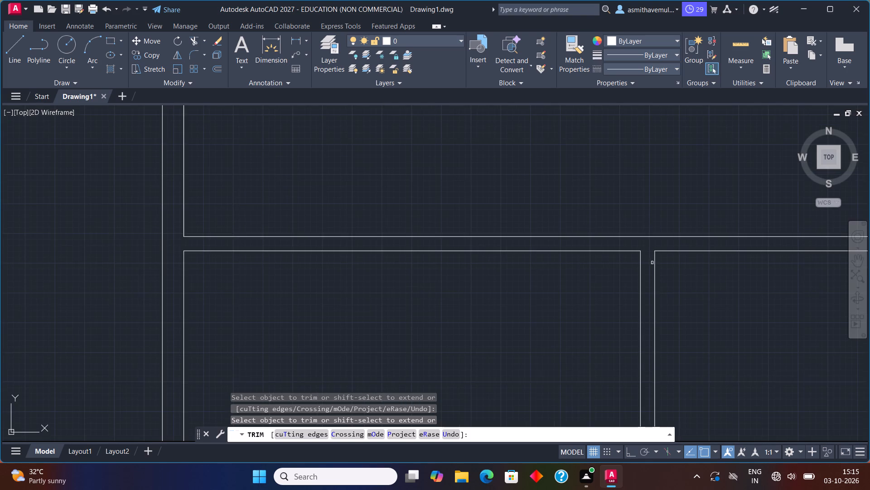
pyautogui.scroll(-1, 666, 310)
pyautogui.moveTo(664, 310); pyautogui.dragTo(576, 215, button='middle')
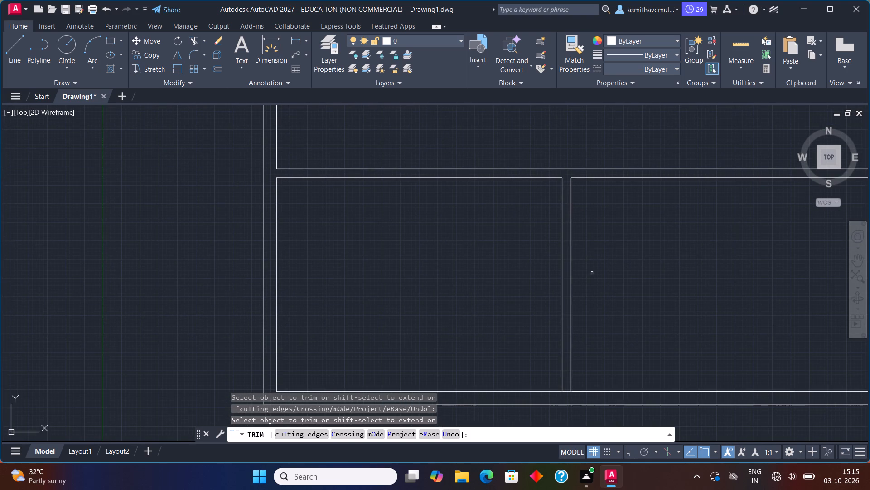
pyautogui.moveTo(582, 361); pyautogui.dragTo(551, 244, button='middle')
pyautogui.scroll(1, 551, 246)
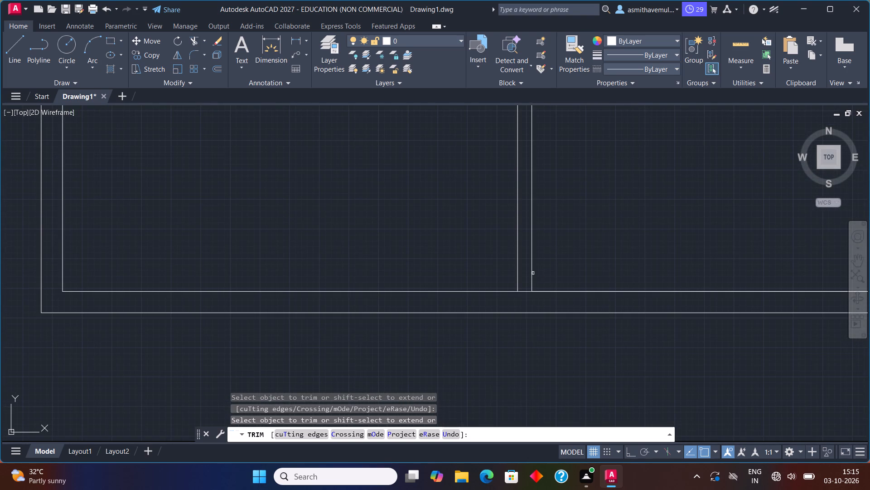
pyautogui.click(529, 291)
pyautogui.press('Escape')
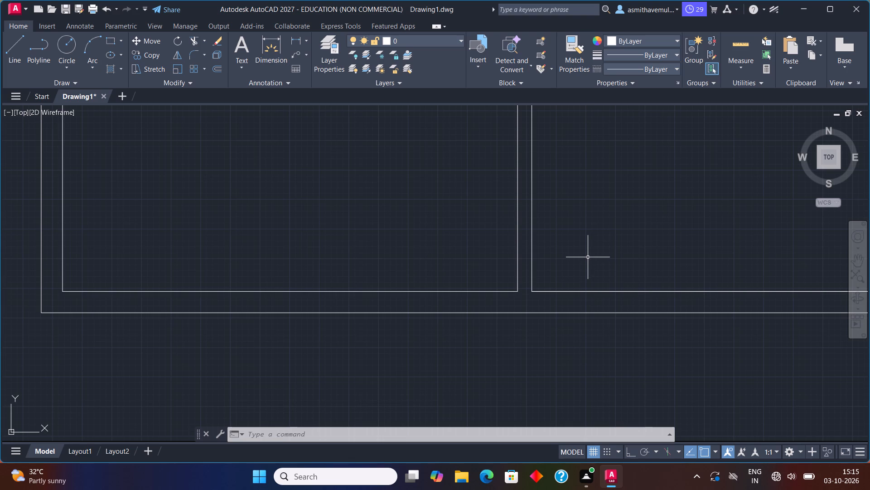
# Offset the north-south partition's east line 9' east to set the second room's width.
pyautogui.scroll(-2, 584, 260)
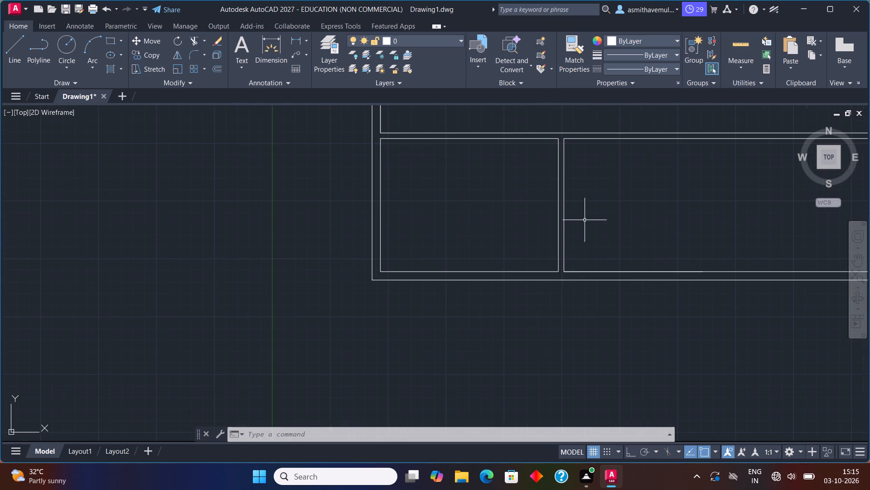
pyautogui.moveTo(590, 210); pyautogui.dragTo(428, 240, button='middle')
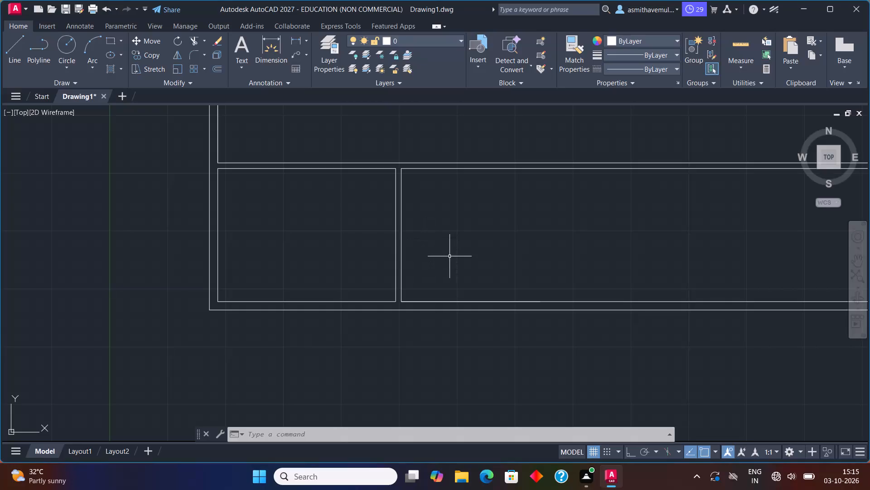
pyautogui.press('o')
pyautogui.press('Return')
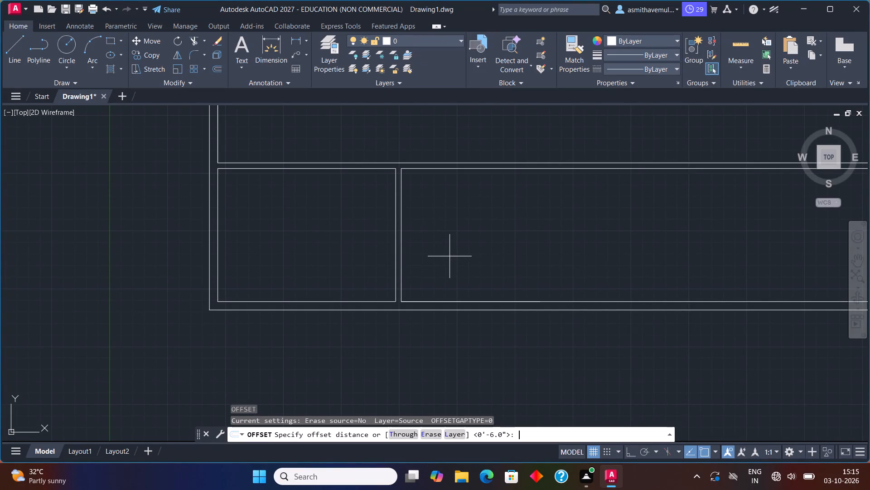
pyautogui.press('9')
pyautogui.press("'")
pyautogui.press('Return')
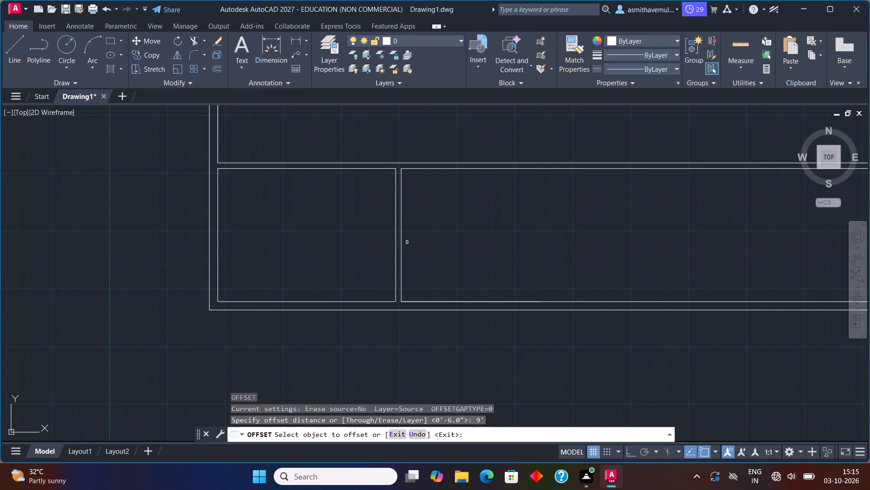
pyautogui.click(402, 241)
pyautogui.click(433, 234)
pyautogui.press('Escape')
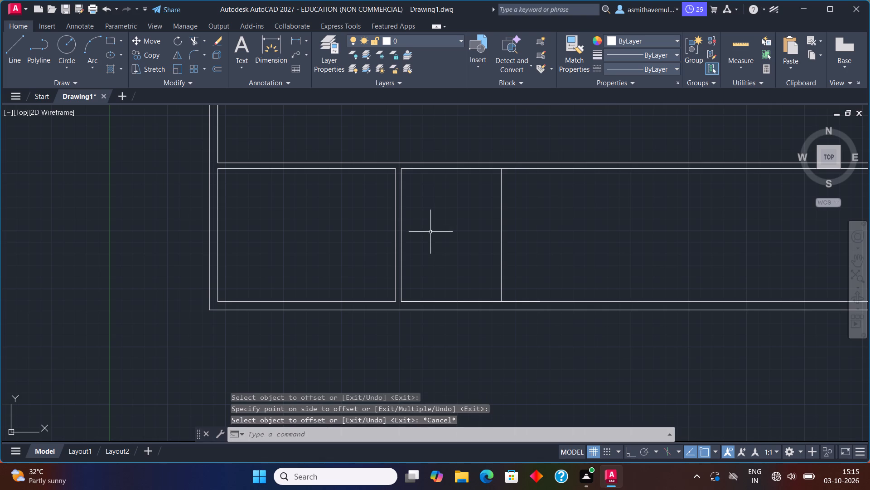
# Offset the second room's new east line 6" east to give the partition its thickness.
pyautogui.press('o')
pyautogui.press('Return')
pyautogui.press('6')
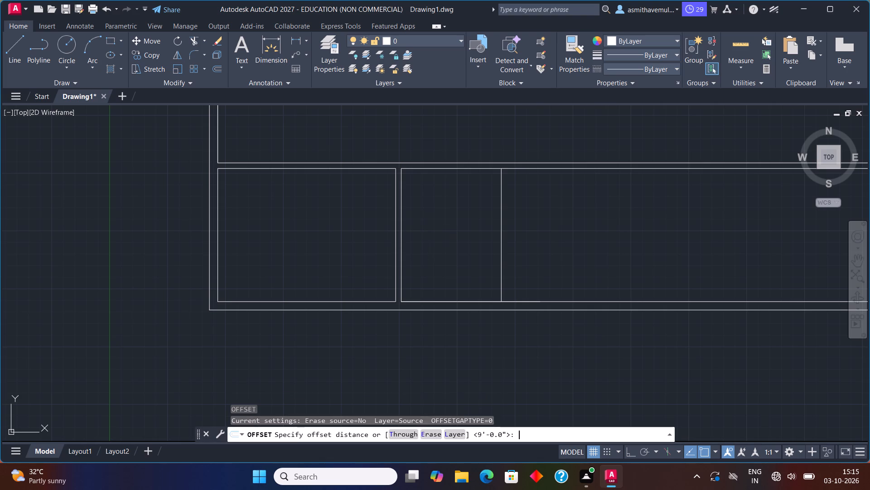
pyautogui.hotkey('shift', '"')
pyautogui.press('Return')
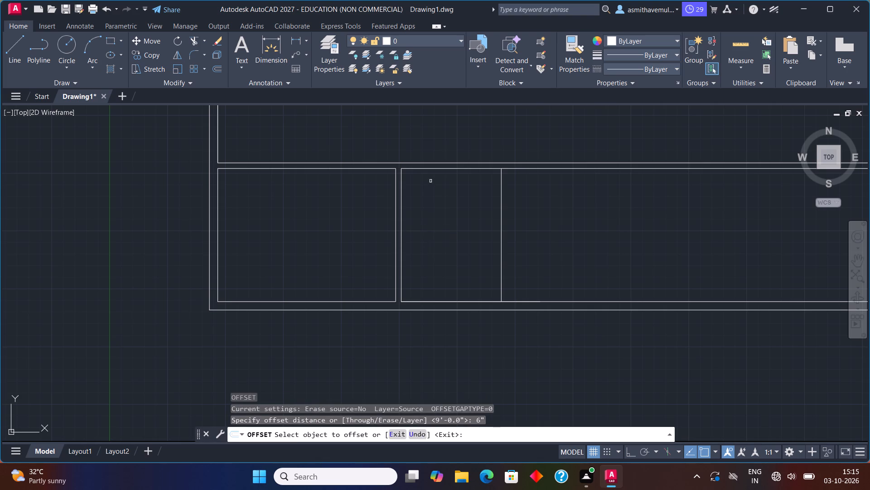
pyautogui.click(502, 247)
pyautogui.click(512, 243)
pyautogui.press('Escape')
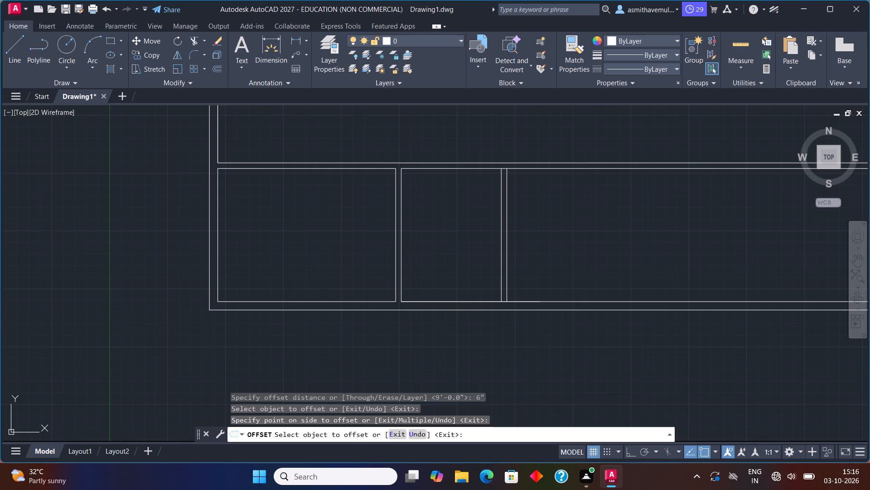
# Trim the south wall line and the east-west partition's south line between the second partition's two faces.
pyautogui.write('TRI')
pyautogui.press('m')
pyautogui.press('Return')
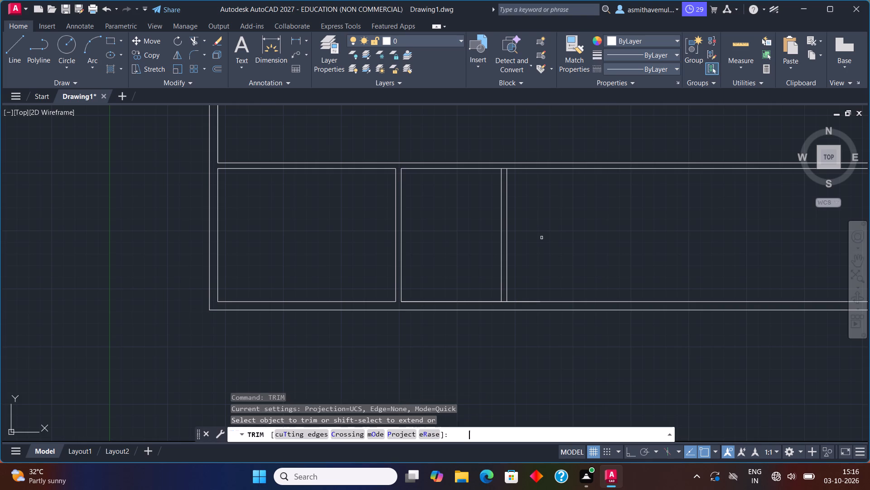
pyautogui.scroll(1, 526, 249)
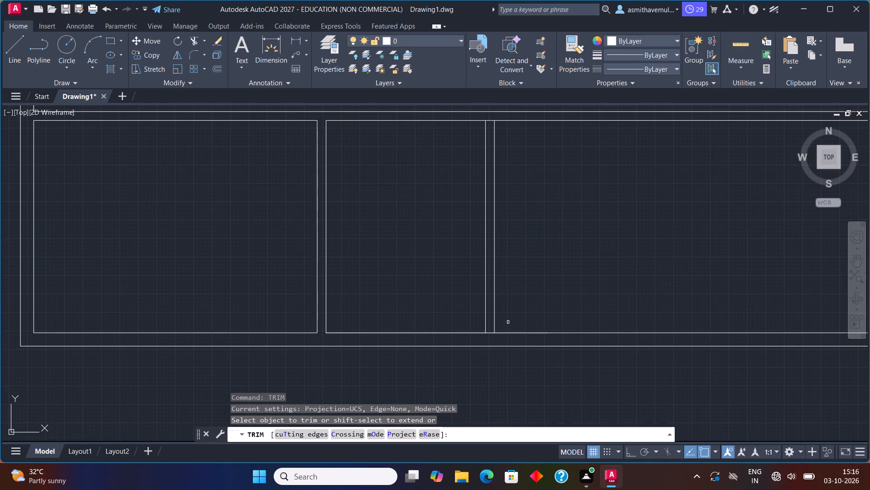
pyautogui.scroll(1, 496, 335)
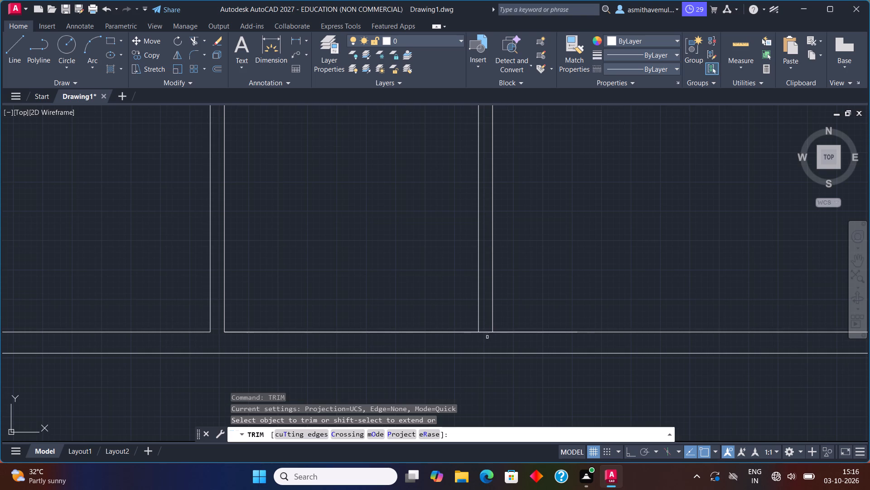
pyautogui.moveTo(488, 339); pyautogui.dragTo(487, 323)
pyautogui.scroll(-1, 490, 242)
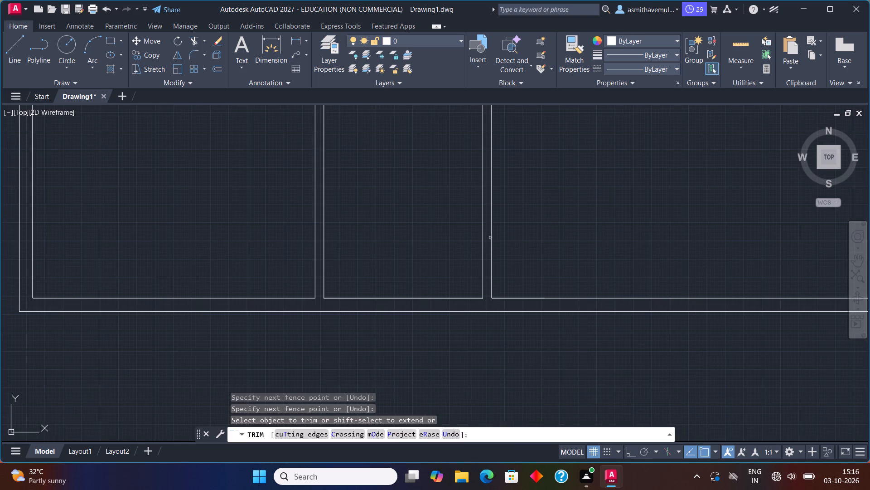
pyautogui.moveTo(490, 237); pyautogui.dragTo(493, 309, button='middle')
pyautogui.scroll(2, 480, 150)
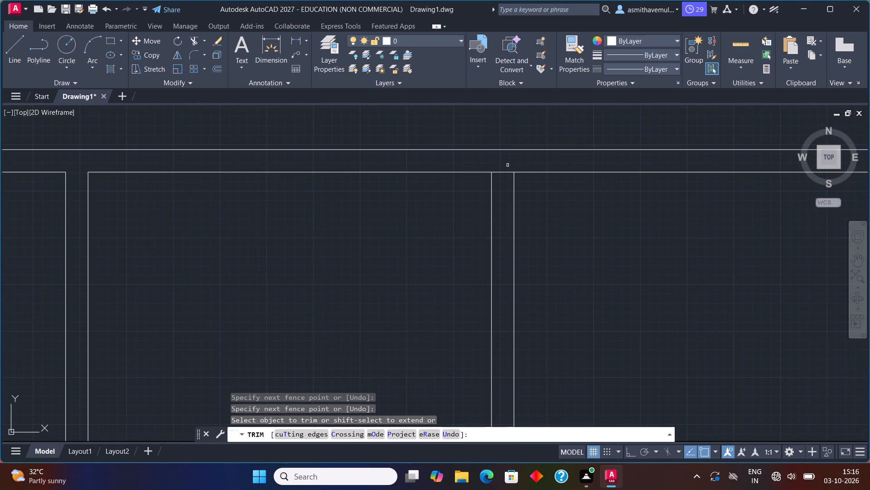
pyautogui.moveTo(507, 166); pyautogui.dragTo(503, 191)
pyautogui.press('Escape')
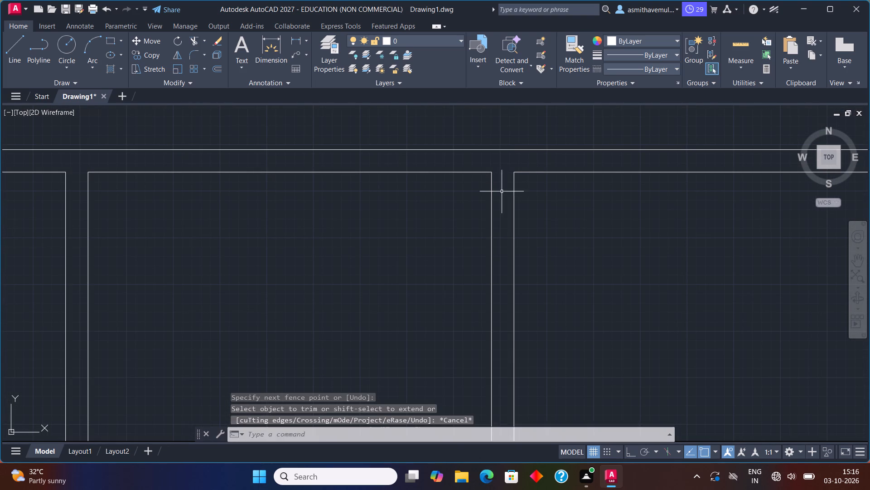
# Offset the second partition's east line 9' east to set the third room's width.
pyautogui.scroll(-2, 502, 192)
pyautogui.scroll(-1, 511, 230)
pyautogui.moveTo(554, 247); pyautogui.dragTo(477, 211, button='middle')
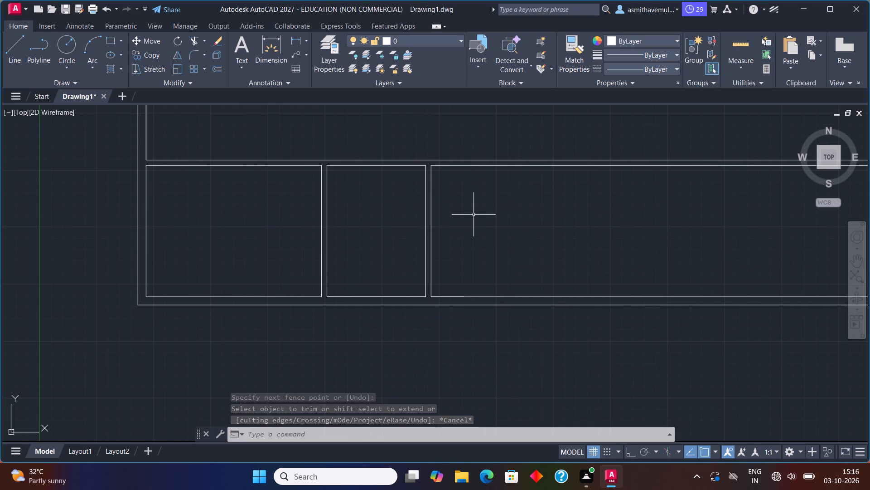
pyautogui.press('o')
pyautogui.press('Return')
pyautogui.write("9'")
pyautogui.press('Return')
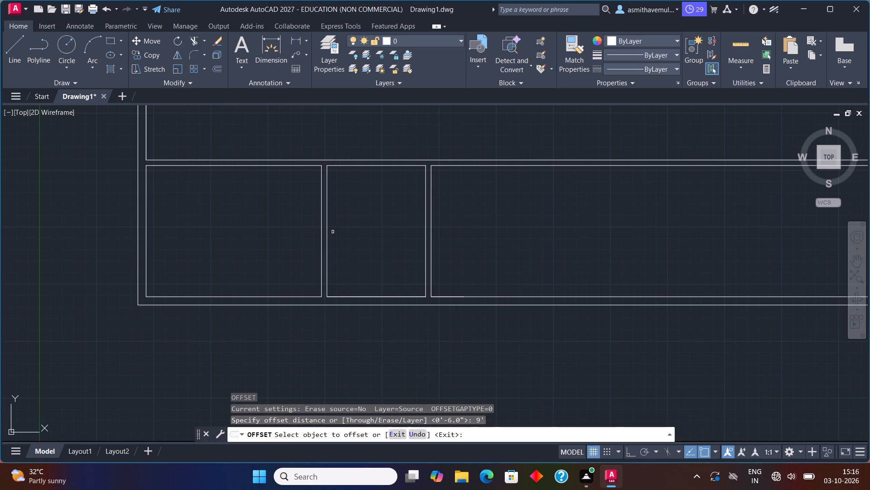
pyautogui.click(432, 224)
pyautogui.click(465, 220)
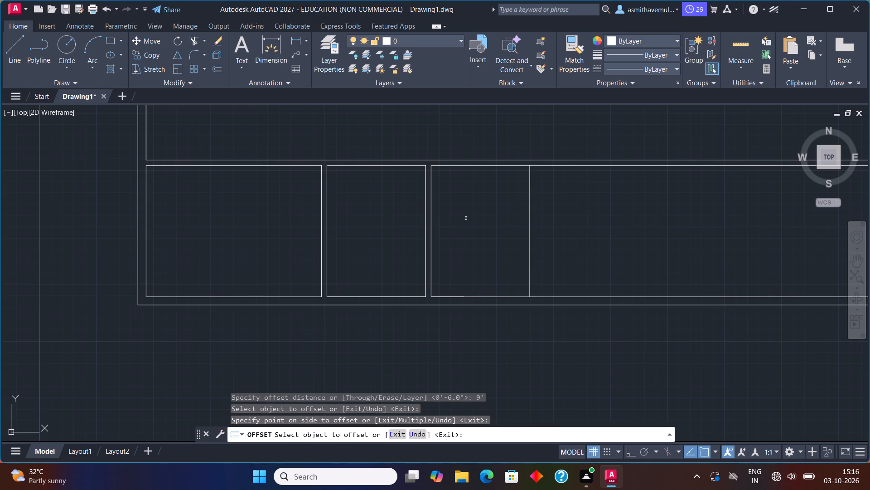
pyautogui.press('Escape')
# Offset the third room's new east line 6" east to give the partition its thickness.
pyautogui.press('o')
pyautogui.press('Return')
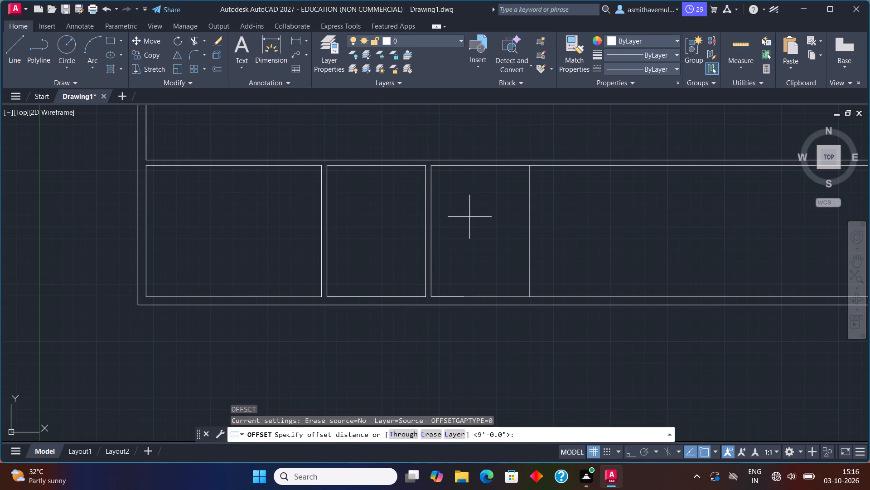
pyautogui.press('6')
pyautogui.hotkey('shift', '"')
pyautogui.press('Return')
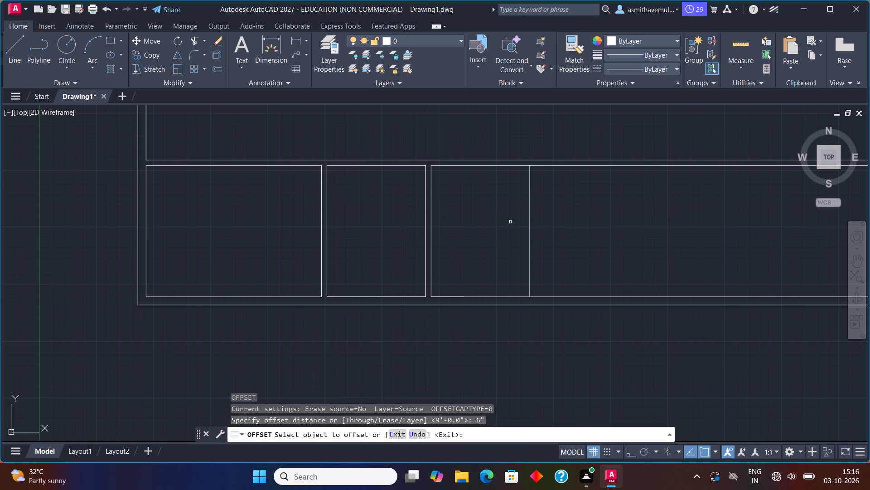
pyautogui.click(529, 236)
pyautogui.click(569, 231)
pyautogui.press('Escape')
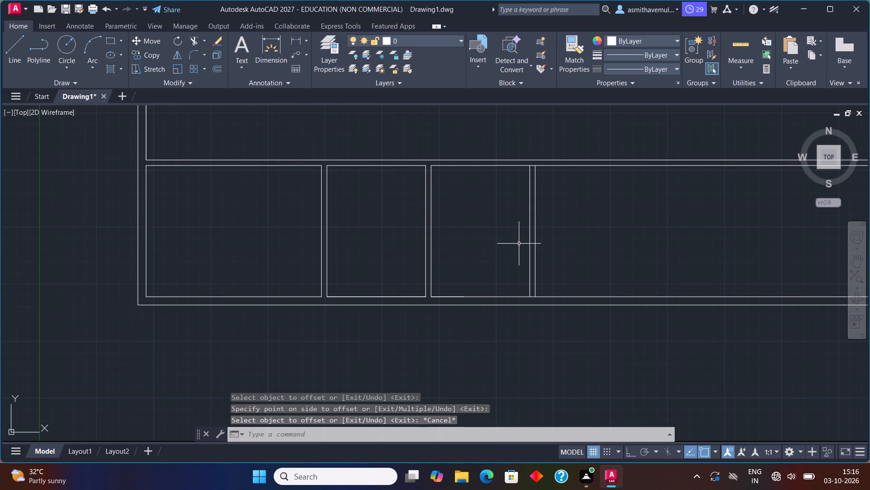
# Offset the third partition's east line 9' east to set the fourth room's width.
pyautogui.press('o')
pyautogui.press('Return')
pyautogui.write("9'")
pyautogui.press('Return')
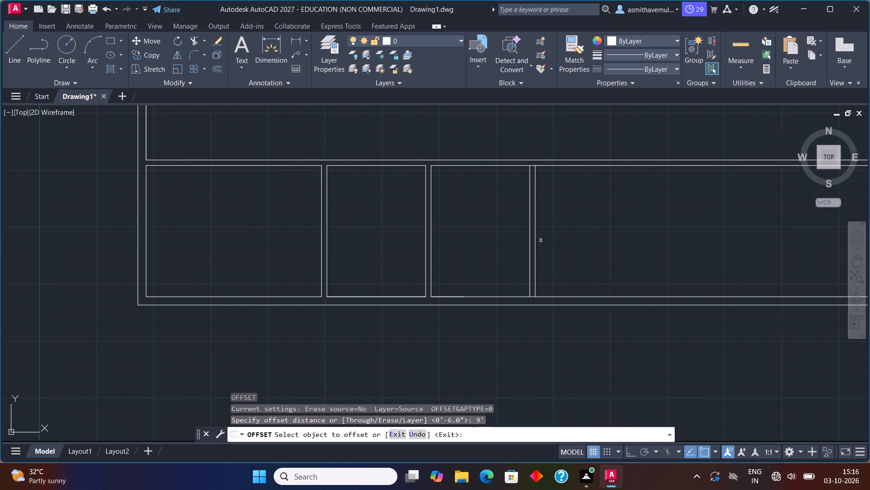
pyautogui.click(535, 230)
pyautogui.click(590, 225)
pyautogui.press('Escape')
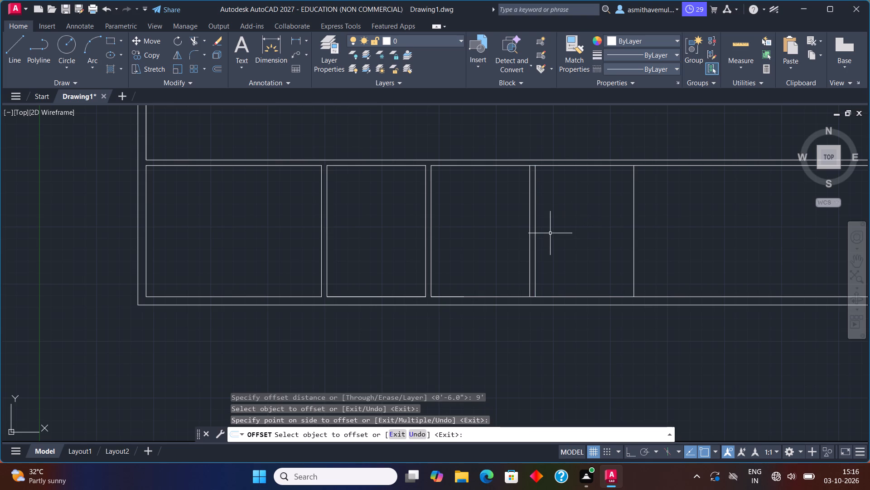
# Offset the fourth room's east line 6" east to give the fourth partition its thickness.
pyautogui.press('o')
pyautogui.press('Return')
pyautogui.press('6')
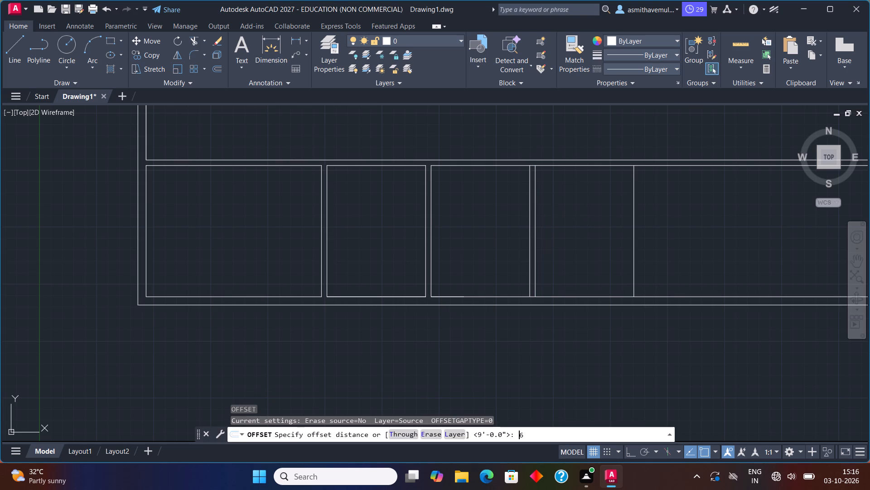
pyautogui.hotkey('shift', '"')
pyautogui.press('Return')
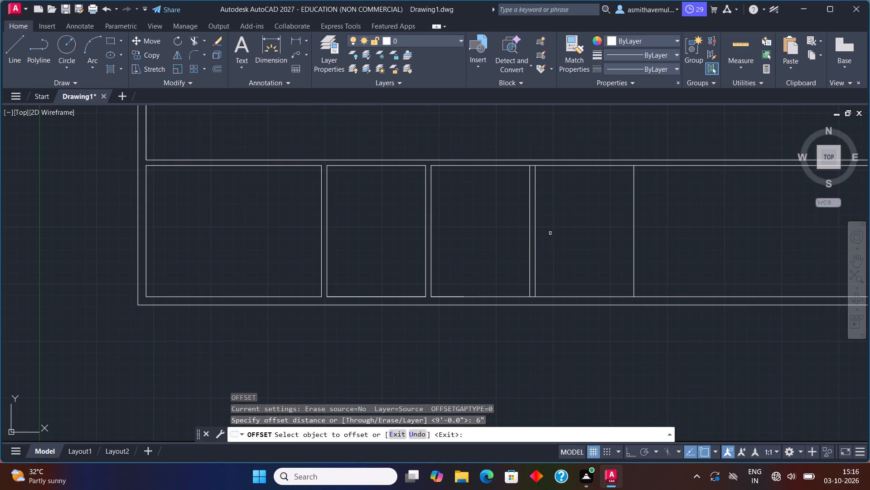
pyautogui.click(633, 243)
pyautogui.click(645, 226)
pyautogui.press('Escape')
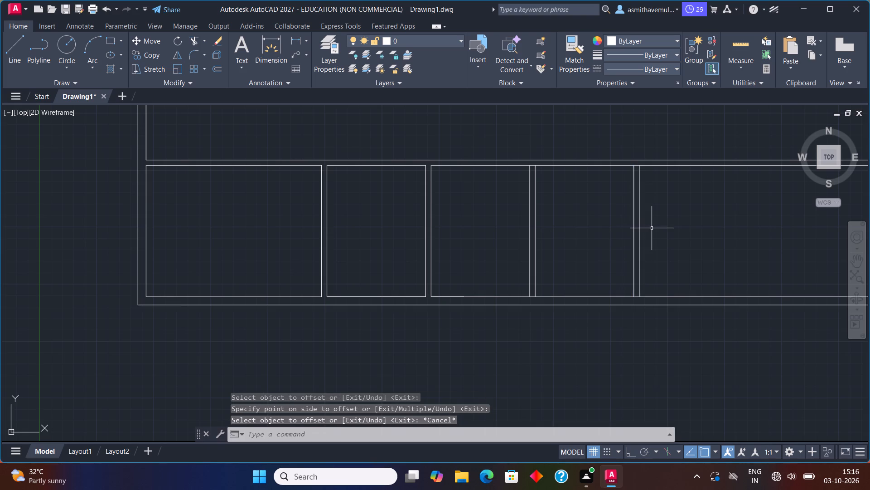
# Trim the south wall's inner line between the two faces of the fourth partition and of the third partition.
pyautogui.press('t')
pyautogui.press('r')
pyautogui.press('i')
pyautogui.press('m')
pyautogui.press('Return')
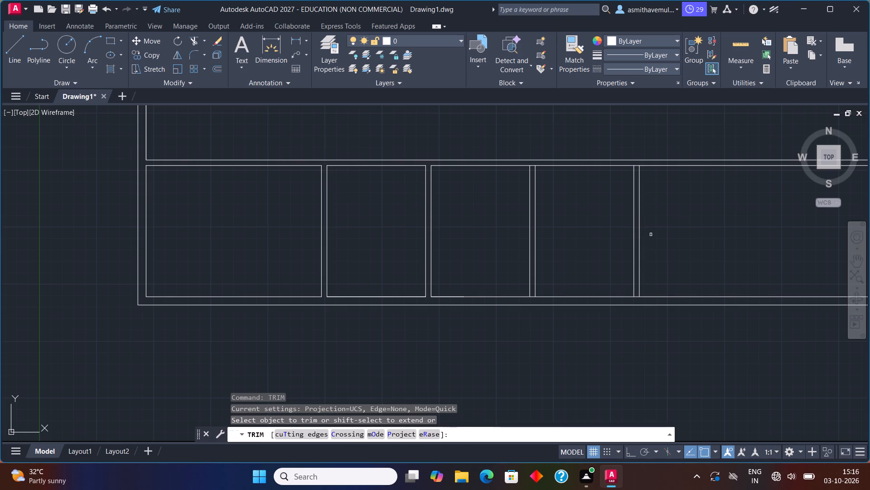
pyautogui.scroll(1, 644, 285)
pyautogui.click(631, 304)
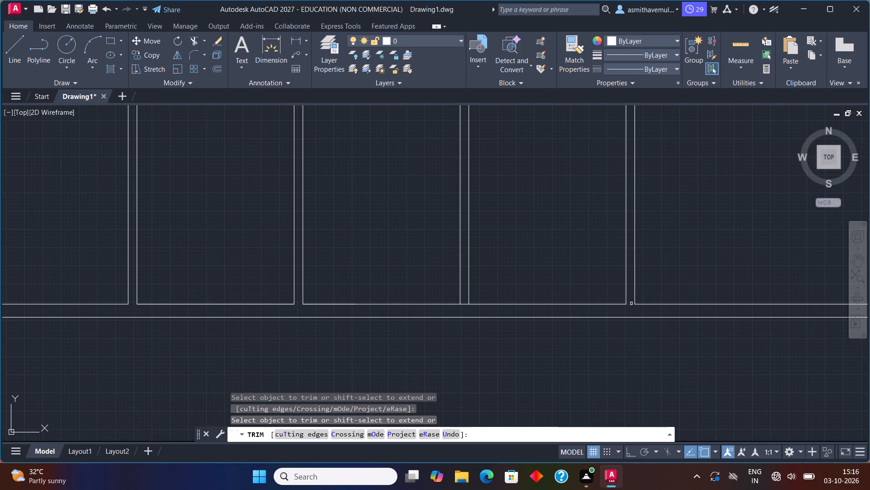
pyautogui.scroll(2, 514, 302)
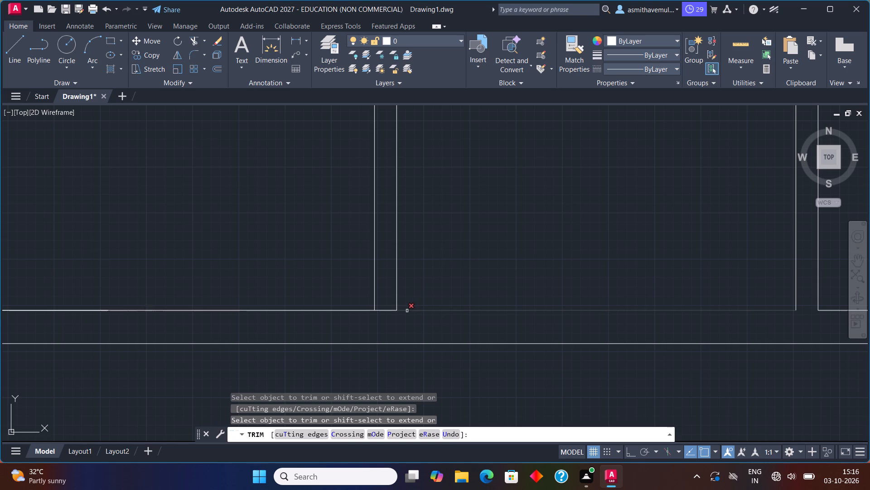
pyautogui.moveTo(381, 318); pyautogui.dragTo(388, 304)
pyautogui.scroll(-2, 381, 299)
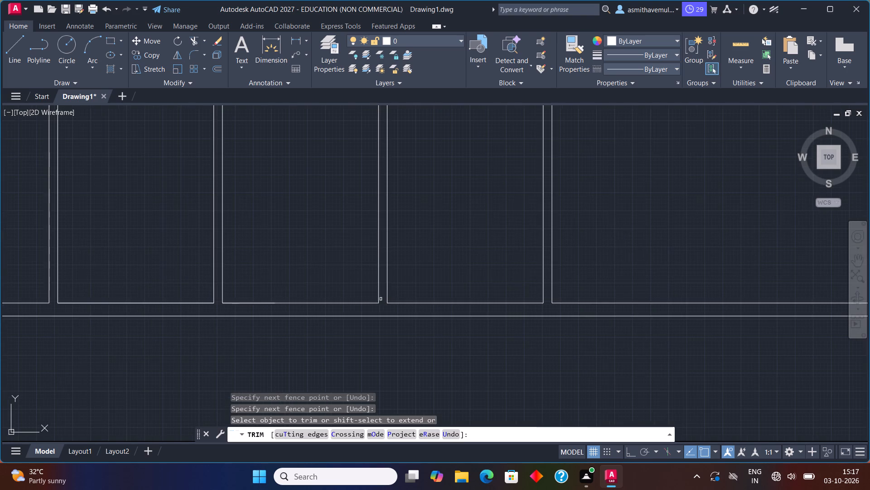
# Trim the east-west partition's south line between the two faces of the third partition and of the fourth partition.
pyautogui.moveTo(456, 255); pyautogui.dragTo(470, 387, button='middle')
pyautogui.scroll(1, 395, 225)
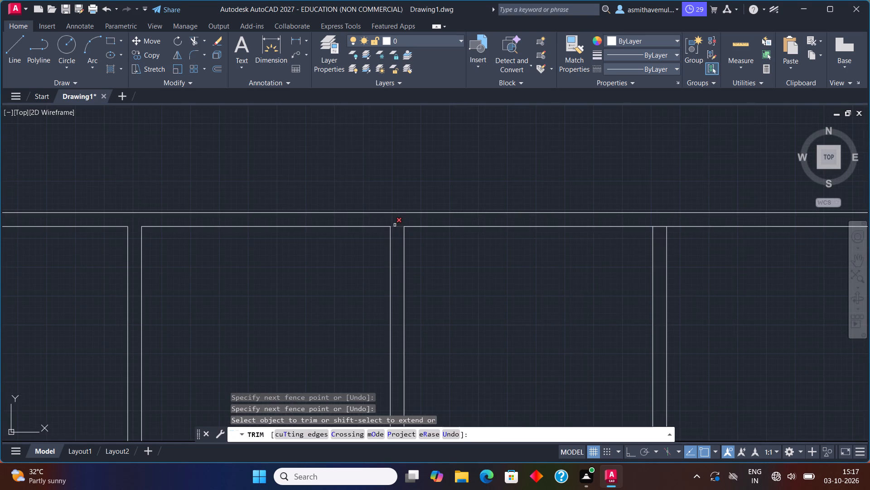
pyautogui.moveTo(397, 220); pyautogui.dragTo(399, 240)
pyautogui.scroll(1, 639, 236)
pyautogui.moveTo(669, 216); pyautogui.dragTo(671, 237)
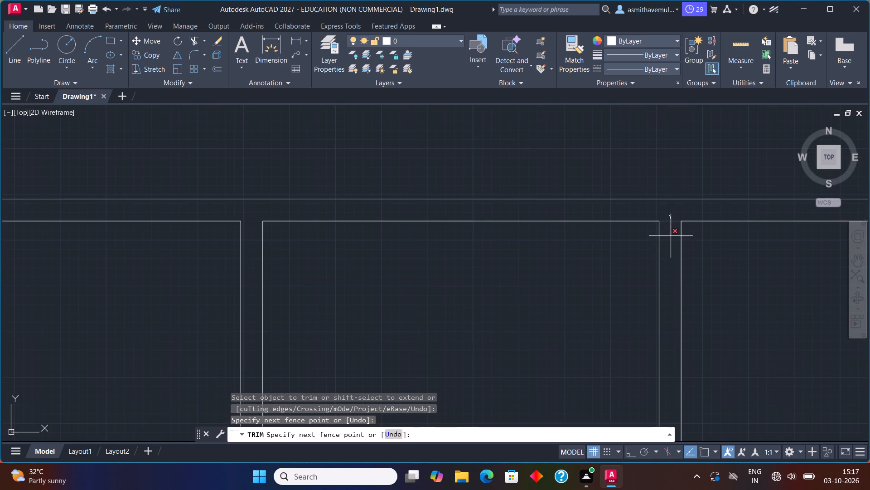
pyautogui.moveTo(671, 237); pyautogui.dragTo(671, 238)
pyautogui.scroll(-4, 671, 238)
pyautogui.moveTo(668, 280); pyautogui.dragTo(595, 278, button='middle')
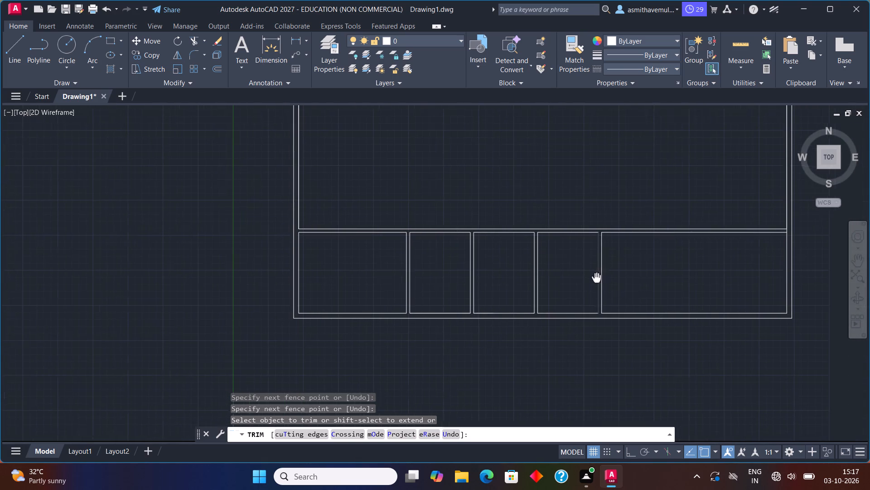
pyautogui.moveTo(595, 278); pyautogui.dragTo(594, 278, button='middle')
pyautogui.scroll(1, 565, 267)
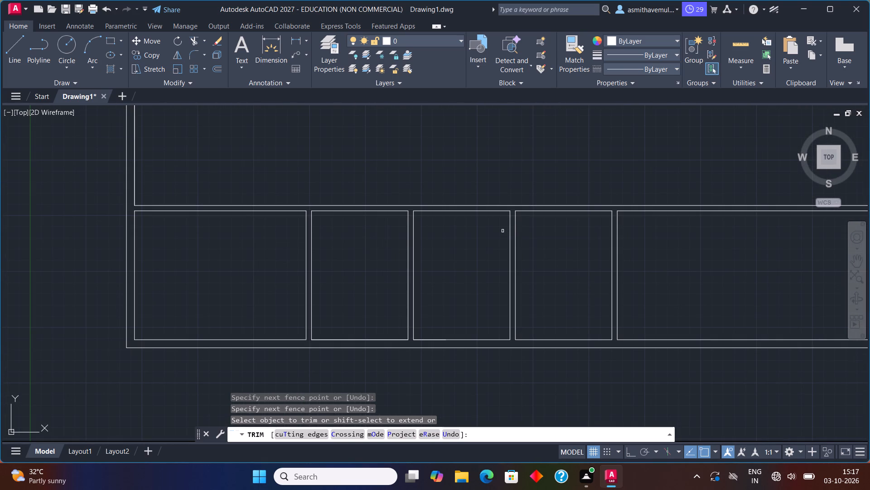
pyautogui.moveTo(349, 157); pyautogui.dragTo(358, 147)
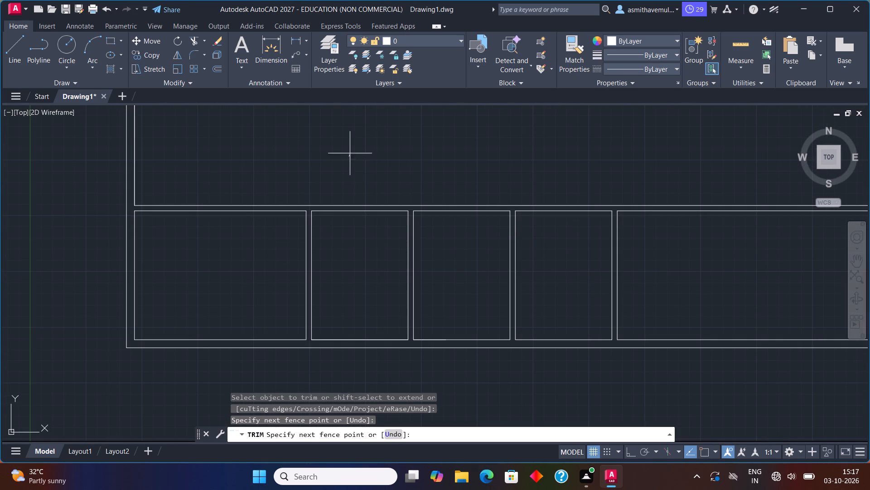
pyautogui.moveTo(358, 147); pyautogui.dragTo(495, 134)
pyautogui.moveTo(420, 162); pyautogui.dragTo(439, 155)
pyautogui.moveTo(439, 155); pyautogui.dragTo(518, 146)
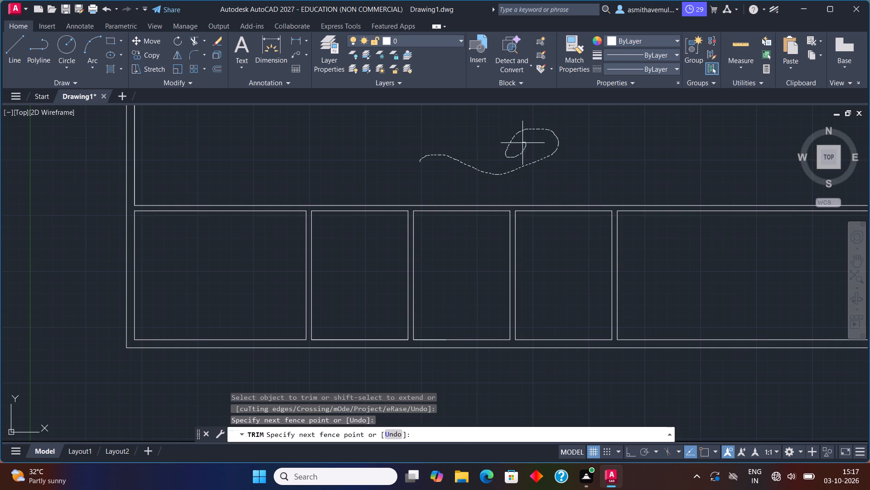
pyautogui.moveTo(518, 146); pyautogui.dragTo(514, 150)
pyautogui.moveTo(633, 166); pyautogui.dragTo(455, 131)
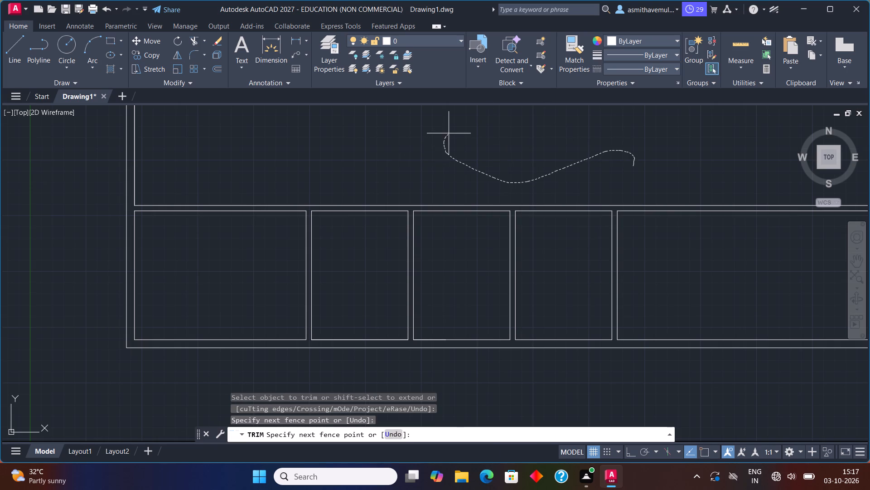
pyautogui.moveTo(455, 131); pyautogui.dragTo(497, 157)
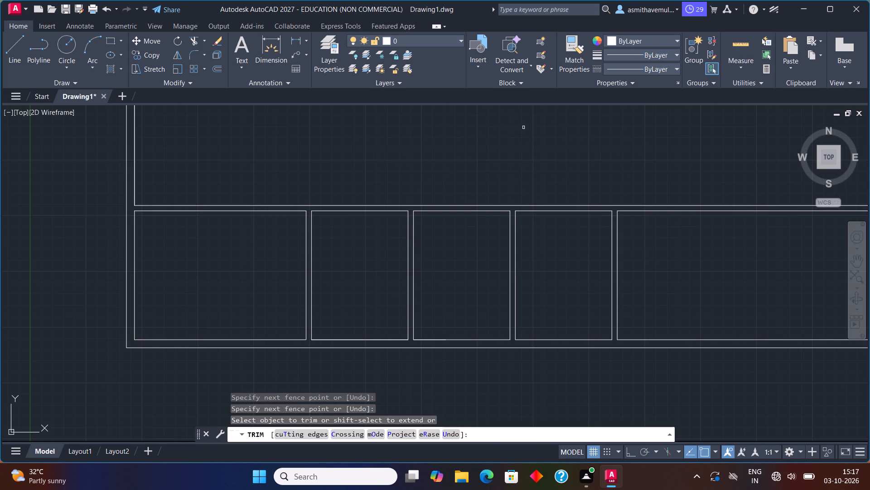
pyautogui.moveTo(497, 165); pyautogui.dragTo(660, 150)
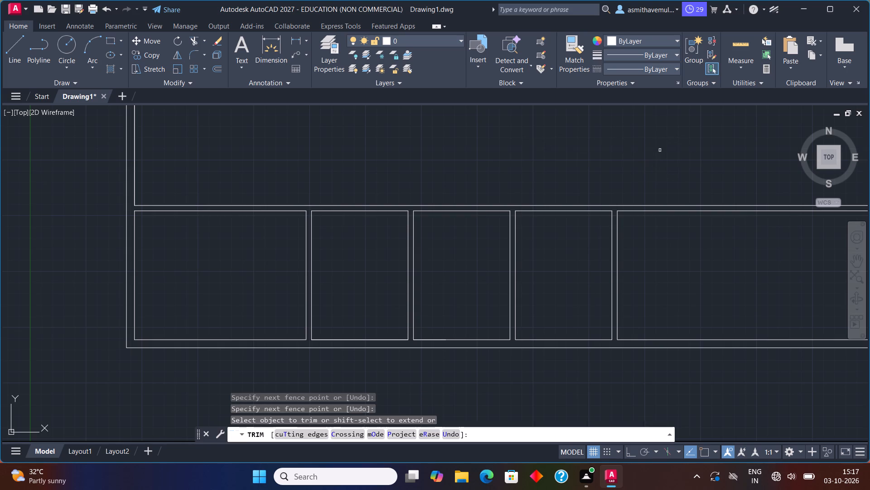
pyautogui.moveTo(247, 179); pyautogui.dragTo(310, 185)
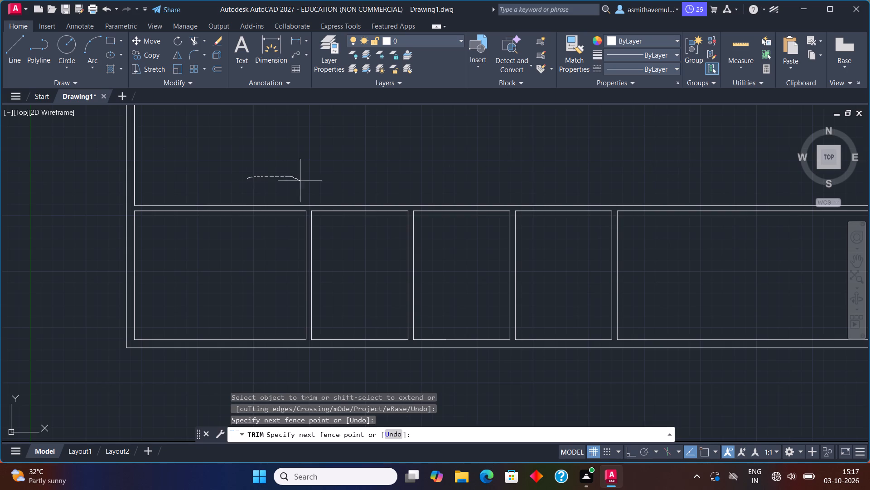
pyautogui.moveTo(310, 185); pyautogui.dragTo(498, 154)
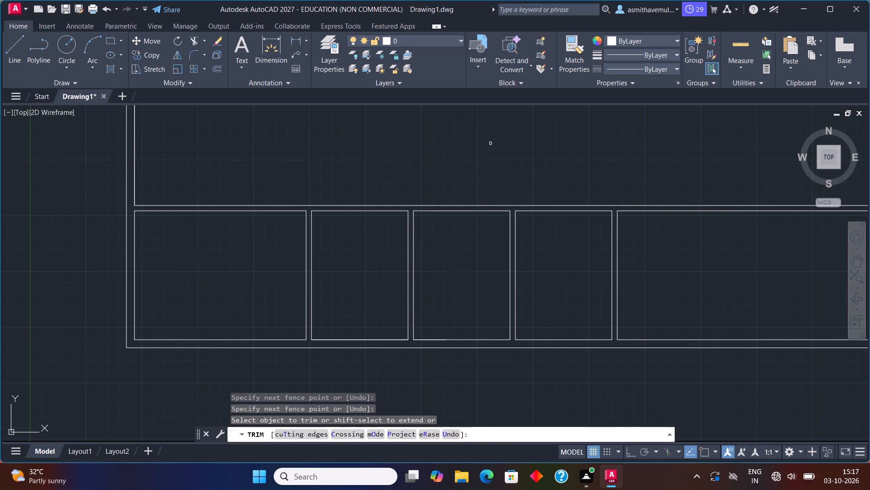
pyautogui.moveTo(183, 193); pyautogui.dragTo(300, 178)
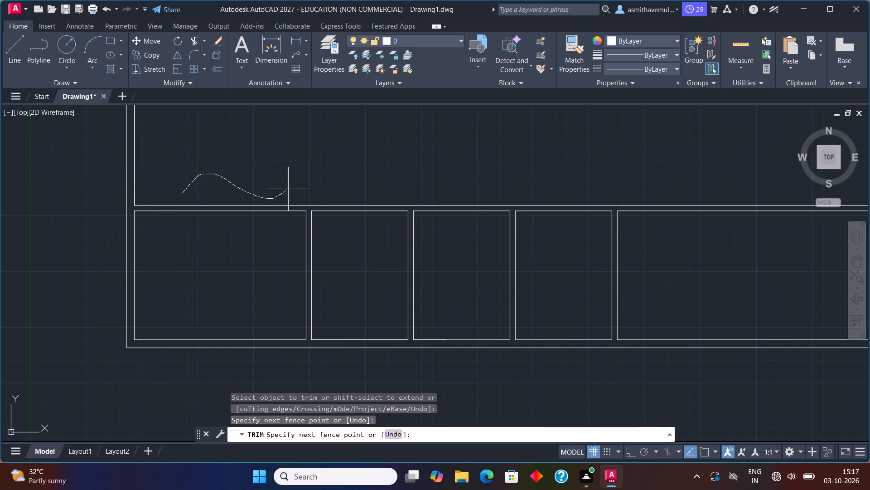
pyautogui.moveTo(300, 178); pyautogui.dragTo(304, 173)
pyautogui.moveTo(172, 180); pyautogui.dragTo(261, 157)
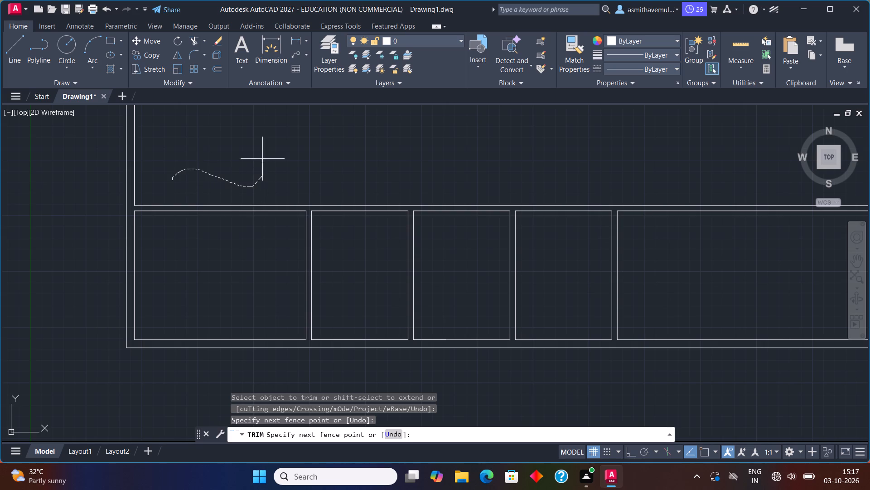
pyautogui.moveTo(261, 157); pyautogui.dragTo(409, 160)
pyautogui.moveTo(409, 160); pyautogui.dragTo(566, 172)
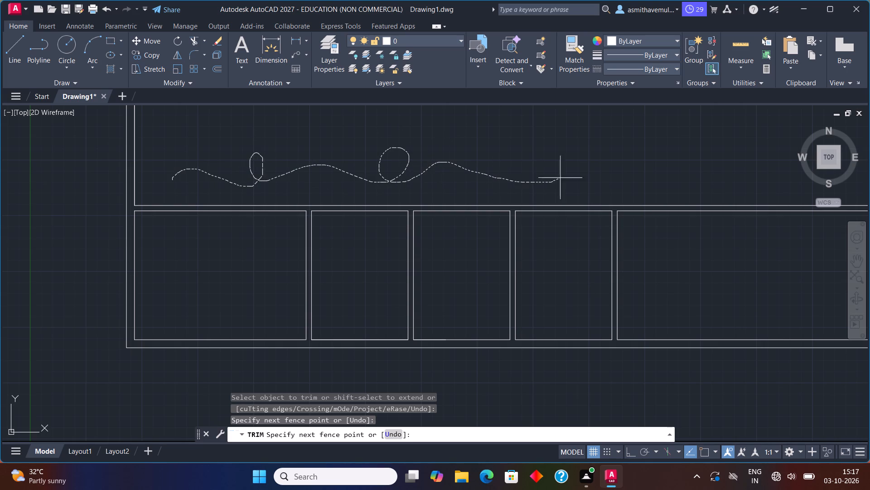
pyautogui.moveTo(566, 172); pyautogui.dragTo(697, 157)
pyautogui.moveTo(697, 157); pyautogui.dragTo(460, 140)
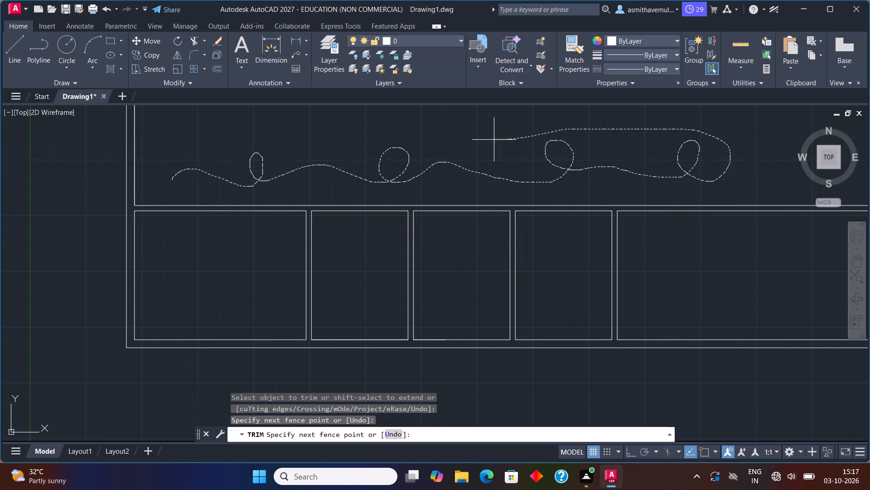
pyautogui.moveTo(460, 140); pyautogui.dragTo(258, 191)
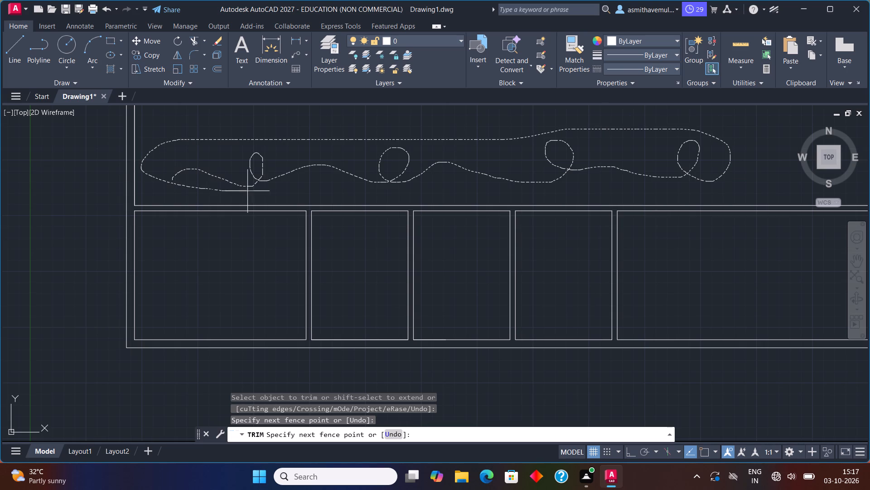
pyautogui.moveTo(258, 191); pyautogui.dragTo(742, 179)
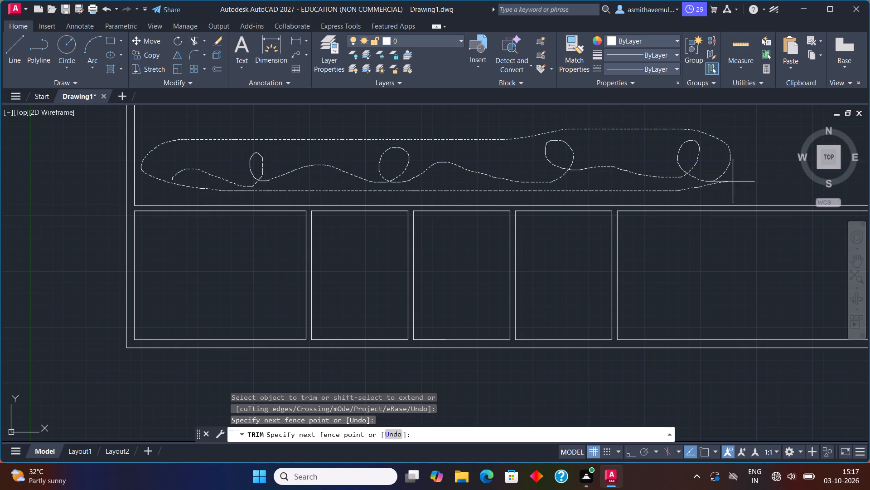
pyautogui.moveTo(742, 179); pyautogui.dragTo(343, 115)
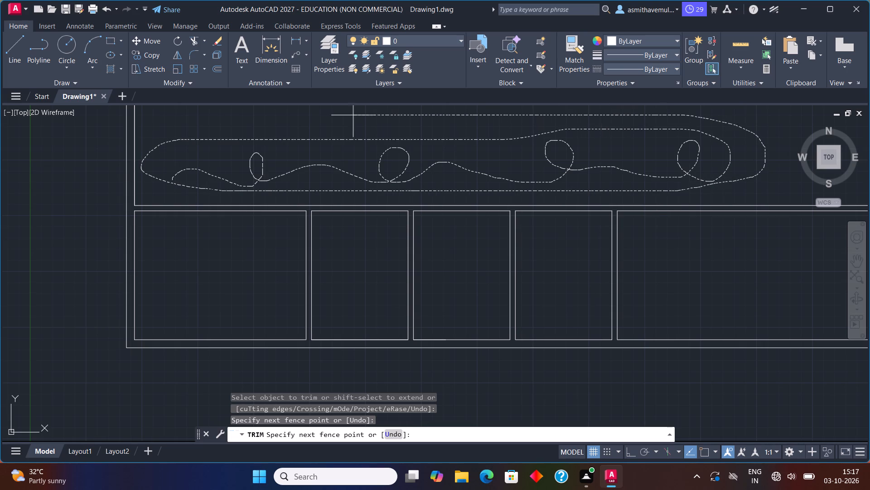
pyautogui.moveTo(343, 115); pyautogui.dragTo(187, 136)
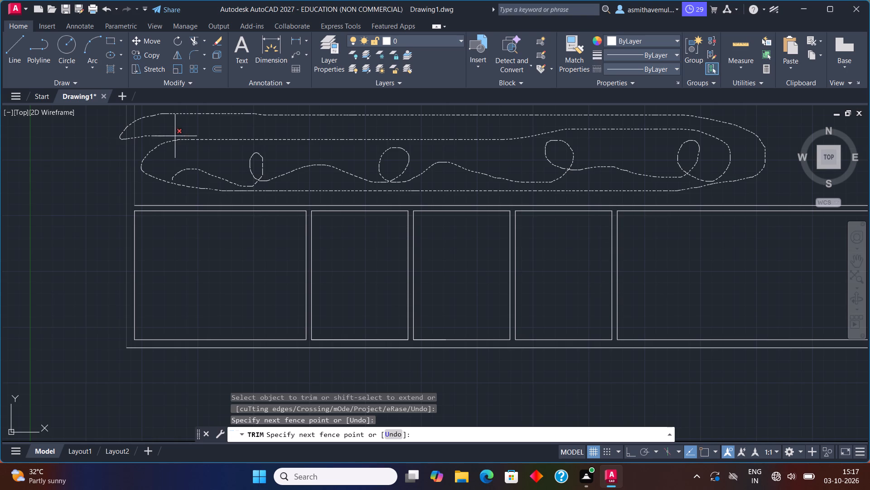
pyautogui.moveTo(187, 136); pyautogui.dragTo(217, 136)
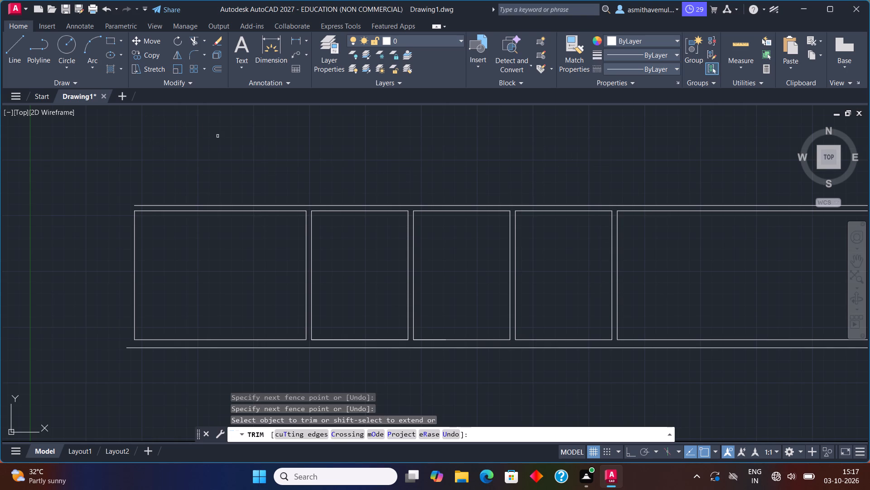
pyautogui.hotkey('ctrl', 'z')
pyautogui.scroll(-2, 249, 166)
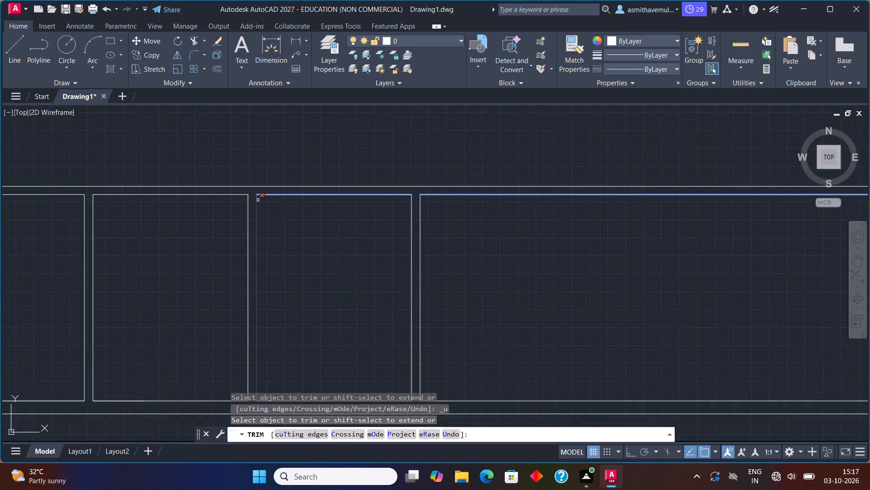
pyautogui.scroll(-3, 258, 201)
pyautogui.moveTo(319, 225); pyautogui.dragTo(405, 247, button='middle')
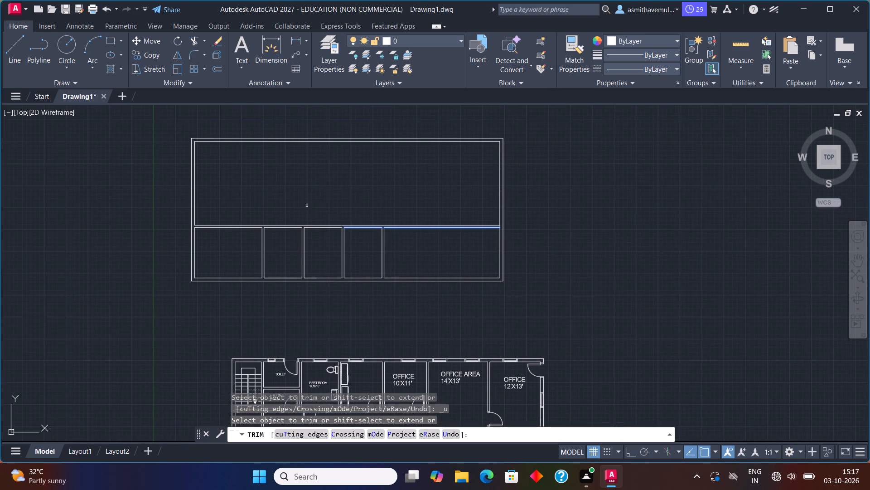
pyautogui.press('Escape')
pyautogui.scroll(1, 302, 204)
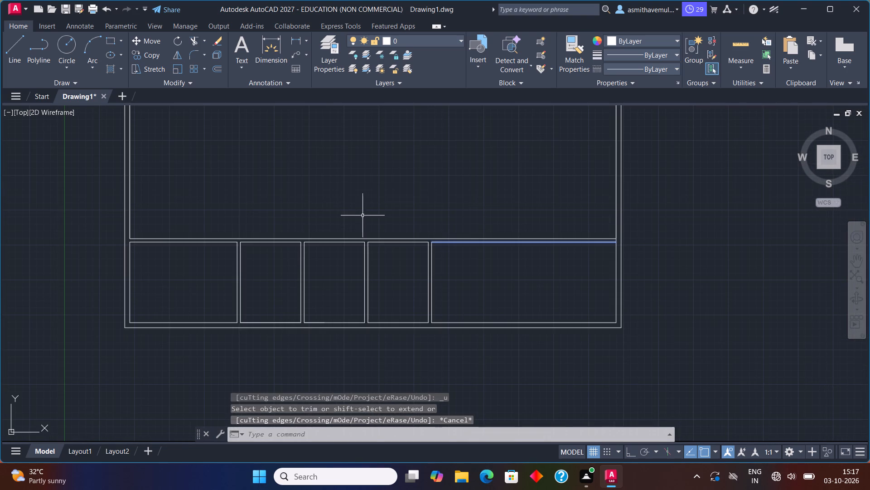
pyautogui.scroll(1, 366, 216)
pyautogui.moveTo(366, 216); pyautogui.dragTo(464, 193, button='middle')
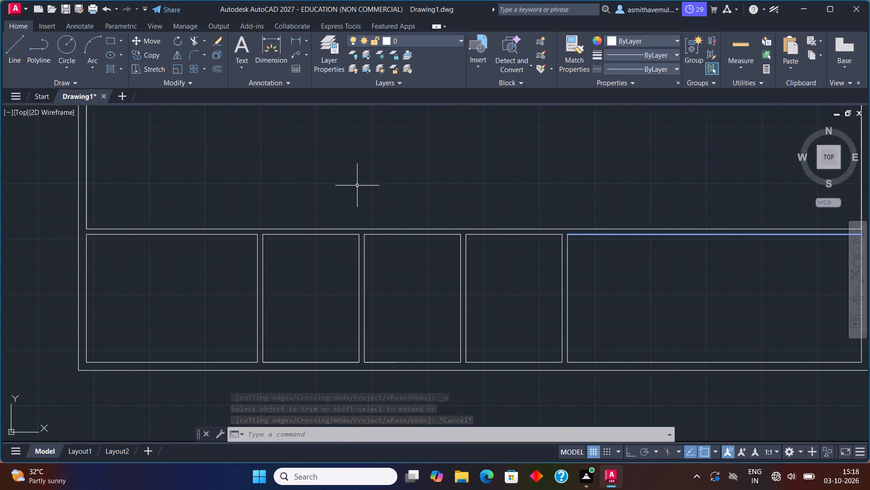
# Draw a line across the east-west partition's thickness, starting 3" east of the first room's northwest corner.
pyautogui.moveTo(357, 186); pyautogui.dragTo(418, 153, button='middle')
pyautogui.scroll(1, 237, 174)
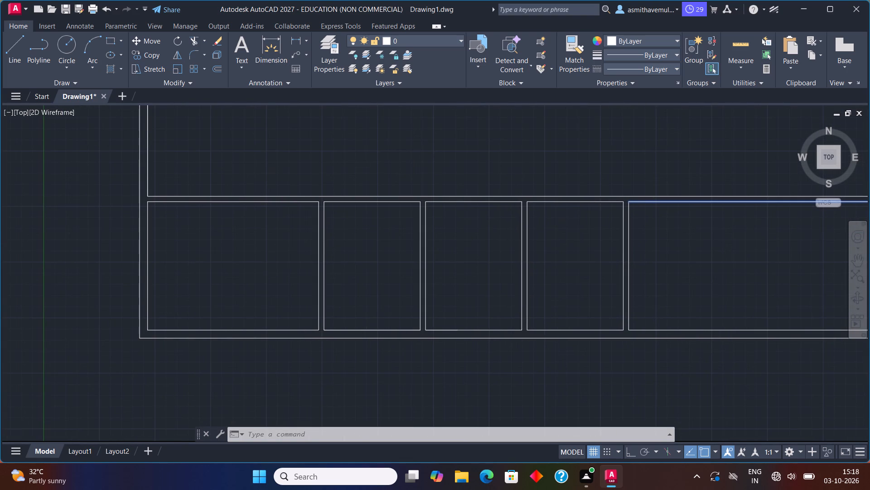
pyautogui.moveTo(237, 174); pyautogui.dragTo(267, 174, button='middle')
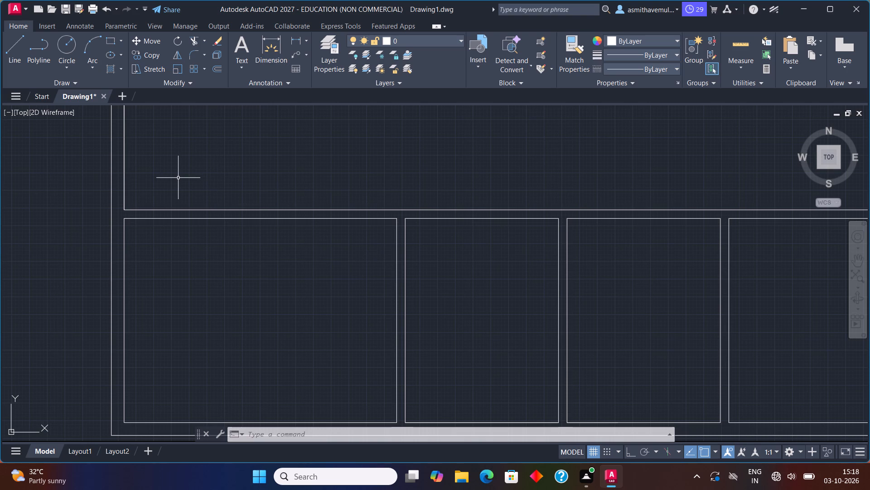
pyautogui.moveTo(179, 178); pyautogui.dragTo(228, 188, button='middle')
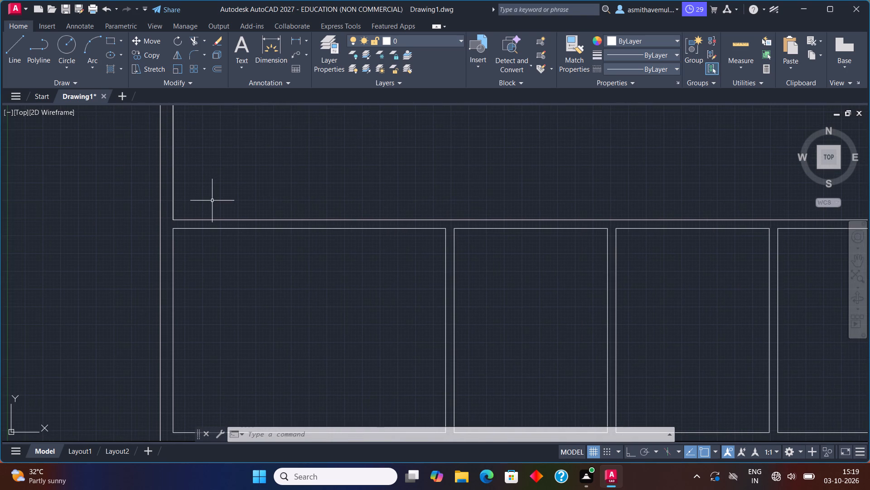
pyautogui.moveTo(203, 206); pyautogui.dragTo(196, 262, button='middle')
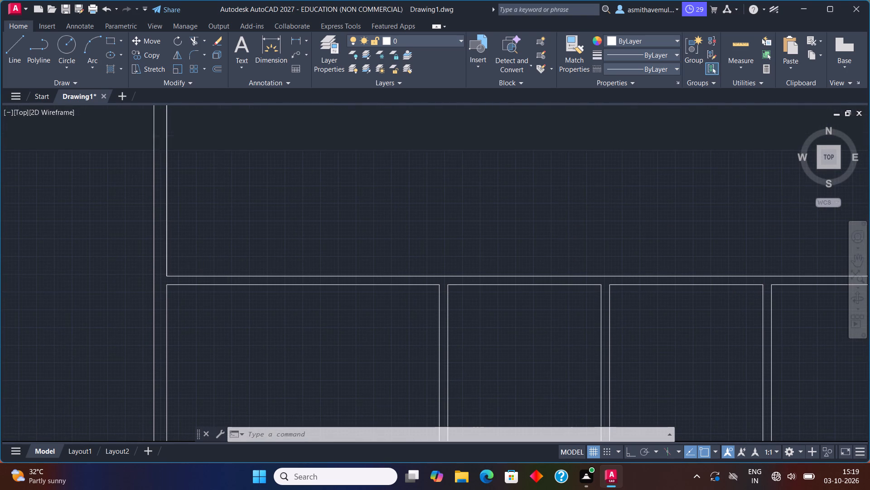
pyautogui.press('l')
pyautogui.press('Return')
pyautogui.write('FROM')
pyautogui.press('Return')
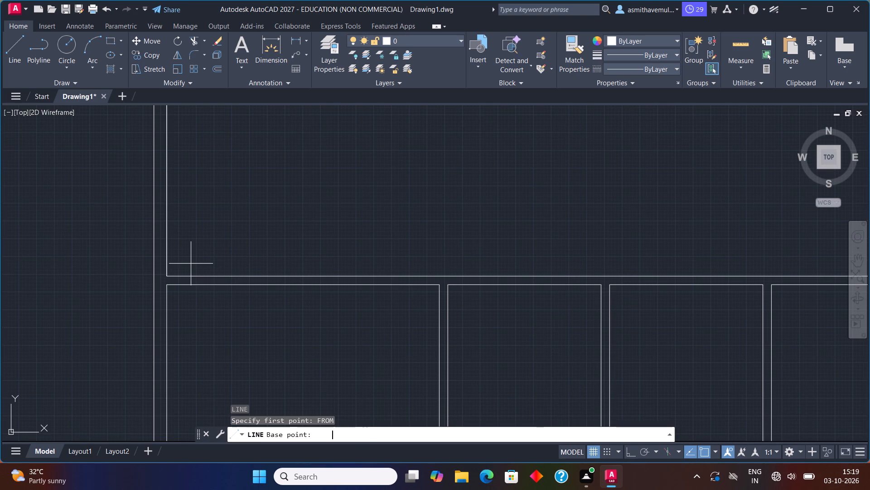
pyautogui.moveTo(165, 286); pyautogui.dragTo(166, 286)
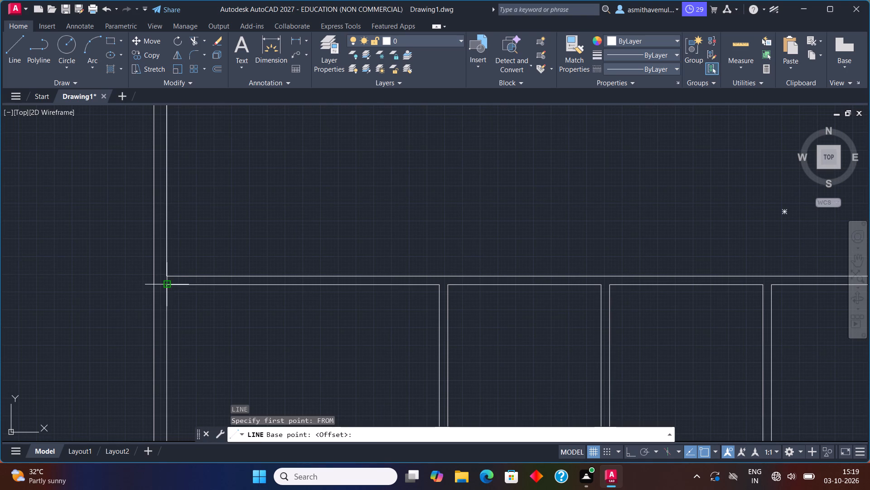
pyautogui.moveTo(166, 286); pyautogui.dragTo(173, 287)
pyautogui.hotkey('shift', '@')
pyautogui.press('3')
pyautogui.write('",0')
pyautogui.press('Return')
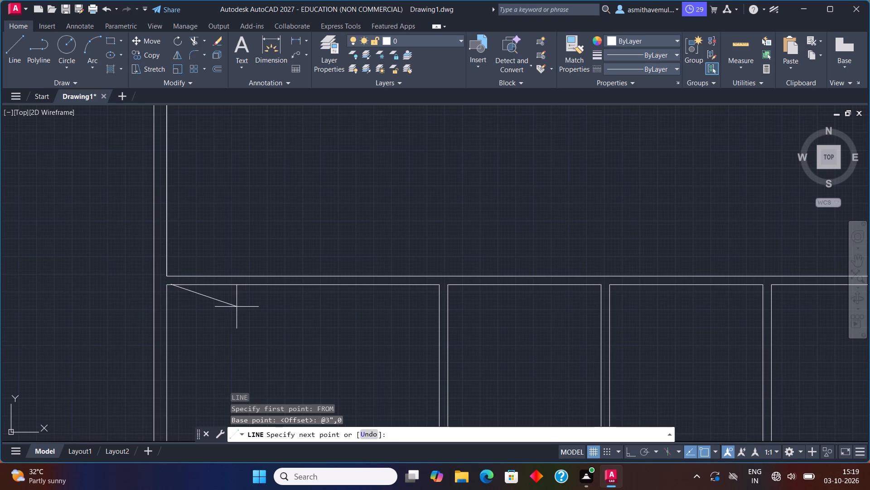
pyautogui.press('F8')
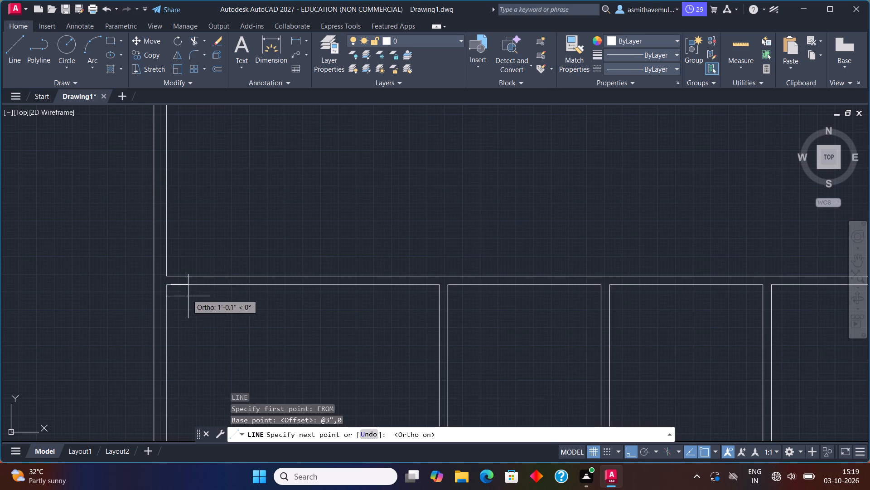
pyautogui.scroll(2, 183, 284)
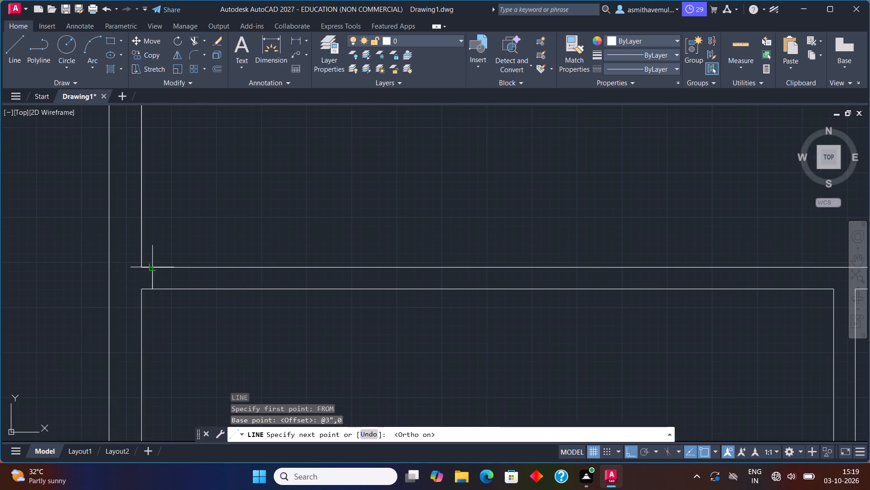
pyautogui.click(155, 266)
pyautogui.press('Escape')
# Offset the short line across the partition 3" east to form the first door jamb.
pyautogui.press('o')
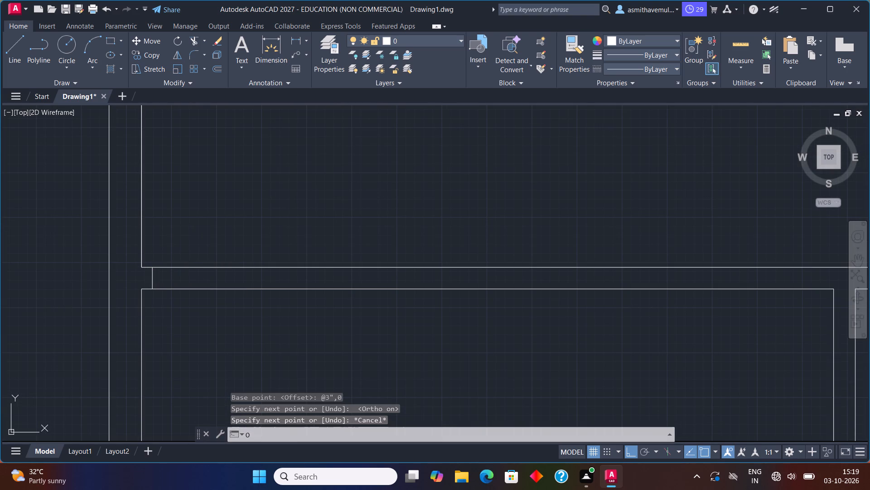
pyautogui.press('Return')
pyautogui.press('3')
pyautogui.hotkey('shift', '"')
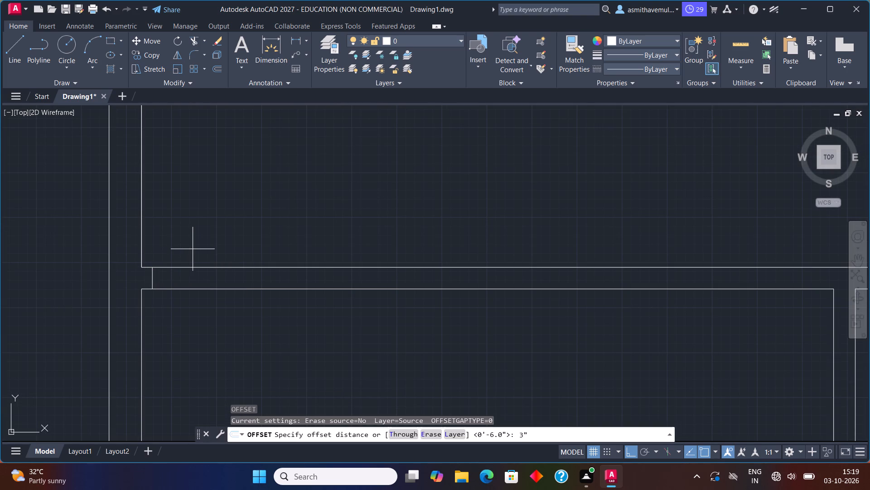
pyautogui.press('Return')
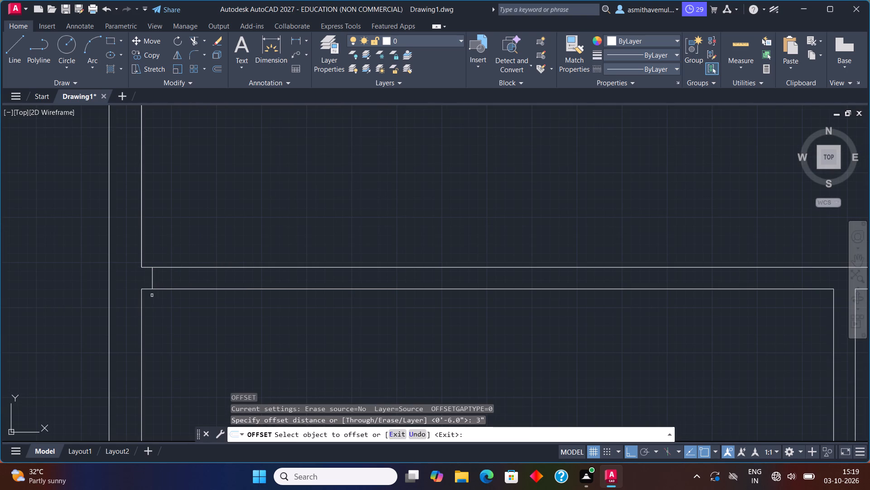
pyautogui.click(152, 282)
pyautogui.click(175, 276)
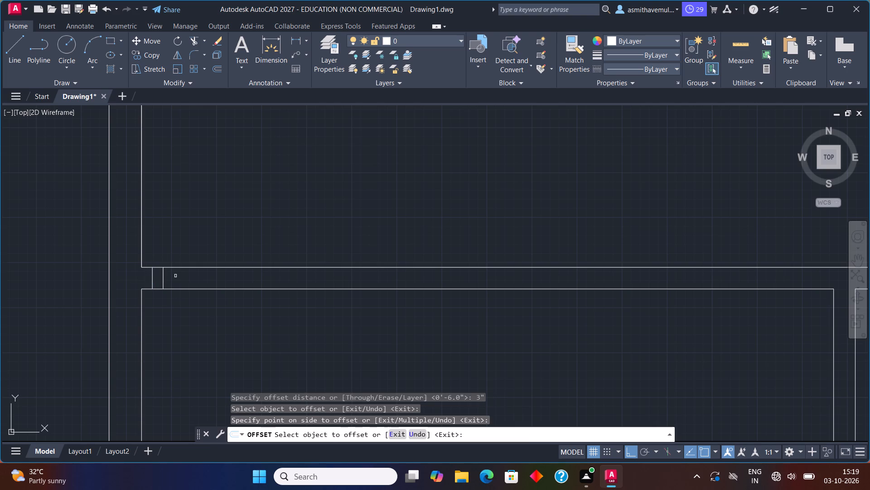
pyautogui.press('Escape')
# Offset the first jamb's east line 3' east to set the first room's door opening width.
pyautogui.press('o')
pyautogui.press('Return')
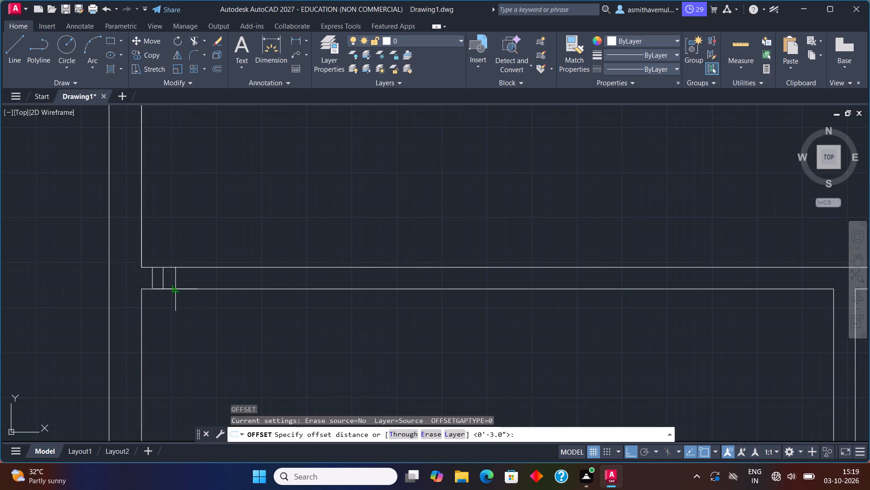
pyautogui.write("3'")
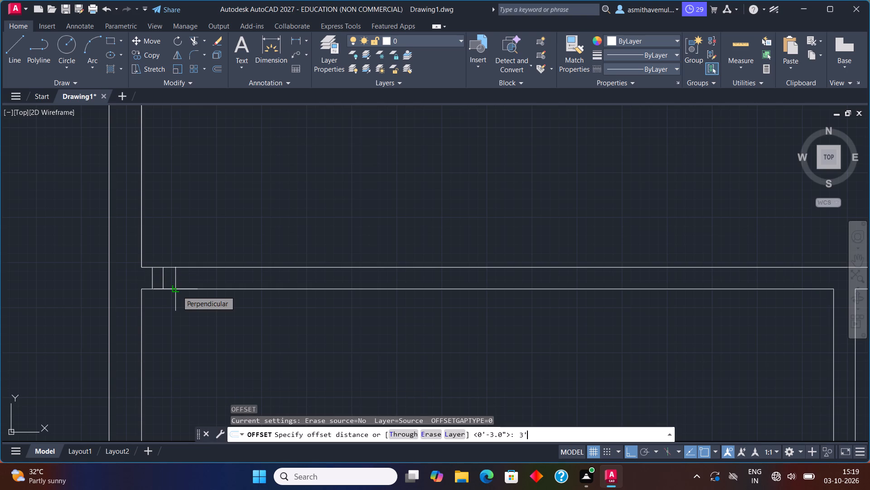
pyautogui.press('Return')
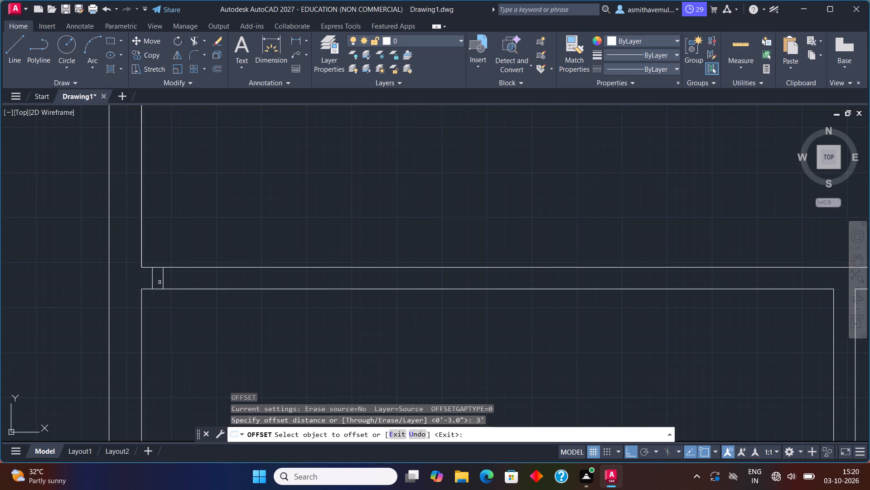
pyautogui.click(162, 281)
pyautogui.click(191, 274)
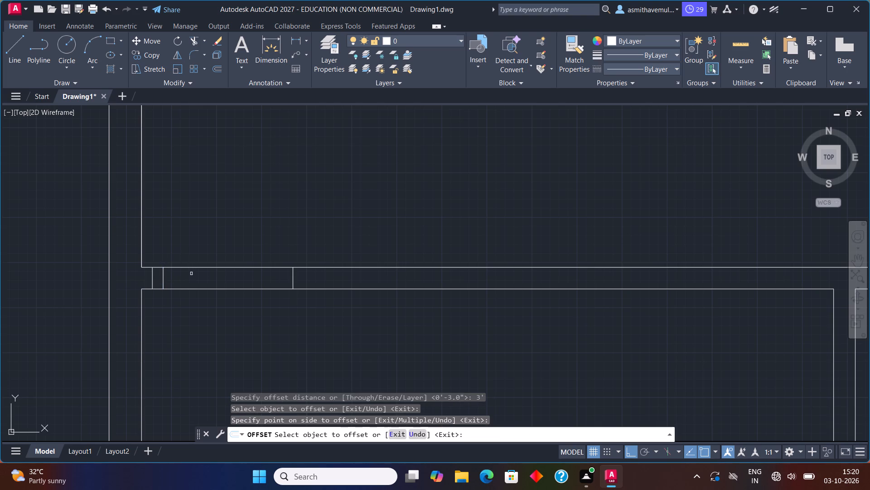
pyautogui.press('Escape')
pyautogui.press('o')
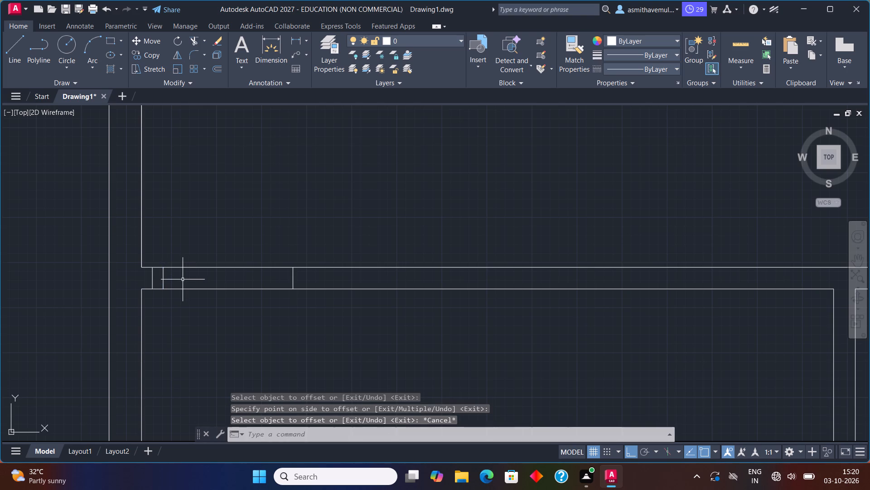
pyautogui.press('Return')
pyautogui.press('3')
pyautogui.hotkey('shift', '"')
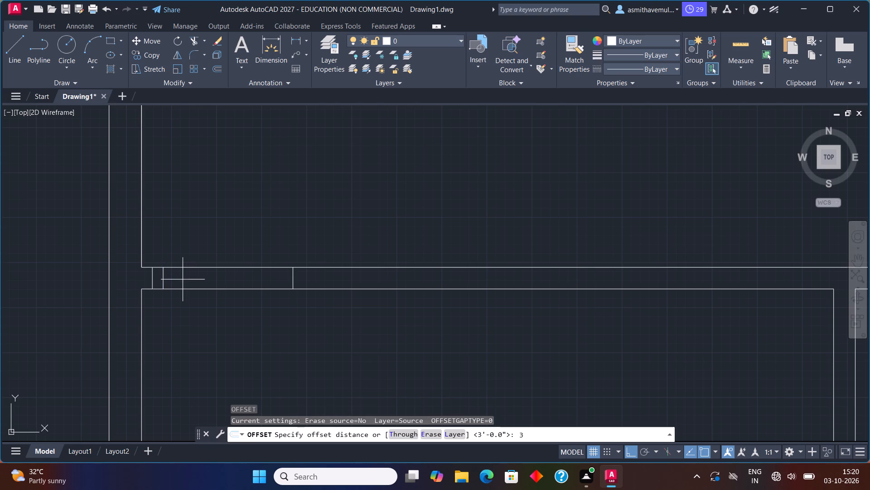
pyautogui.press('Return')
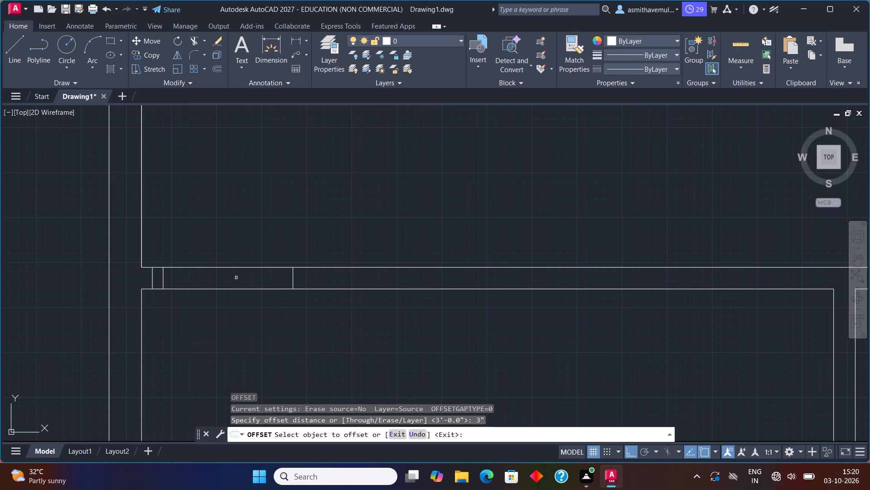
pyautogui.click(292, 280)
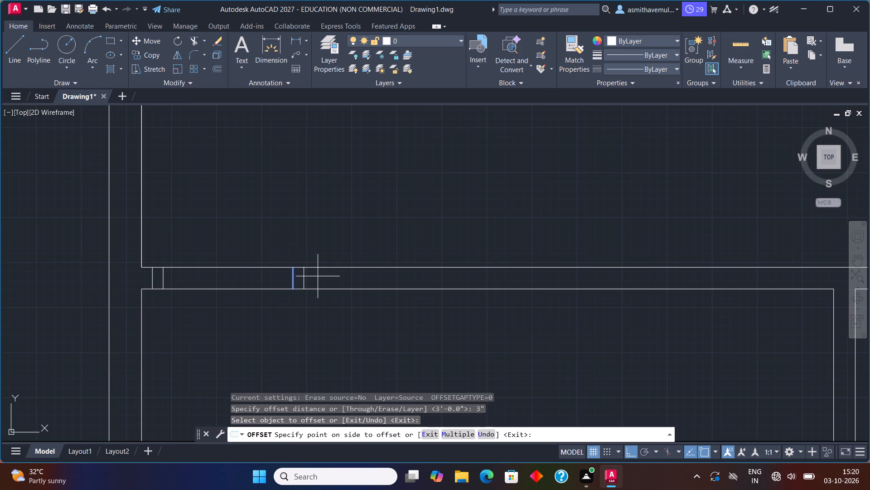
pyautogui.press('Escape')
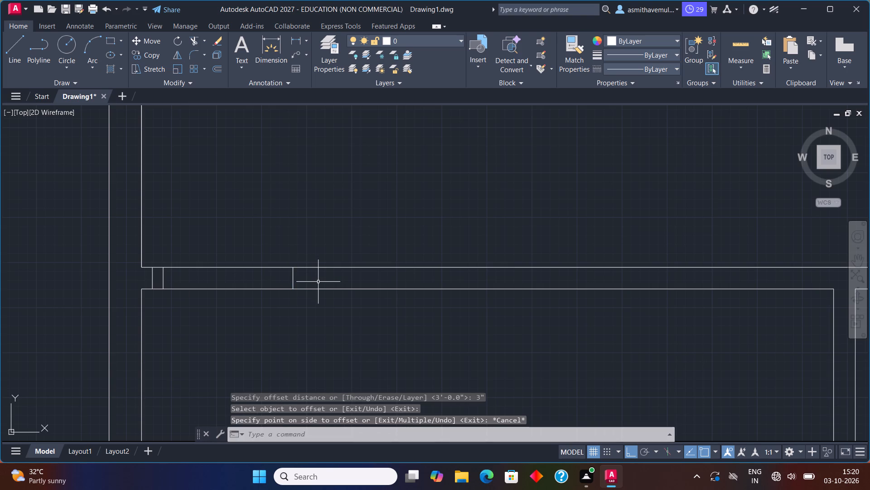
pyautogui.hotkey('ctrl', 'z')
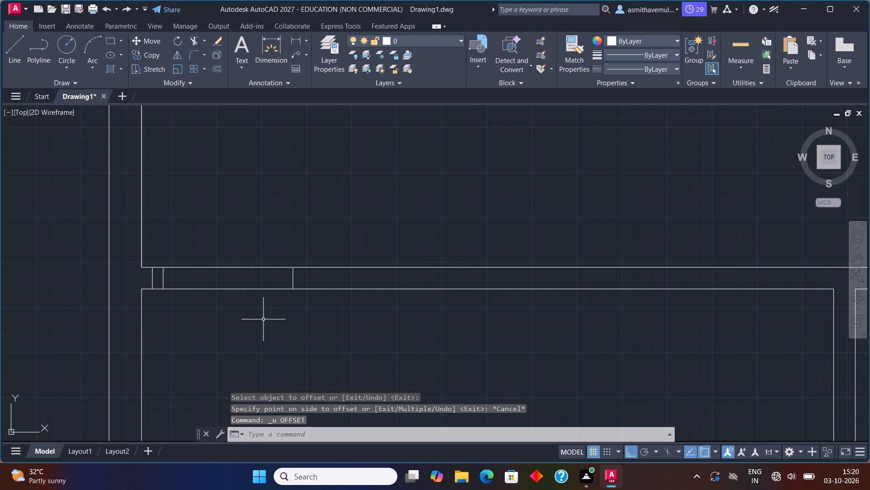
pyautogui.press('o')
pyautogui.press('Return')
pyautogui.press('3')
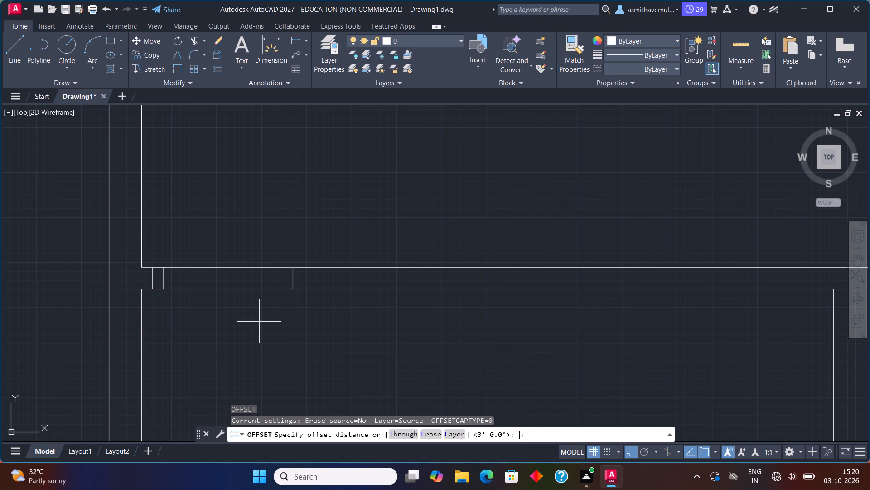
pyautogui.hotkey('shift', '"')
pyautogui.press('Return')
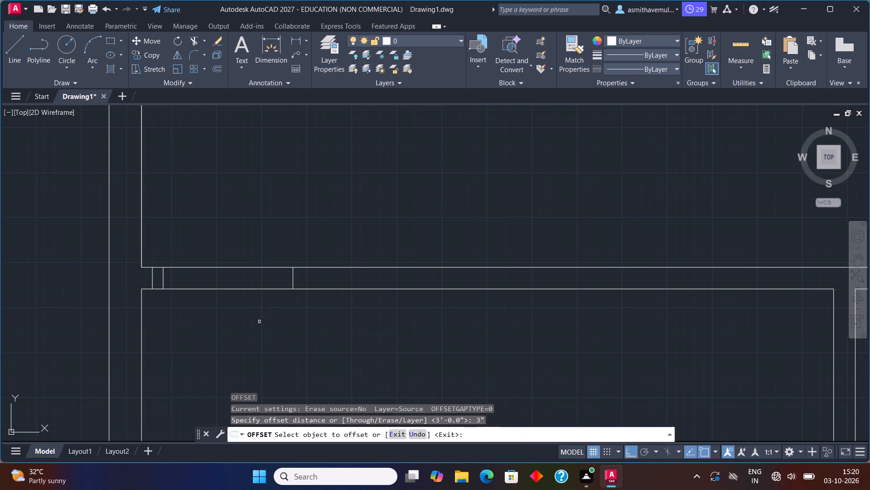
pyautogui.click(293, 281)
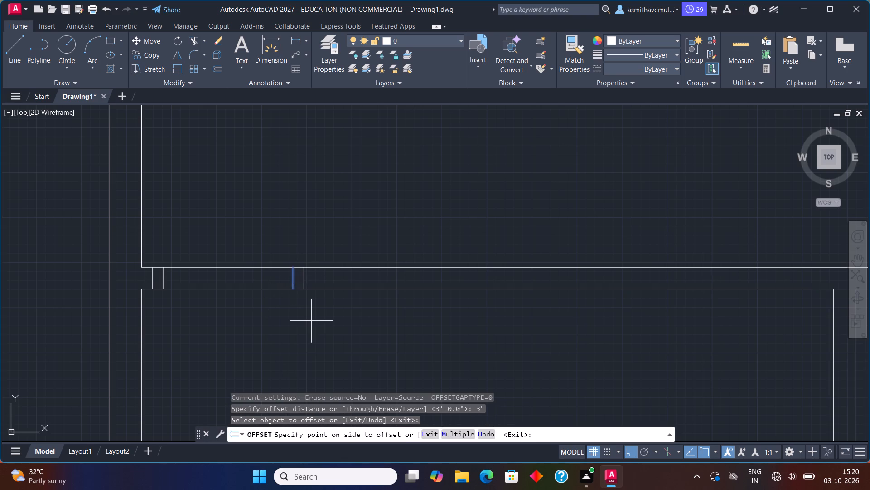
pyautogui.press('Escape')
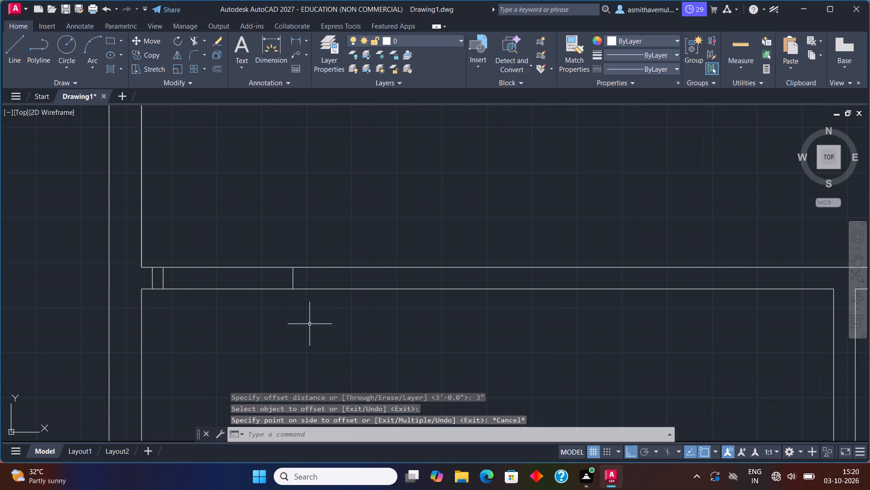
# Offset the line at the opening's east end 3" east to form the second door jamb.
pyautogui.press('o')
pyautogui.press('Return')
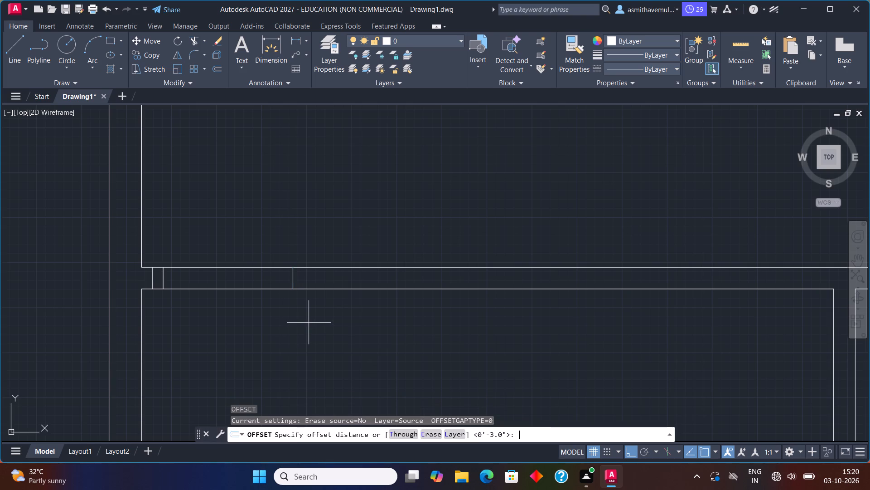
pyautogui.press('3')
pyautogui.hotkey('shift', '"')
pyautogui.press('Return')
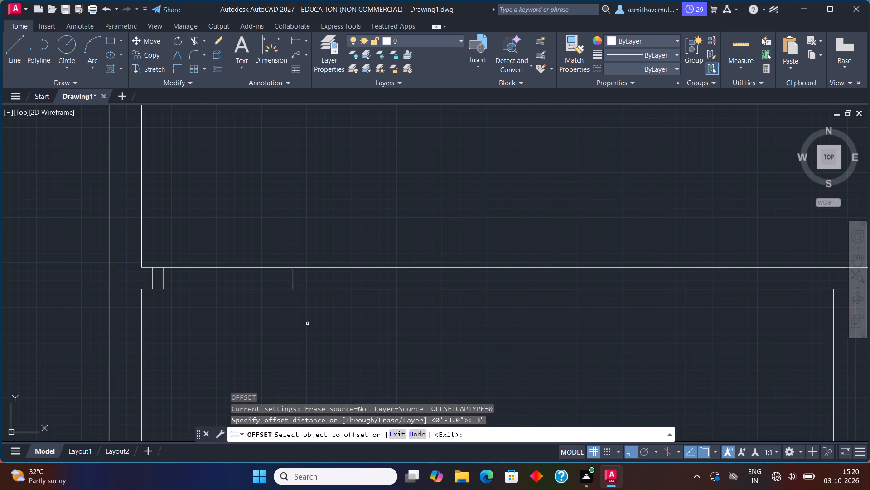
pyautogui.click(294, 283)
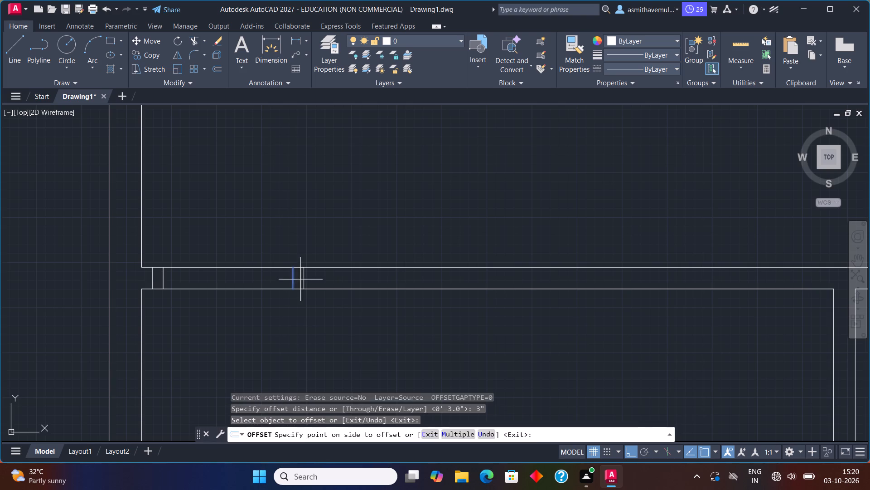
pyautogui.click(314, 277)
pyautogui.press('Escape')
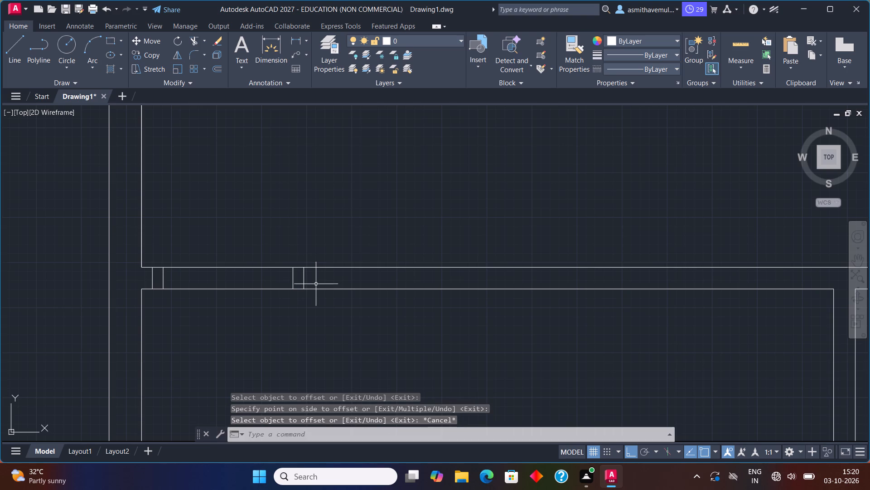
# Trim the east-west partition's south and north lines between the two jambs to open the first room's doorway.
pyautogui.write('TR')
pyautogui.press('i')
pyautogui.press('m')
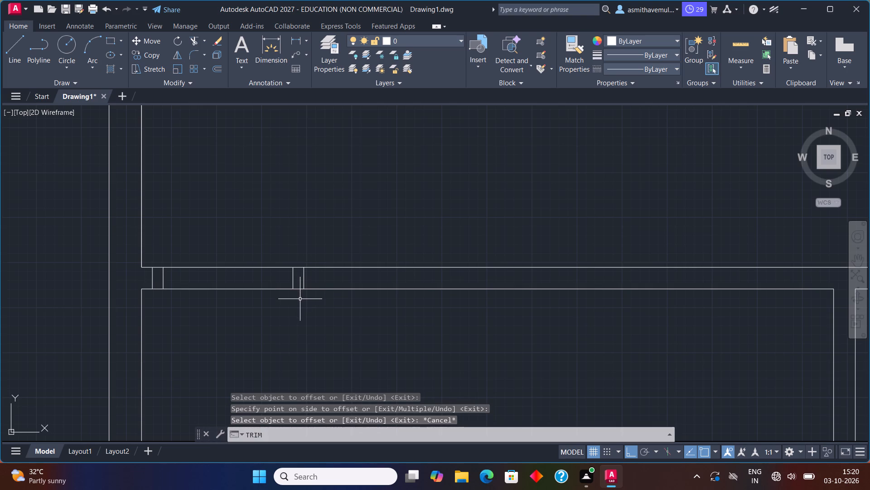
pyautogui.press('Return')
pyautogui.click(270, 290)
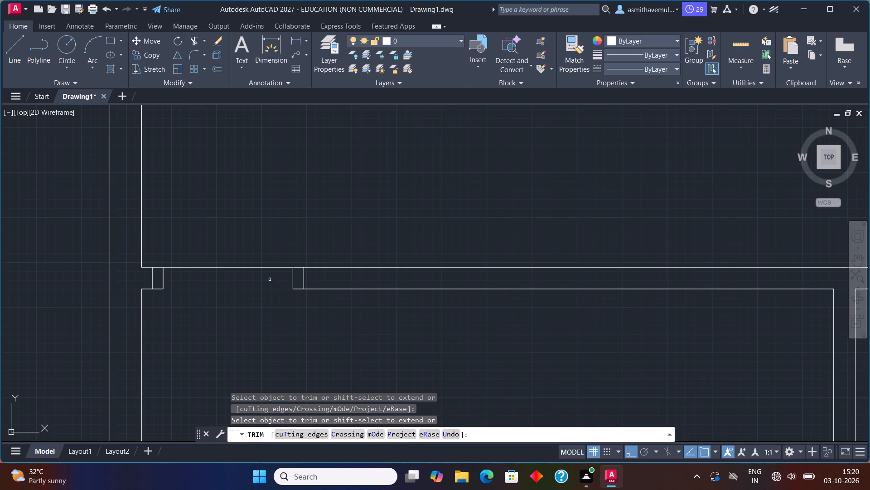
pyautogui.click(270, 268)
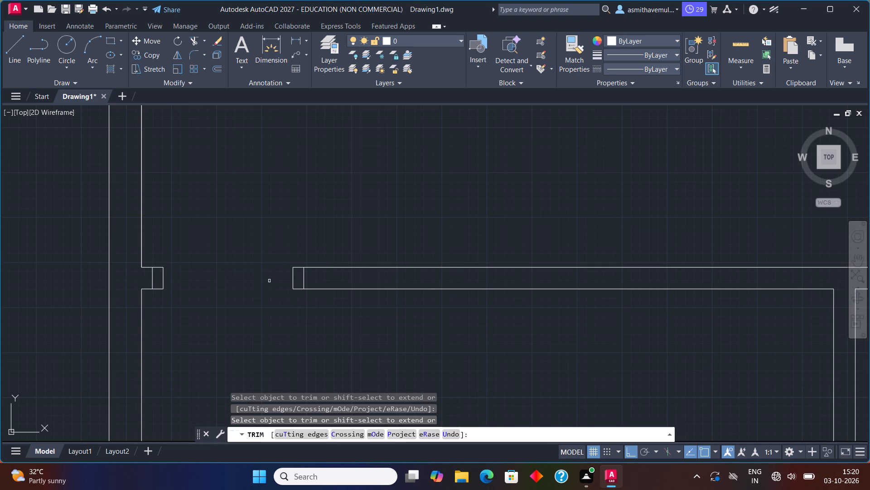
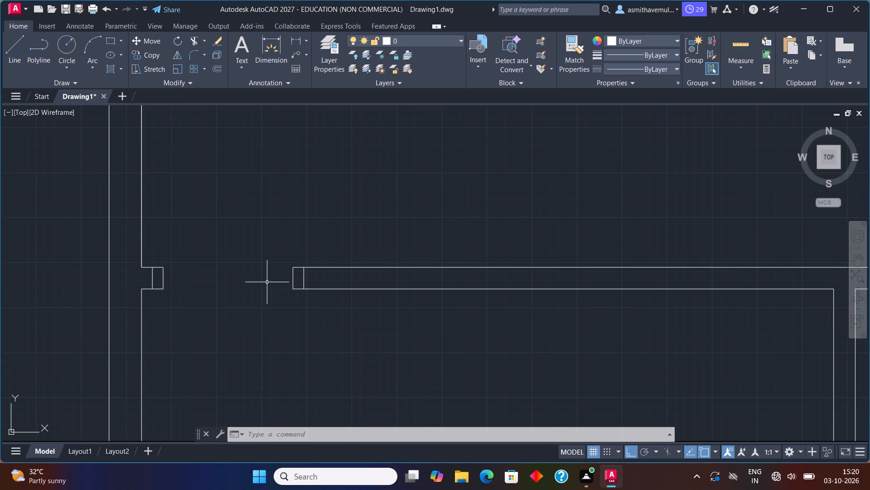
# Draw a 3" by 3' rectangular door leaf running south from the west jamb's southeast corner at the first doorway.
pyautogui.write('REC')
pyautogui.press('Return')
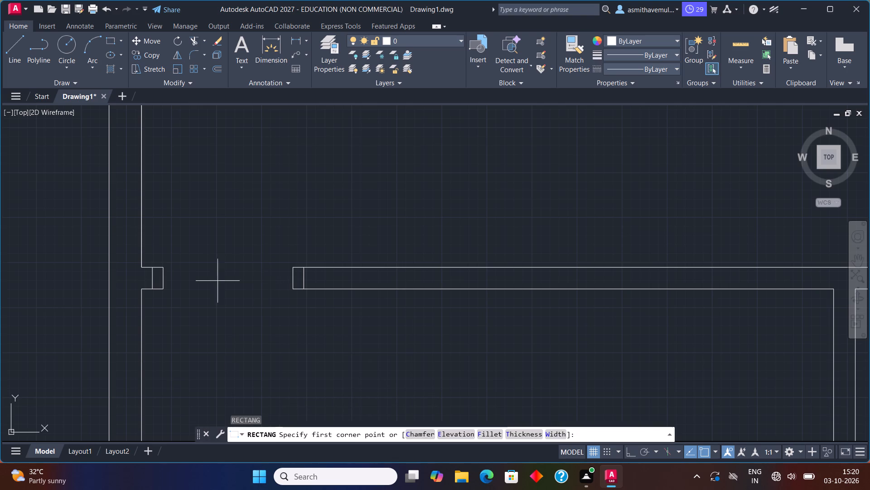
pyautogui.click(164, 292)
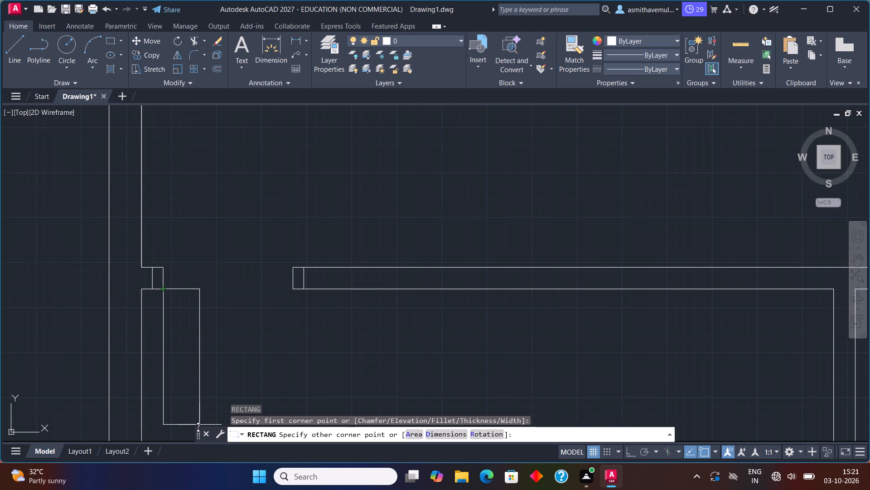
pyautogui.press('d')
pyautogui.press('Return')
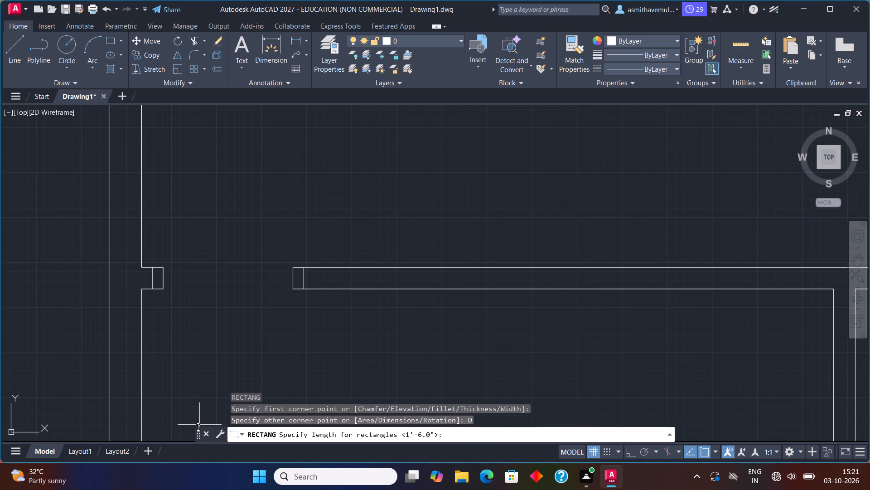
pyautogui.press('3')
pyautogui.hotkey('shift', '"')
pyautogui.press('Return')
pyautogui.write("3'")
pyautogui.press('Return')
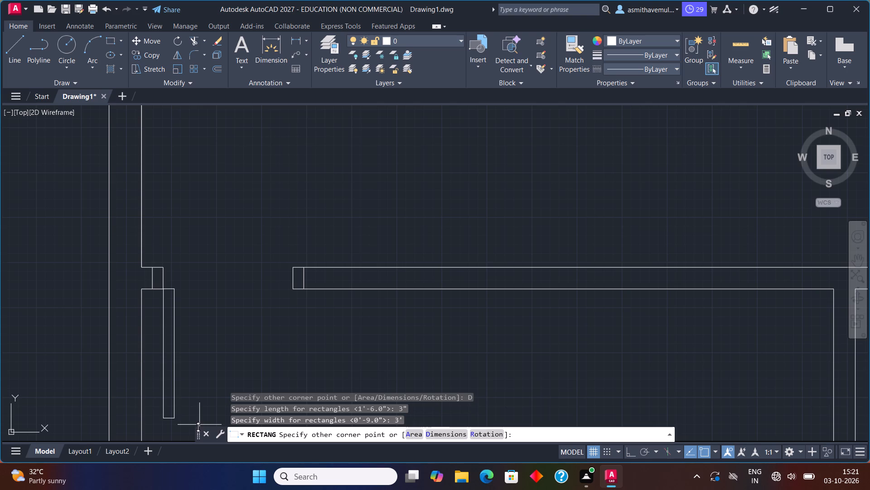
pyautogui.click(198, 427)
pyautogui.scroll(-1, 205, 387)
pyautogui.moveTo(205, 387); pyautogui.dragTo(247, 332, button='middle')
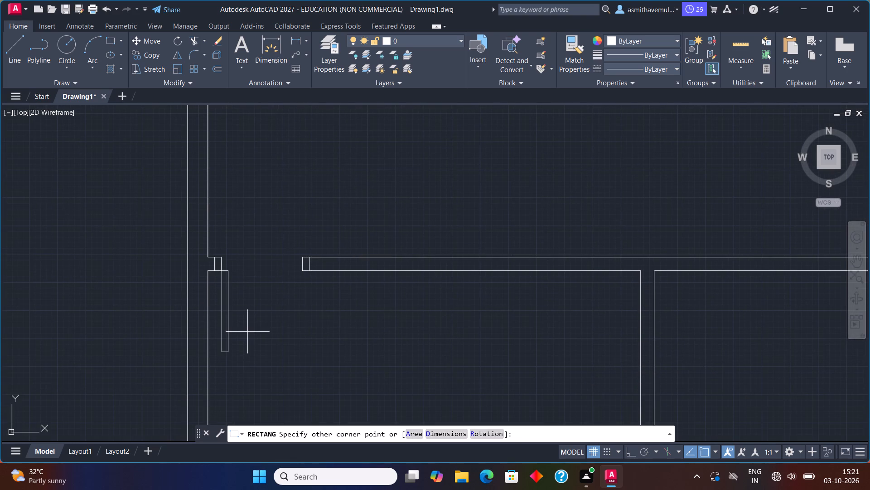
pyautogui.click(247, 333)
# Draw a three-point arc for the door swing through the leaf's two southern corners to the east jamb's southwest corner.
pyautogui.scroll(2, 247, 336)
pyautogui.moveTo(247, 336); pyautogui.dragTo(250, 332, button='middle')
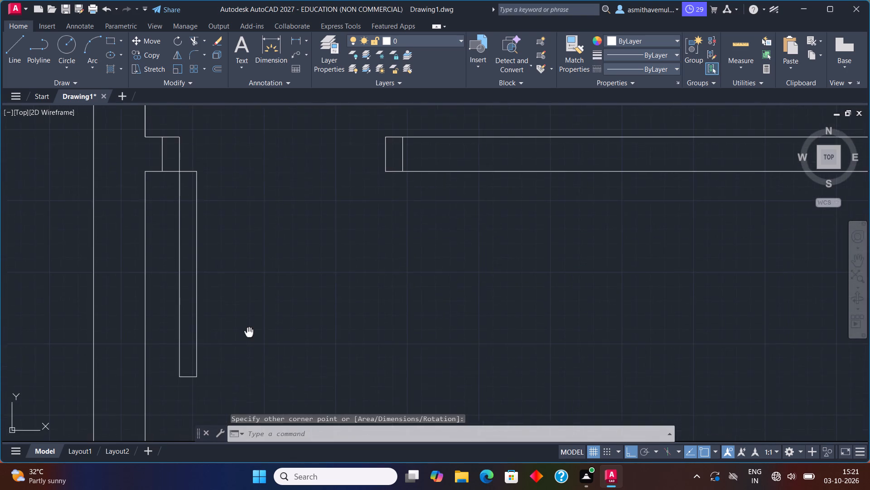
pyautogui.moveTo(250, 332); pyautogui.dragTo(260, 323, button='middle')
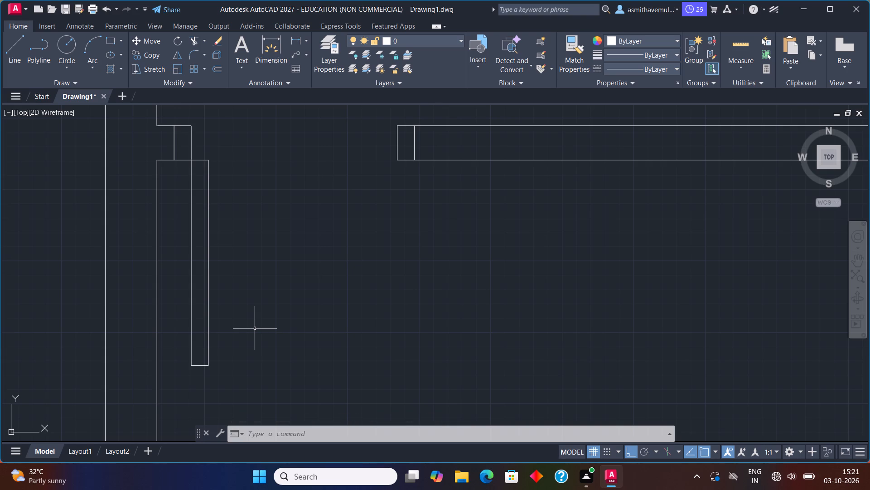
pyautogui.write('ARC')
pyautogui.press('Return')
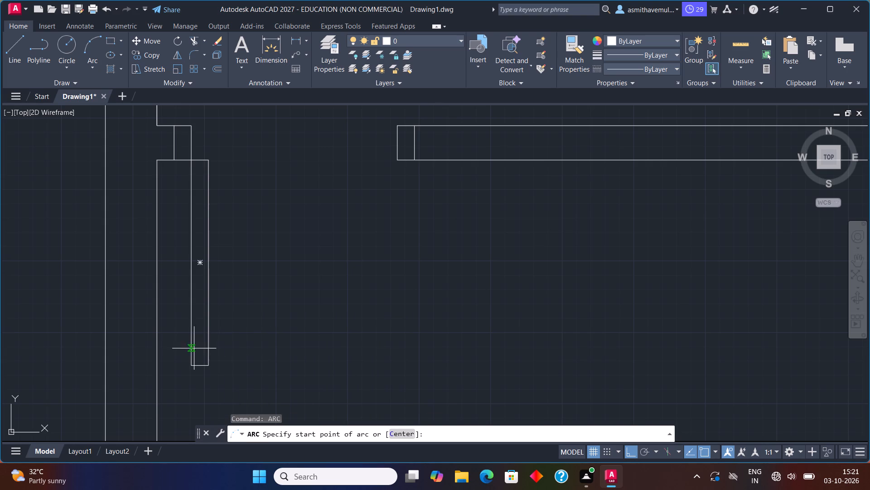
pyautogui.click(193, 364)
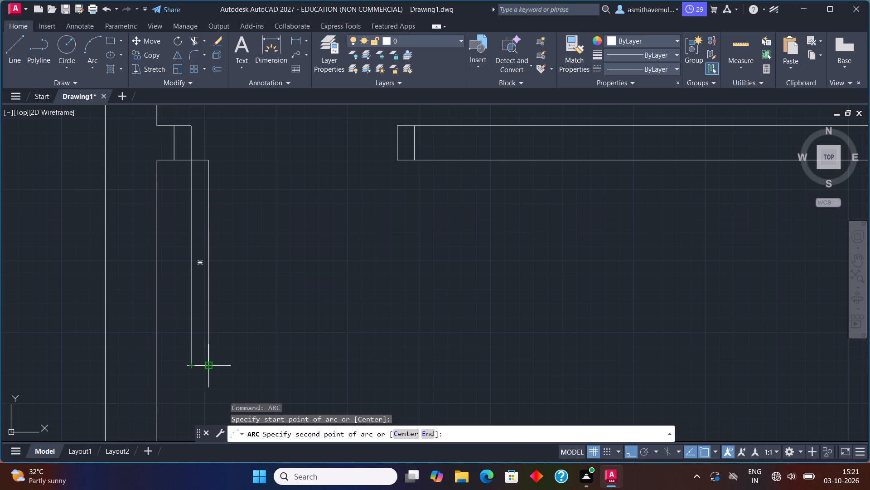
pyautogui.click(208, 366)
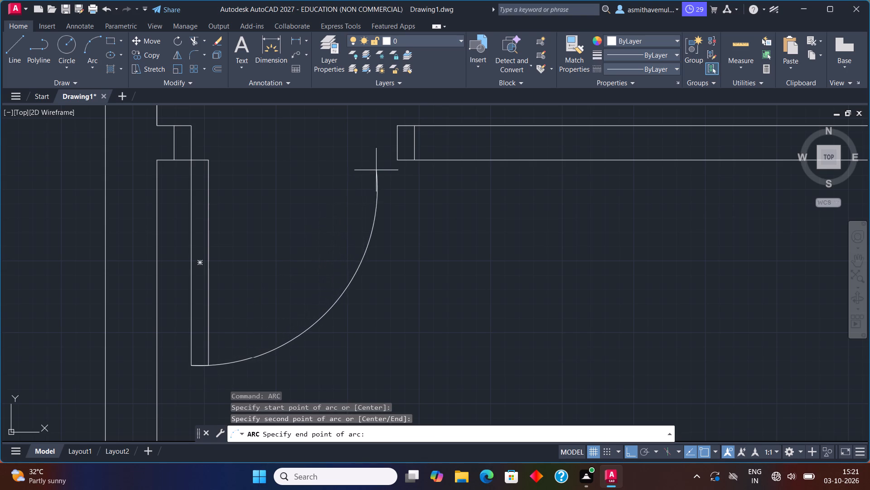
pyautogui.click(396, 158)
# Draw a short line across the east-west partition, starting 3" west of the first room's northeast inner corner.
pyautogui.scroll(-2, 419, 188)
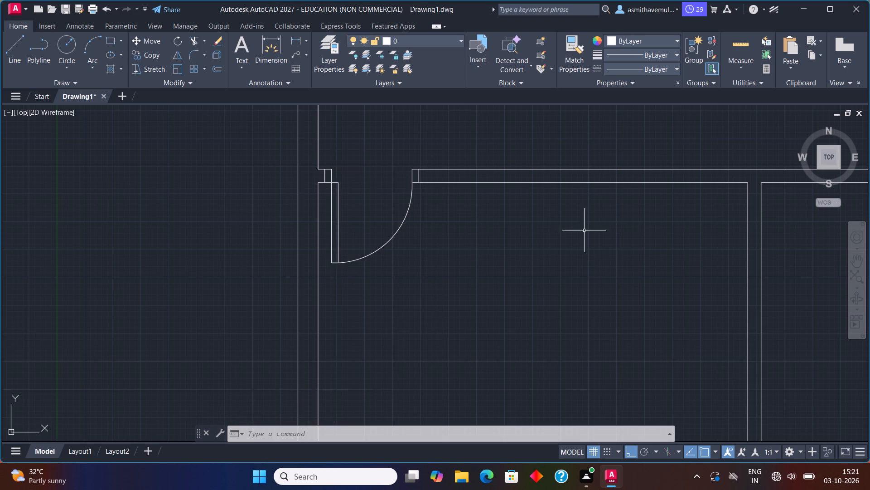
pyautogui.moveTo(627, 242); pyautogui.dragTo(562, 265, button='middle')
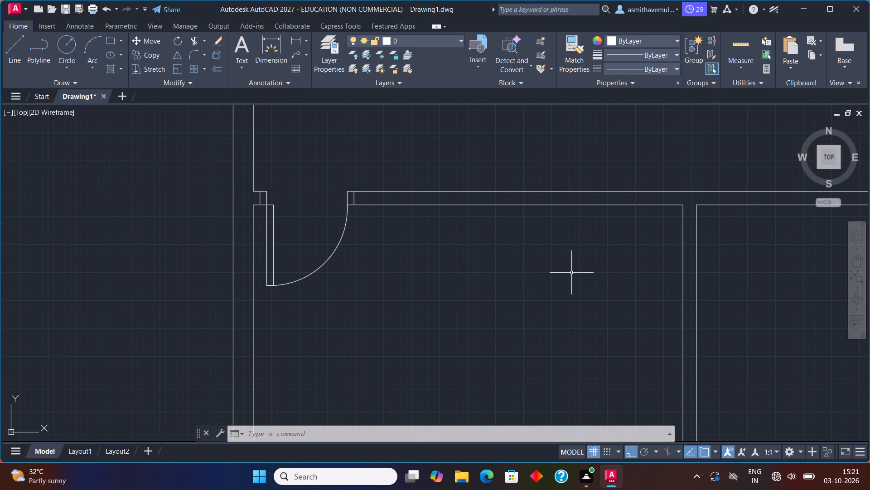
pyautogui.press('l')
pyautogui.press('Return')
pyautogui.write('FROM')
pyautogui.press('Return')
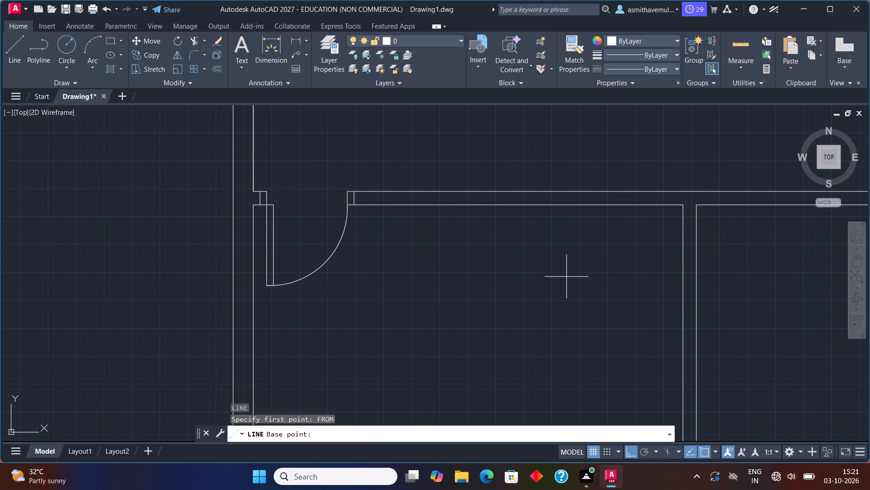
pyautogui.click(681, 207)
pyautogui.hotkey('shift', '@')
pyautogui.write('-3')
pyautogui.write('",0')
pyautogui.press('Return')
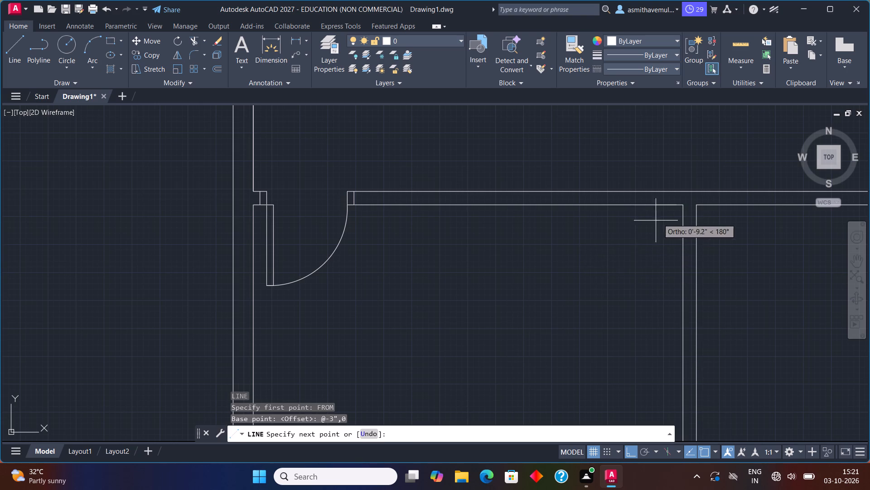
pyautogui.scroll(2, 677, 191)
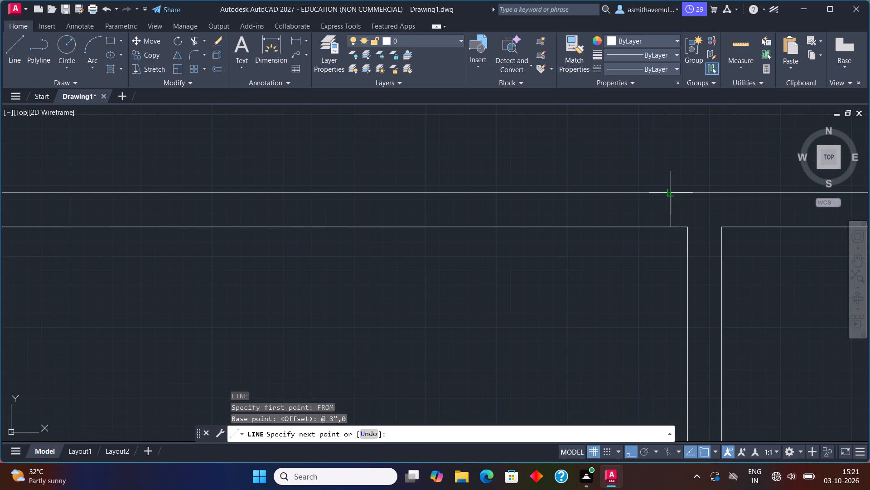
pyautogui.click(673, 190)
pyautogui.press('Escape')
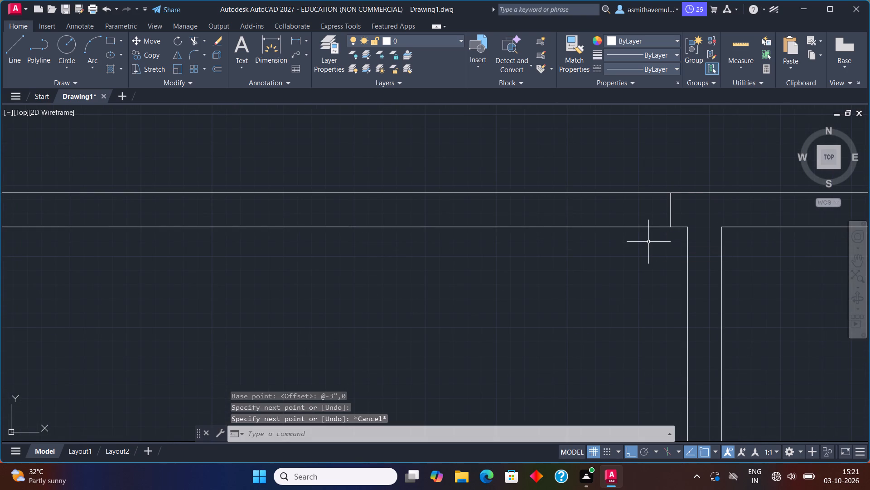
# Offset the short line across the partition 3" west to form the east jamb of the room's second doorway.
pyautogui.press('o')
pyautogui.press('Return')
pyautogui.press('3')
pyautogui.hotkey('shift', '"')
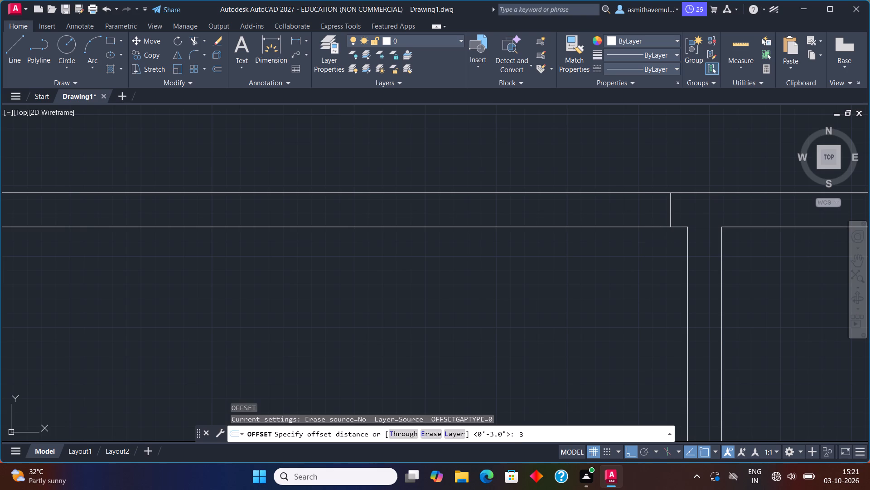
pyautogui.press('Return')
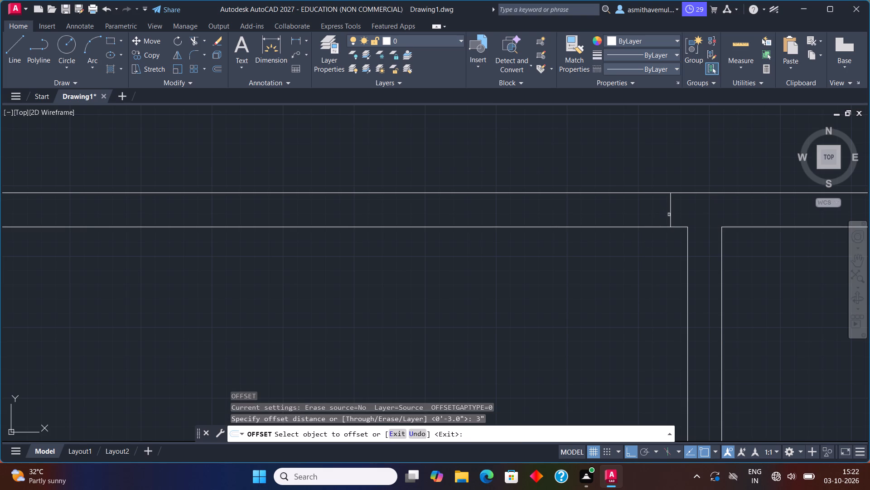
pyautogui.click(671, 215)
pyautogui.click(607, 224)
pyautogui.press('Escape')
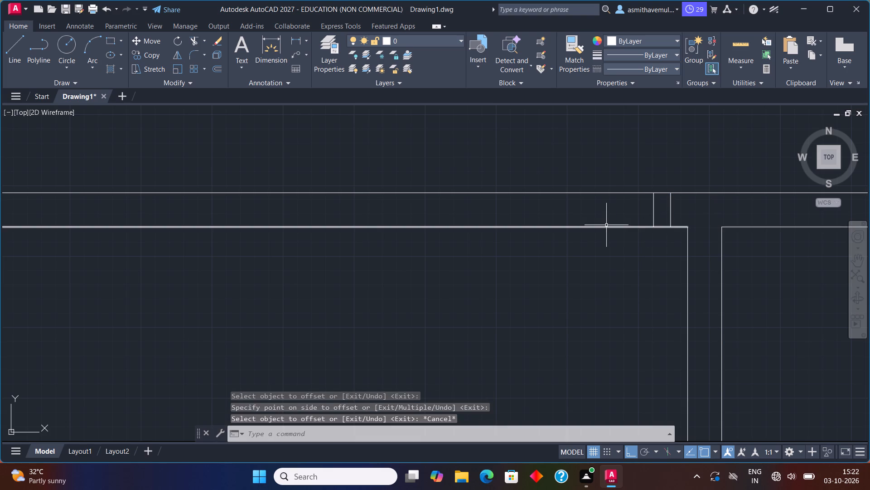
# Offset the east jamb's west line 3' west to set the second doorway's opening width.
pyautogui.press('o')
pyautogui.press('Return')
pyautogui.press('3')
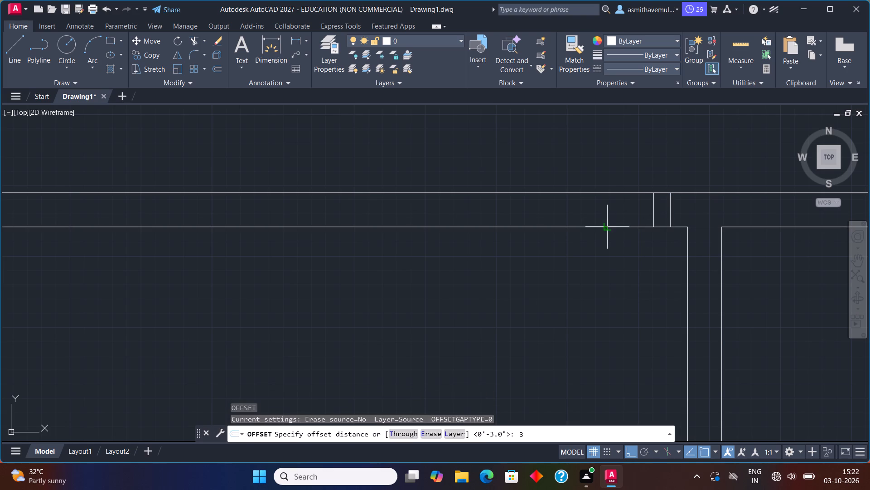
pyautogui.press("'")
pyautogui.press('Return')
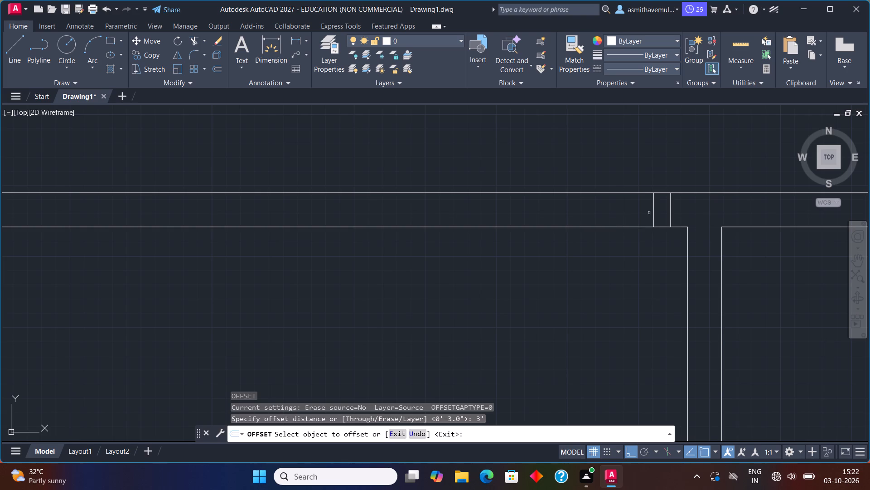
pyautogui.click(652, 211)
pyautogui.click(614, 218)
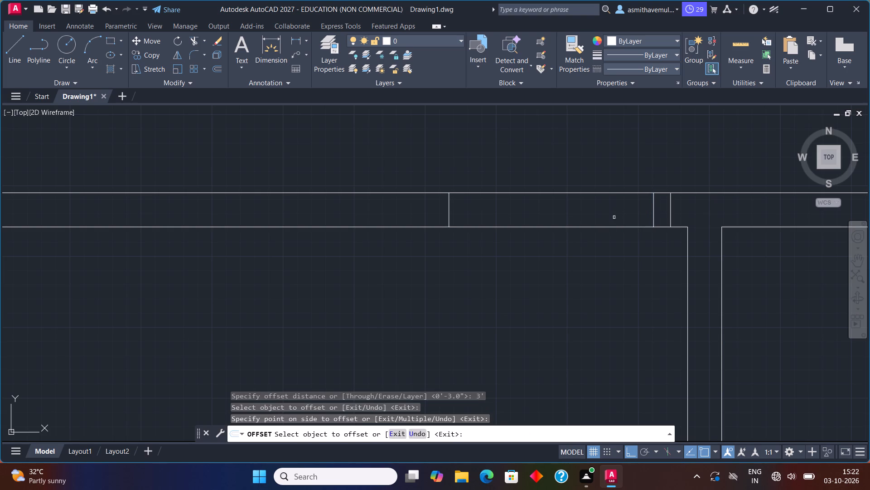
pyautogui.press('Escape')
# Offset the line at the opening's west end 3" west to form the second doorway's west jamb.
pyautogui.press('o')
pyautogui.press('Return')
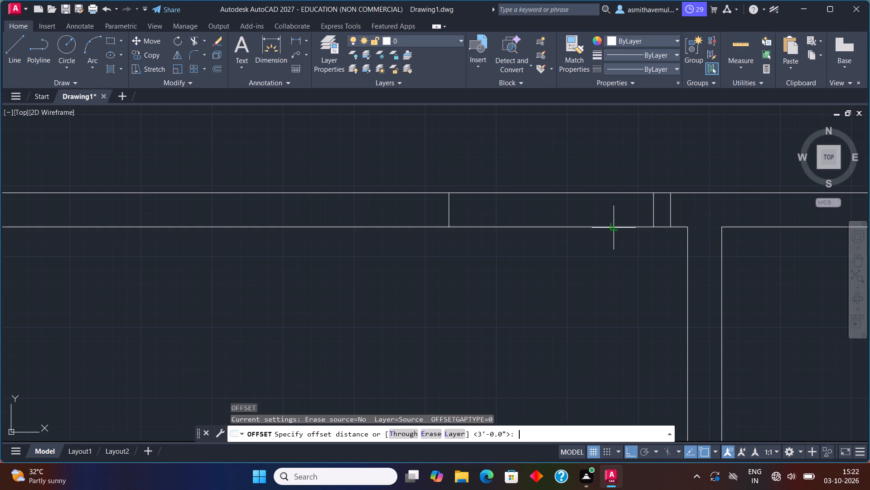
pyautogui.press('3')
pyautogui.hotkey('shift', '"')
pyautogui.press('Return')
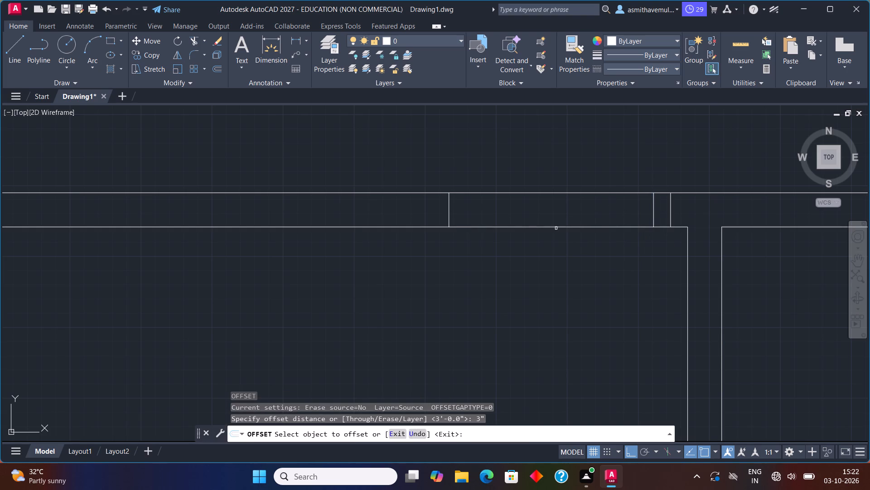
pyautogui.click(450, 216)
pyautogui.click(381, 214)
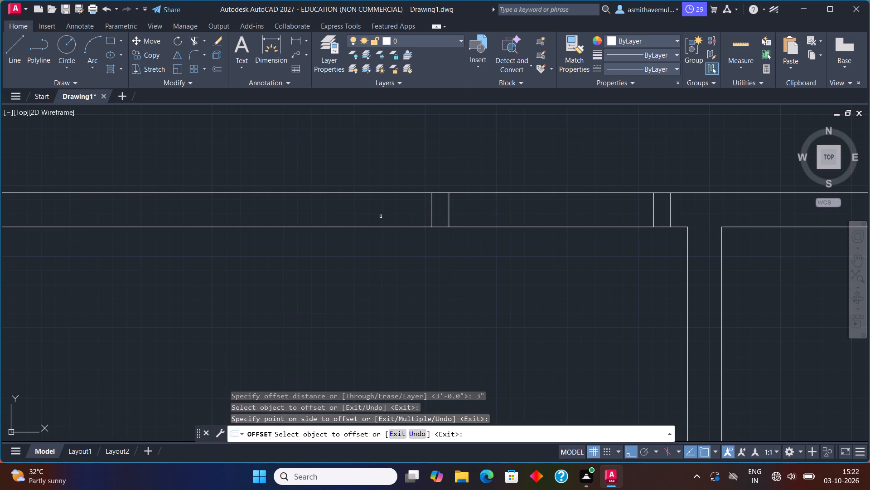
pyautogui.press('Escape')
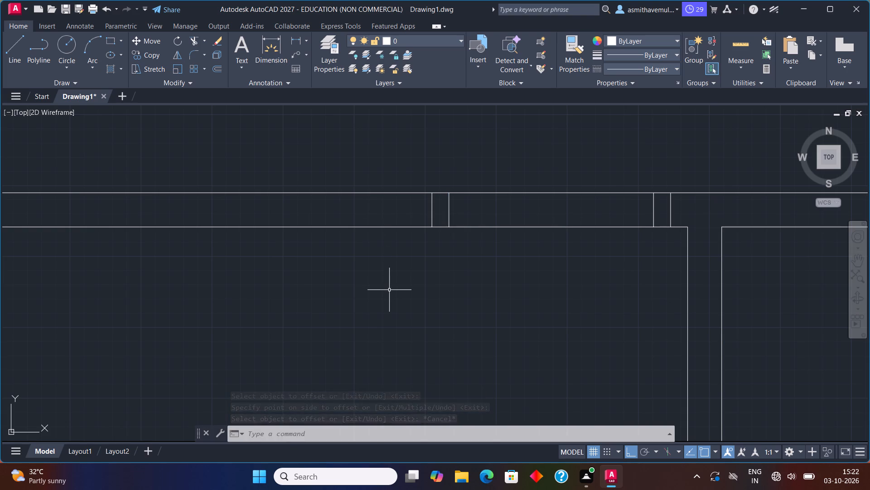
# Trim the partition's north and south lines between the two new jambs to open the second doorway.
pyautogui.press('t')
pyautogui.press('r')
pyautogui.press('i')
pyautogui.press('m')
pyautogui.press('Return')
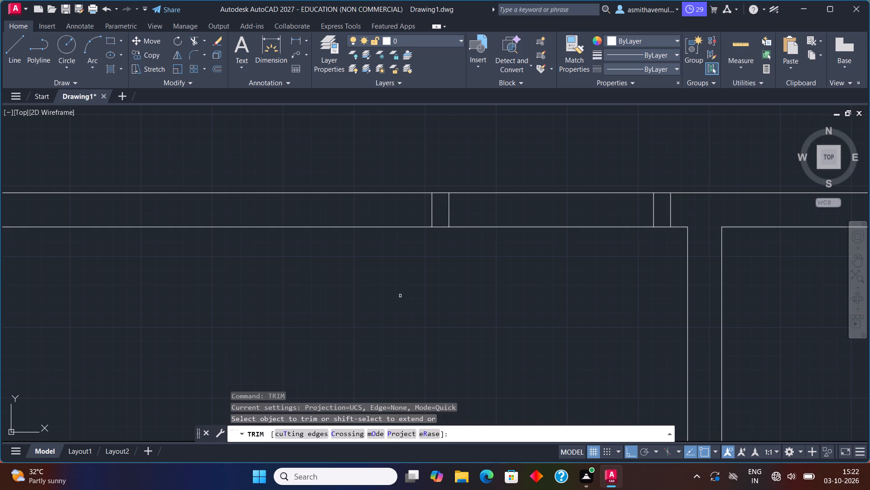
pyautogui.moveTo(465, 264); pyautogui.dragTo(523, 105)
pyautogui.press('Escape')
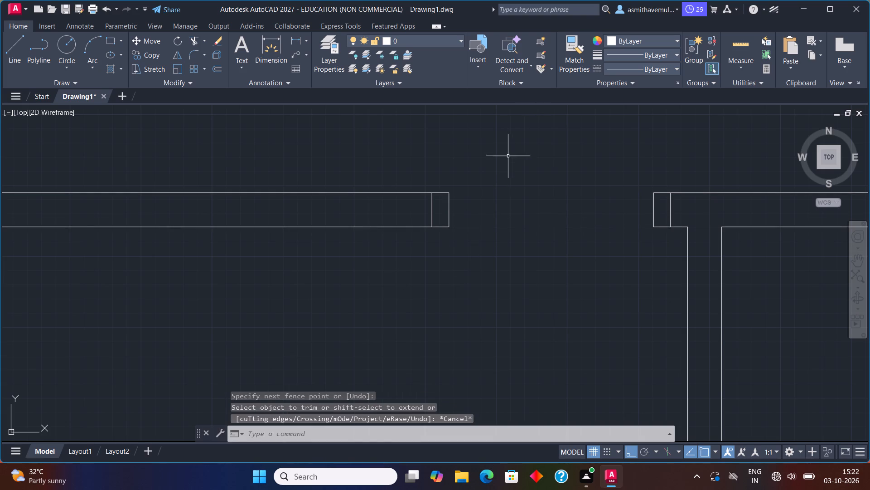
# Draw a 3" by 3' rectangular door leaf running south from the southwest corner of the second doorway's east jamb.
pyautogui.write('REC')
pyautogui.press('Return')
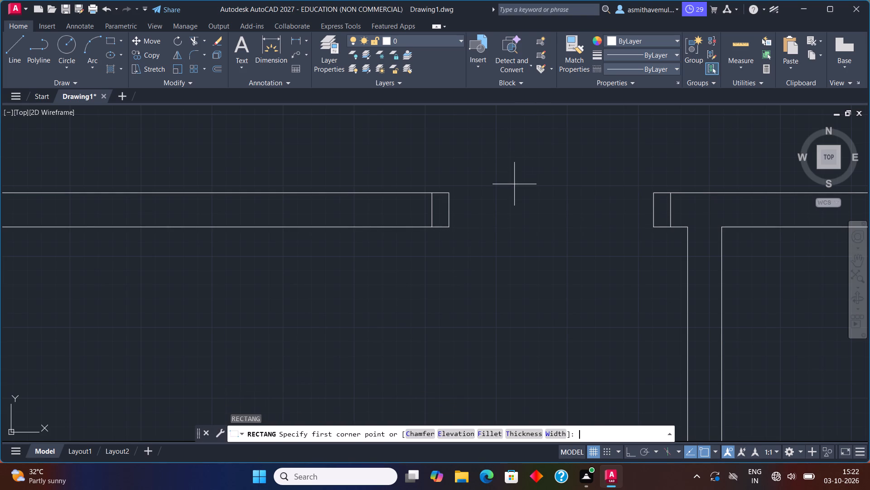
pyautogui.click(652, 228)
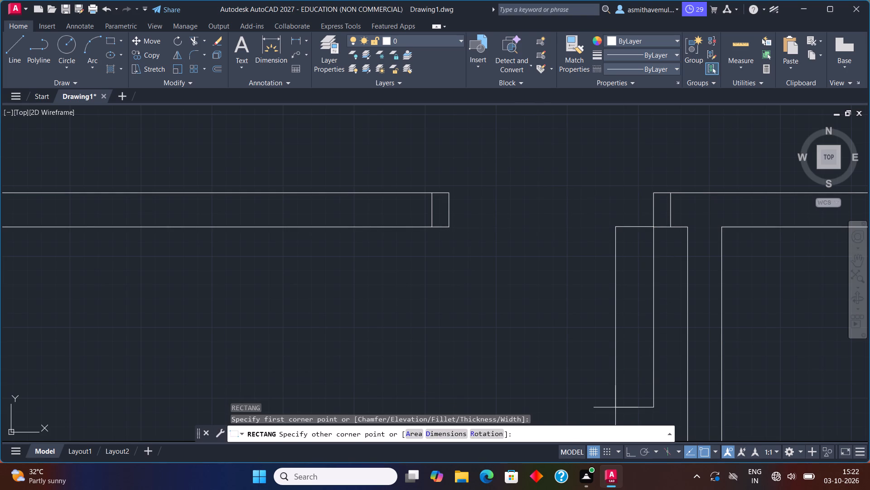
pyautogui.press('d')
pyautogui.press('Return')
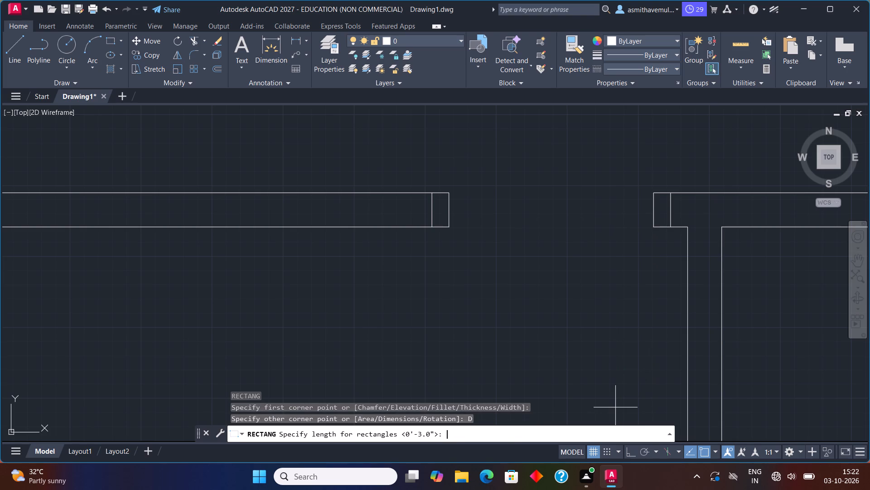
pyautogui.press('3')
pyautogui.hotkey('shift', '"')
pyautogui.press('Return')
pyautogui.write("3'")
pyautogui.press('Return')
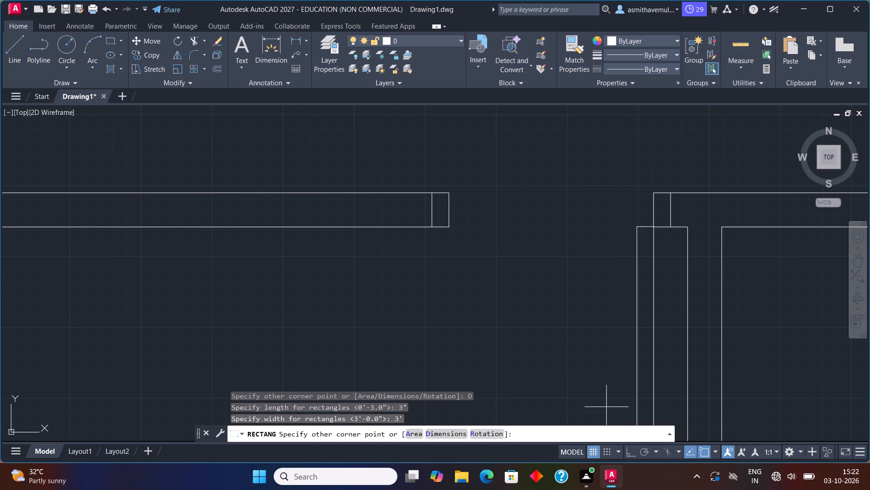
pyautogui.click(606, 408)
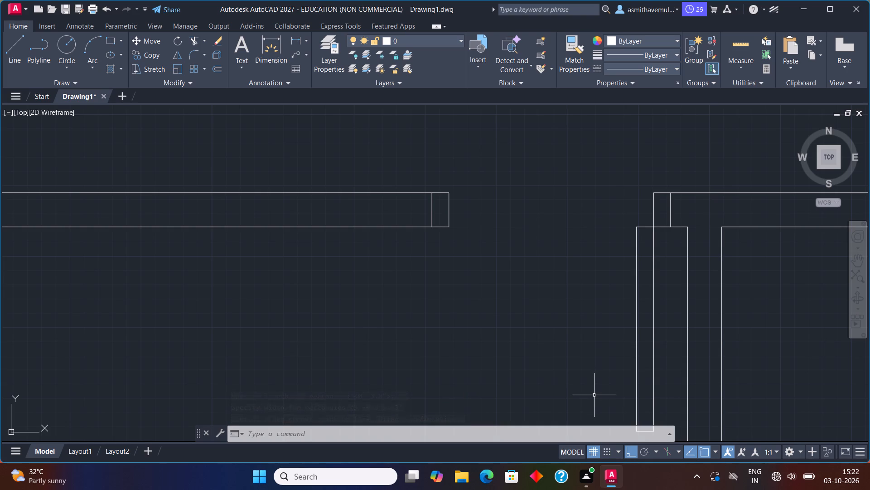
# Draw the second door's swing arc through the south end of its leaf to the southeast corner of the west jamb.
pyautogui.moveTo(593, 372); pyautogui.dragTo(562, 333, button='middle')
pyautogui.click(561, 331)
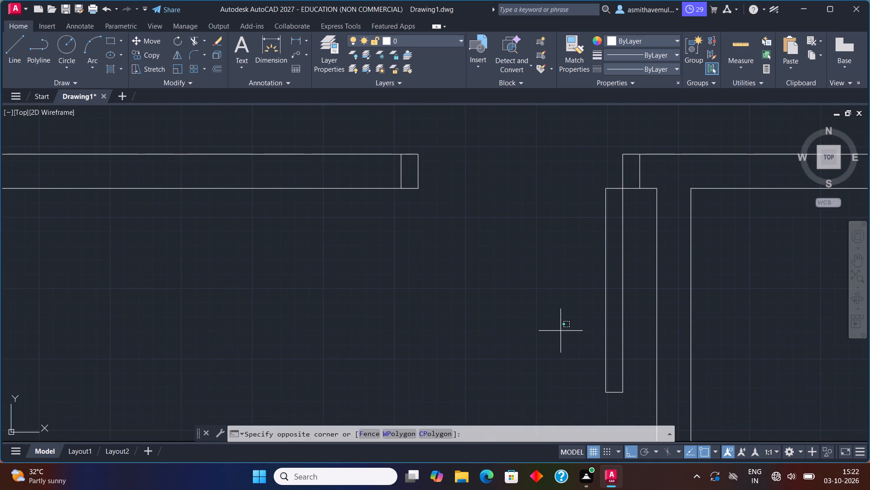
pyautogui.click(561, 331)
pyautogui.moveTo(559, 328); pyautogui.dragTo(559, 320, button='middle')
pyautogui.write('AR')
pyautogui.press('c')
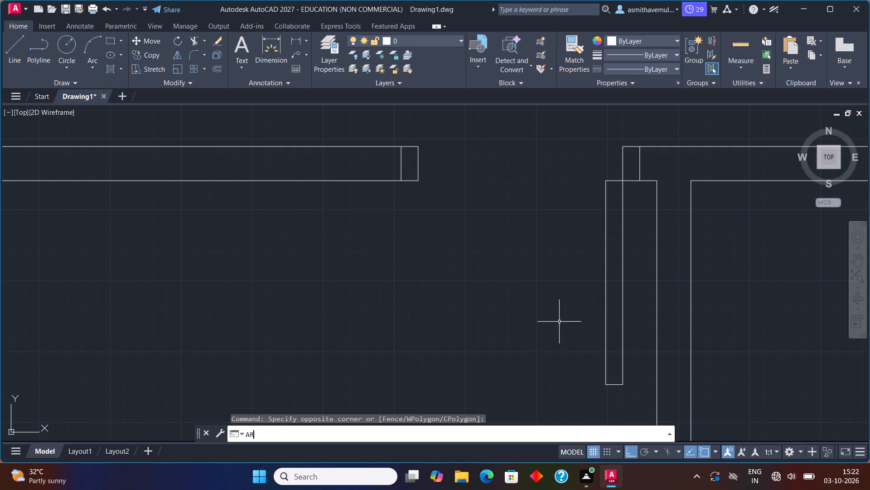
pyautogui.press('Return')
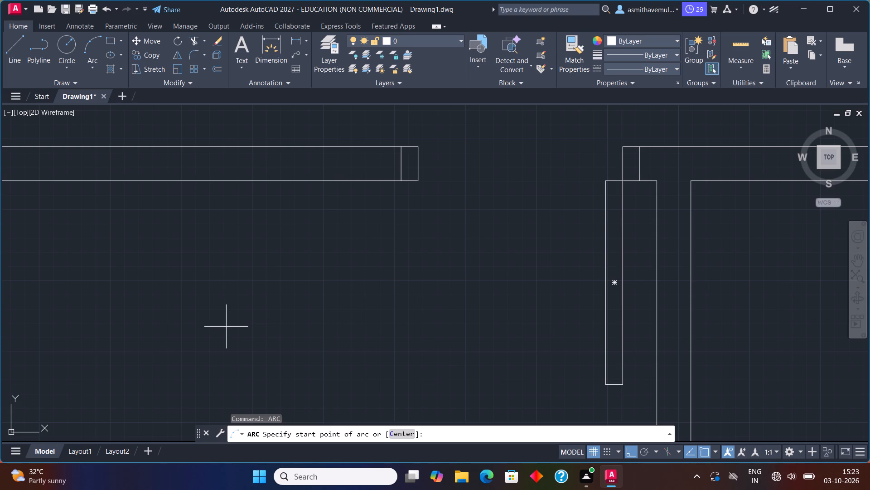
pyautogui.click(626, 383)
pyautogui.click(607, 386)
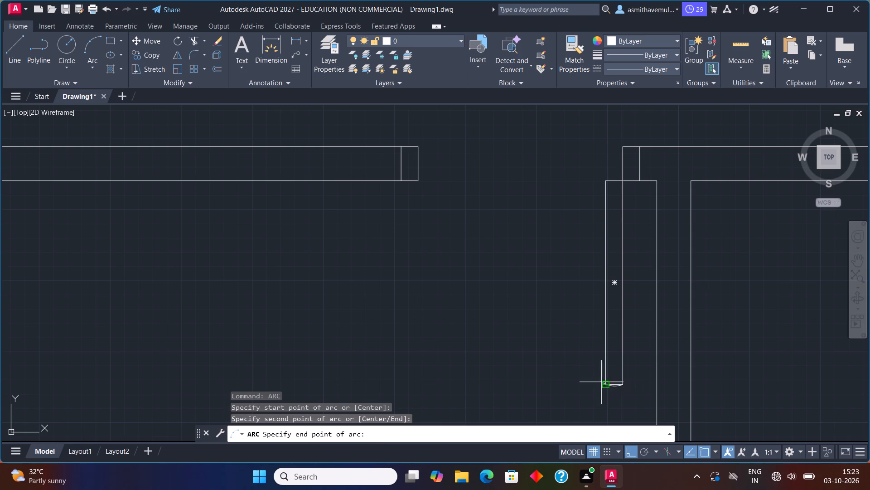
pyautogui.click(421, 181)
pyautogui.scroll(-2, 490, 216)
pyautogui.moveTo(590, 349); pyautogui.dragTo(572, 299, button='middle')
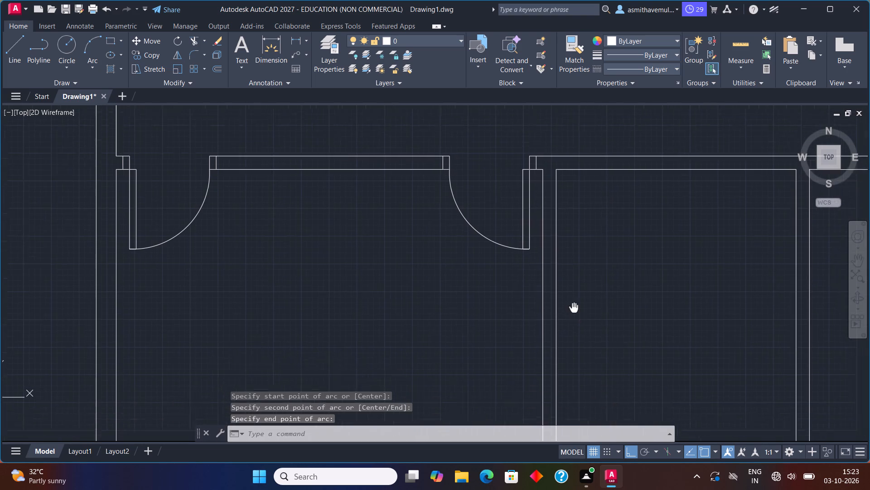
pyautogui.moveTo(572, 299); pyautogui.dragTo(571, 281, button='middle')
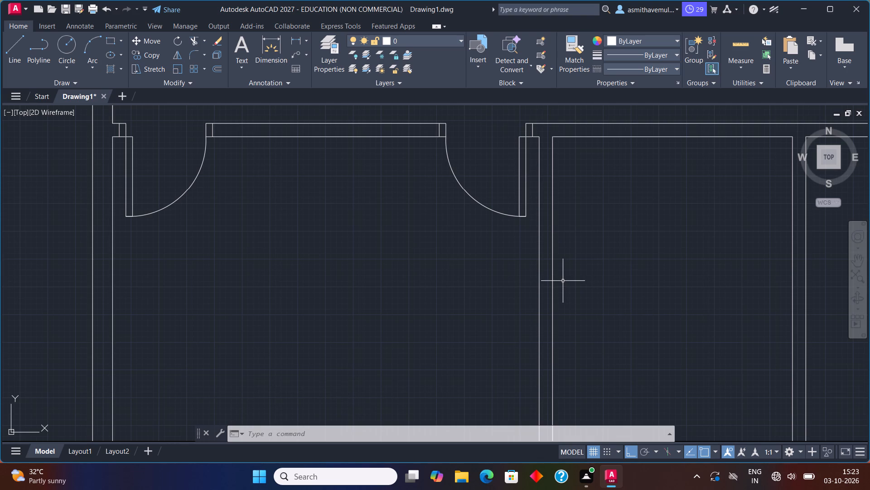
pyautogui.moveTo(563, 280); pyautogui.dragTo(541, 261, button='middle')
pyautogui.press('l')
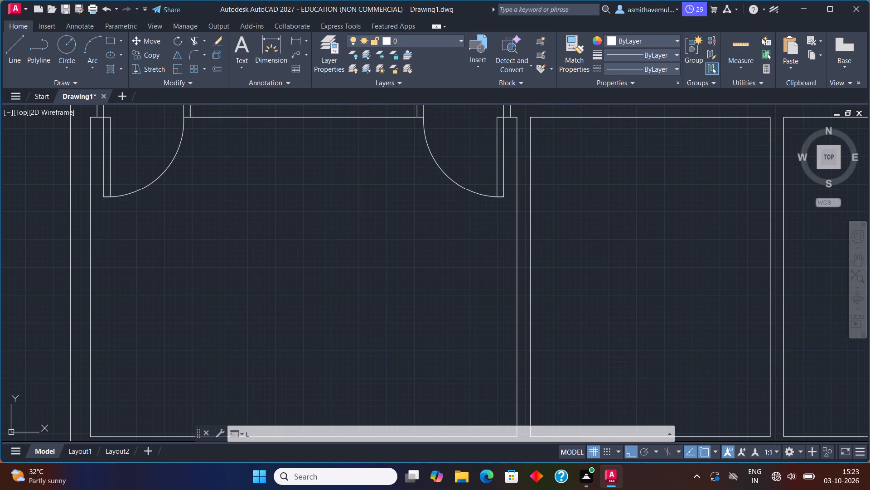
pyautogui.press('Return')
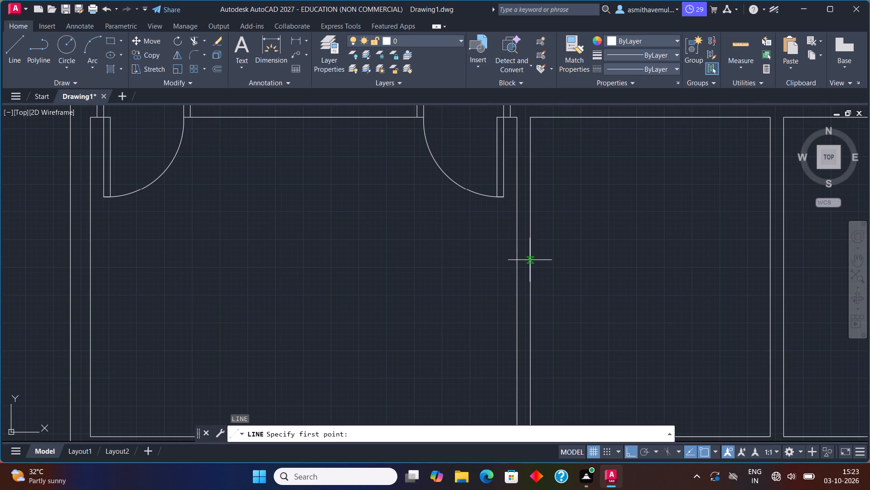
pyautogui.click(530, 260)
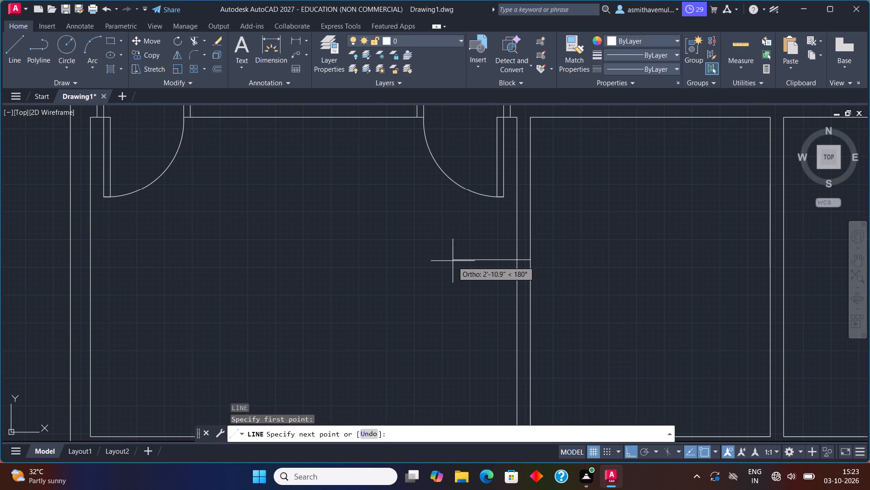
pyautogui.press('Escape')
# Draw a line from the room's east partition west into the room, turning south to the southern wall, to outline a corner enclosure.
pyautogui.press('l')
pyautogui.press('Return')
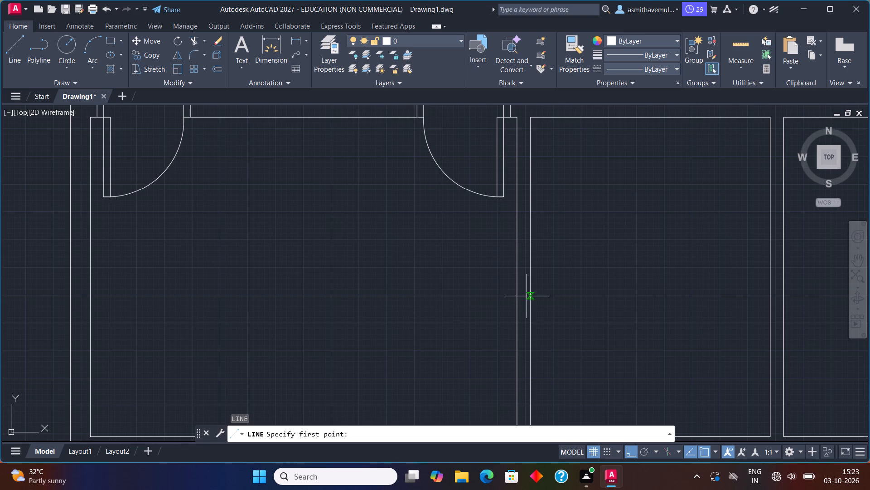
pyautogui.click(529, 296)
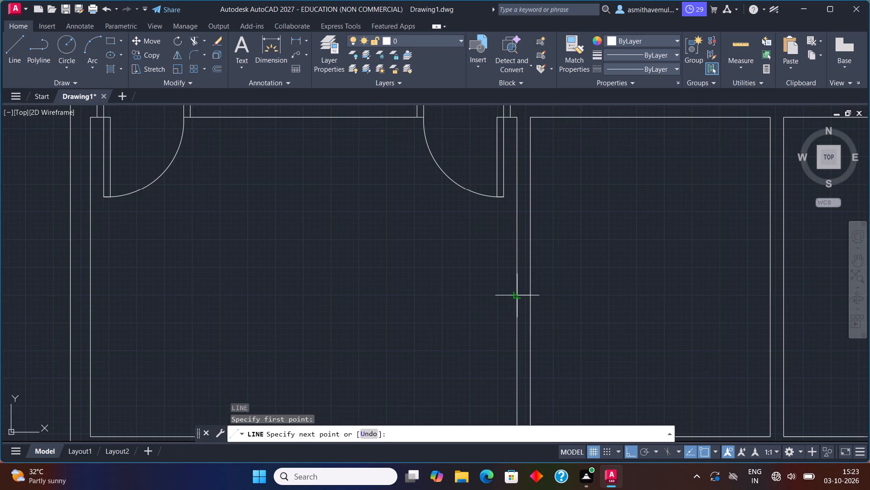
pyautogui.moveTo(517, 296); pyautogui.dragTo(511, 296)
pyautogui.moveTo(452, 304); pyautogui.dragTo(454, 188, button='middle')
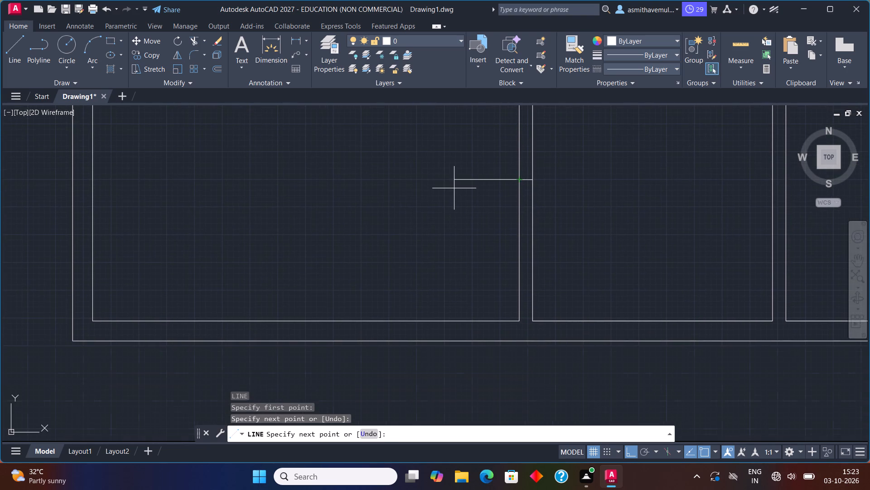
pyautogui.click(443, 188)
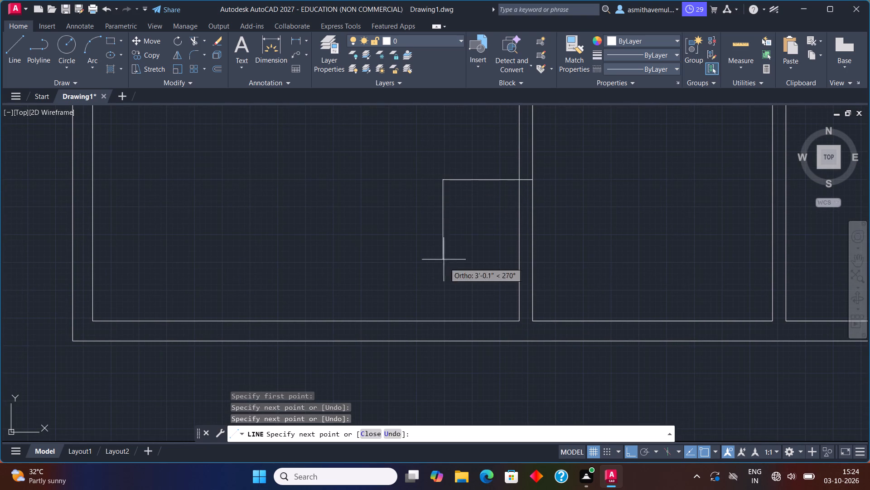
pyautogui.click(444, 318)
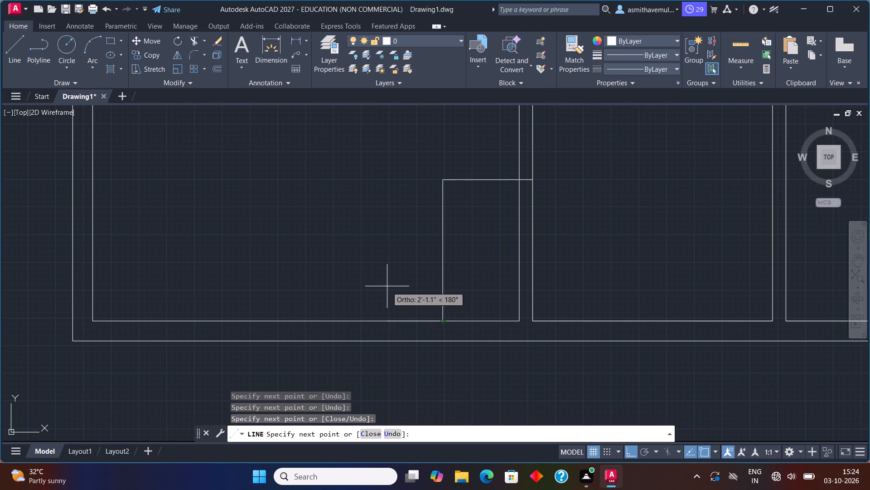
pyautogui.press('Escape')
# Offset the enclosure's north line 6" north and its west line 6" west to give the new partition thickness.
pyautogui.moveTo(492, 223); pyautogui.dragTo(474, 271, button='middle')
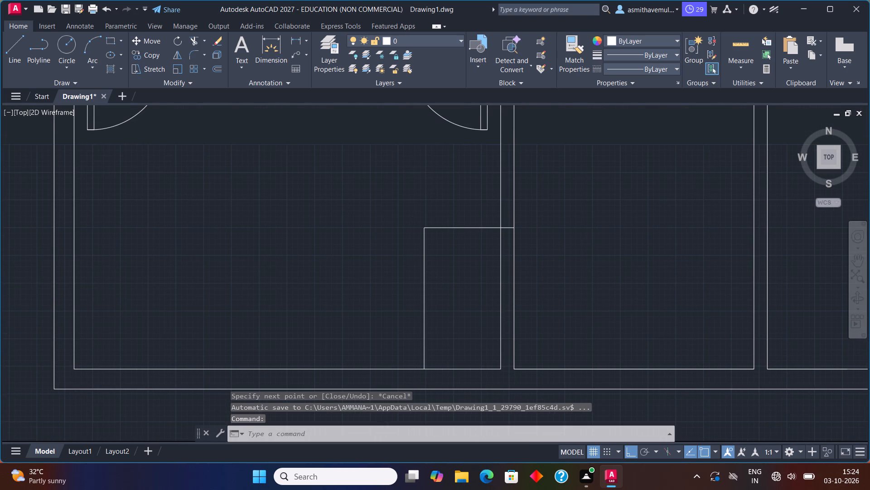
pyautogui.press('o')
pyautogui.press('Return')
pyautogui.press('6')
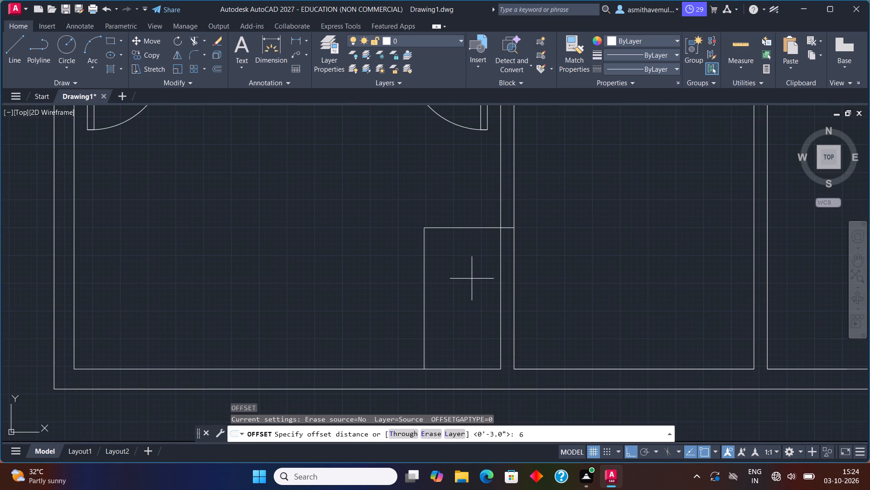
pyautogui.hotkey('shift', '"')
pyautogui.press('Return')
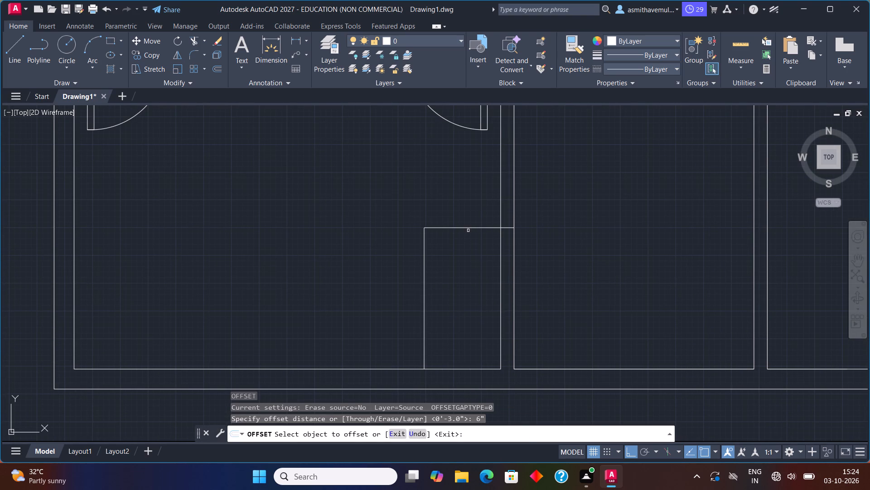
pyautogui.click(467, 229)
pyautogui.click(467, 207)
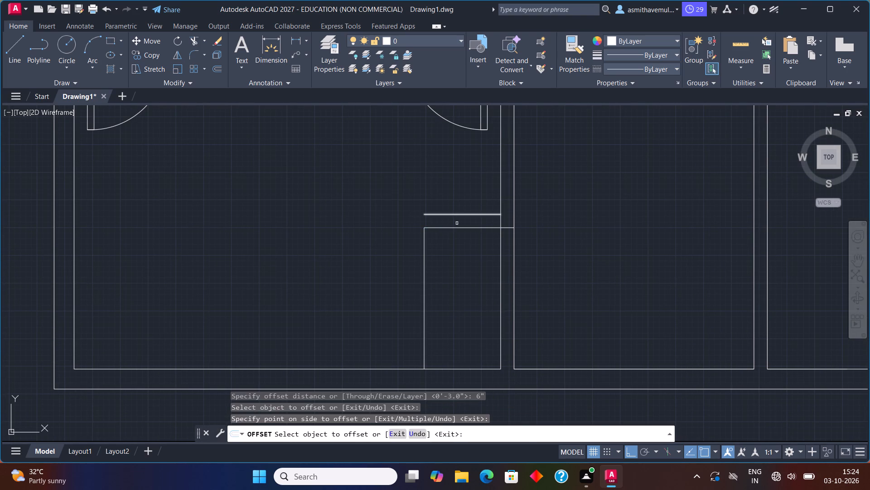
pyautogui.click(424, 266)
pyautogui.click(405, 270)
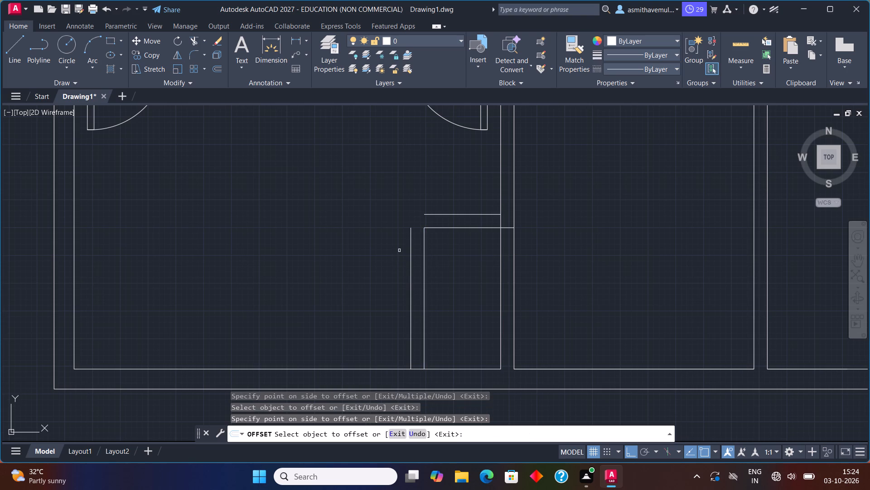
pyautogui.press('Escape')
# Extend the enclosure's outer west line north and its outer north line west to join them at the corner.
pyautogui.press('e')
pyautogui.write('XT')
pyautogui.write('END')
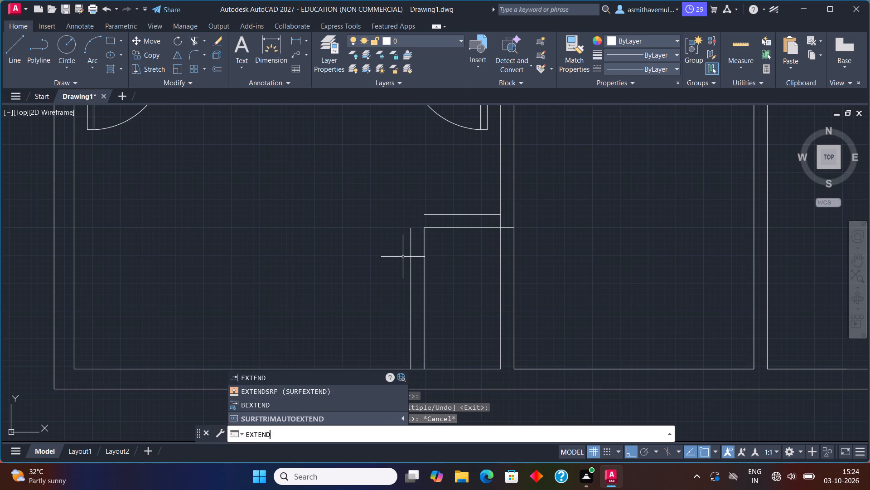
pyautogui.press('Return')
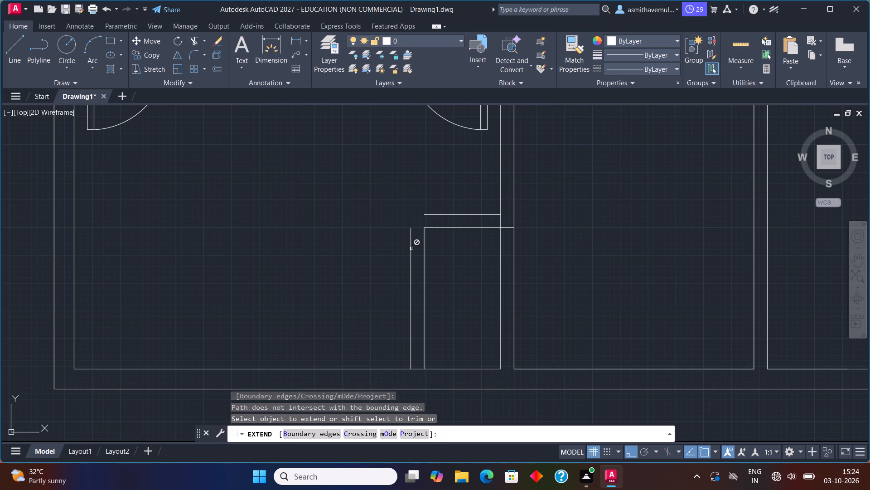
pyautogui.moveTo(415, 235); pyautogui.dragTo(428, 321, button='middle')
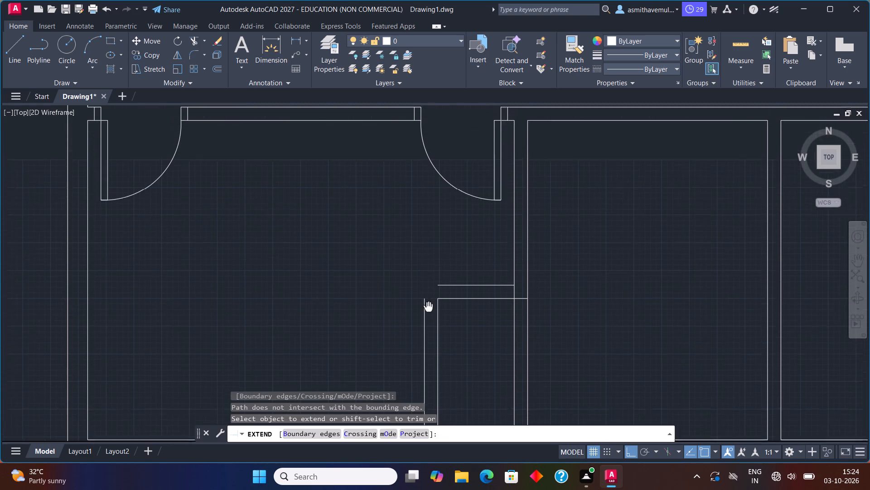
pyautogui.moveTo(428, 321); pyautogui.dragTo(427, 325, button='middle')
pyautogui.click(425, 331)
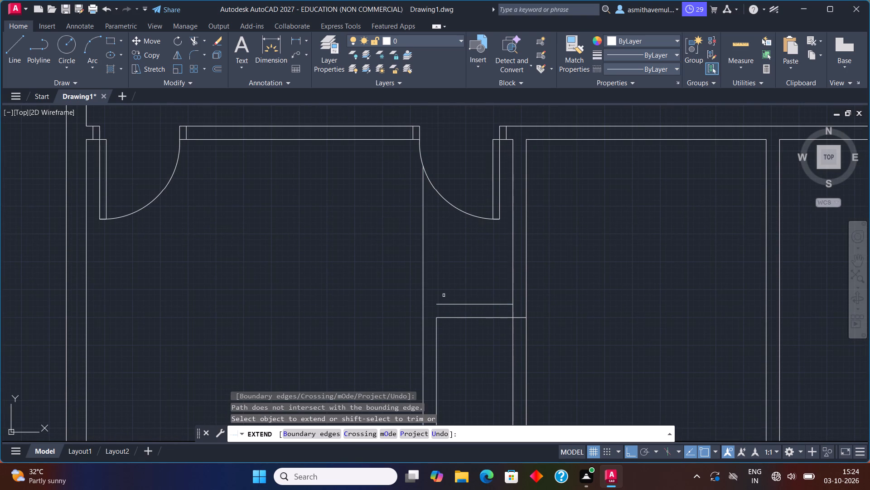
pyautogui.click(448, 303)
pyautogui.press('Escape')
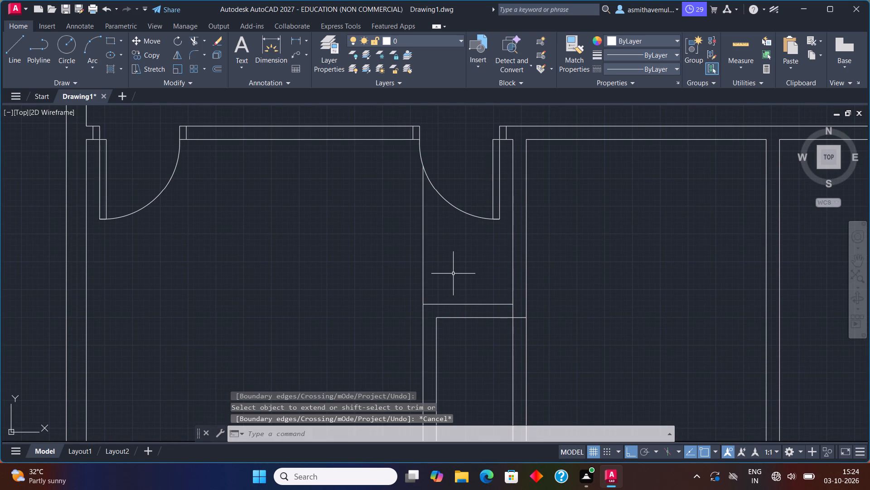
# Trim the outer west line above the enclosure's corner and the overlapping lines where the new partition meets the room's east partition.
pyautogui.write('TRI')
pyautogui.press('m')
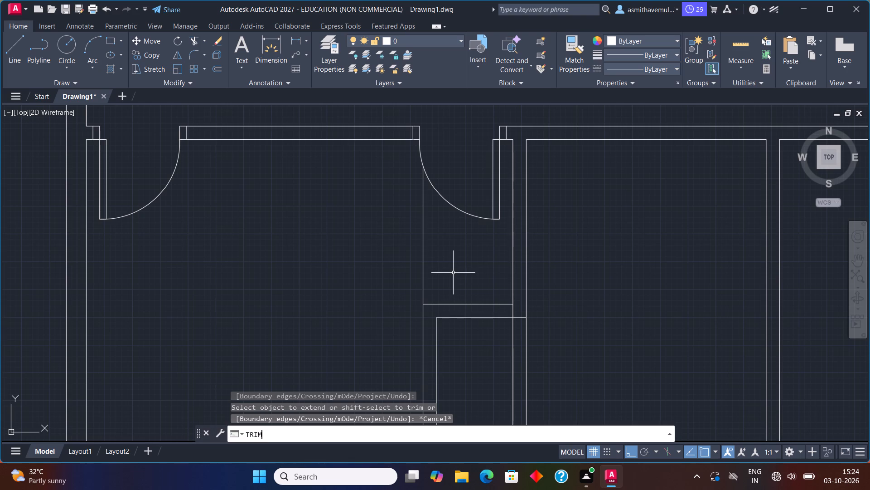
pyautogui.press('Return')
pyautogui.moveTo(437, 240); pyautogui.dragTo(370, 281)
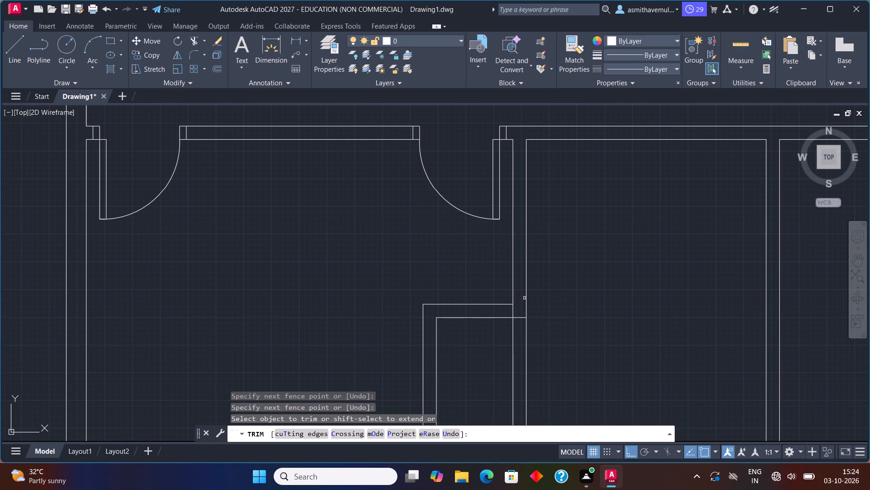
pyautogui.click(519, 320)
pyautogui.click(518, 318)
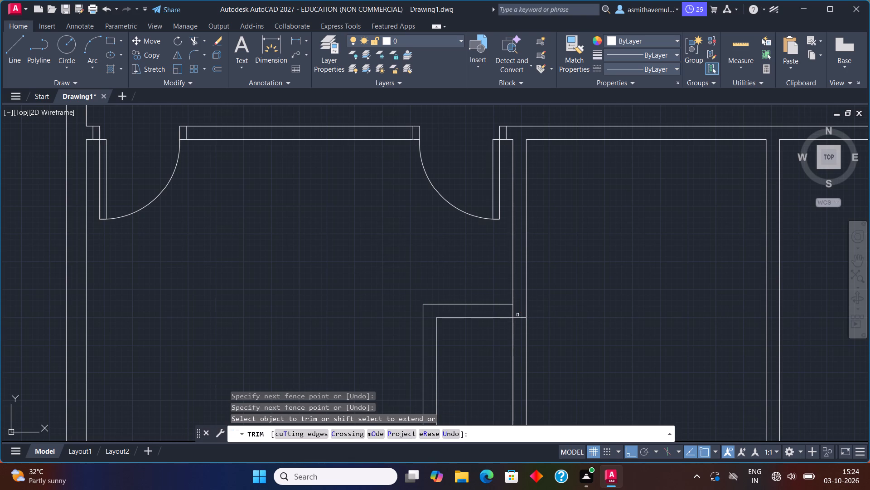
pyautogui.click(517, 315)
pyautogui.click(504, 312)
pyautogui.moveTo(522, 313); pyautogui.dragTo(522, 331)
pyautogui.press('Escape')
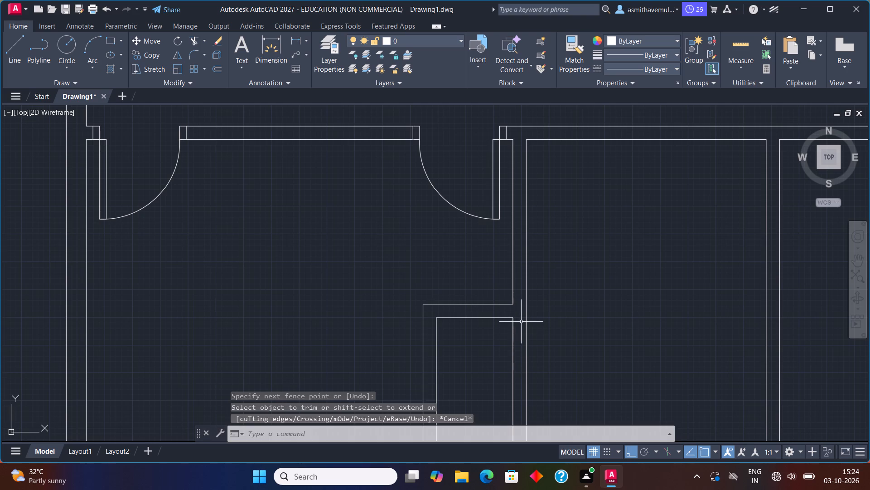
# Undo the last trim around the corner enclosure's partition.
pyautogui.scroll(-1, 522, 320)
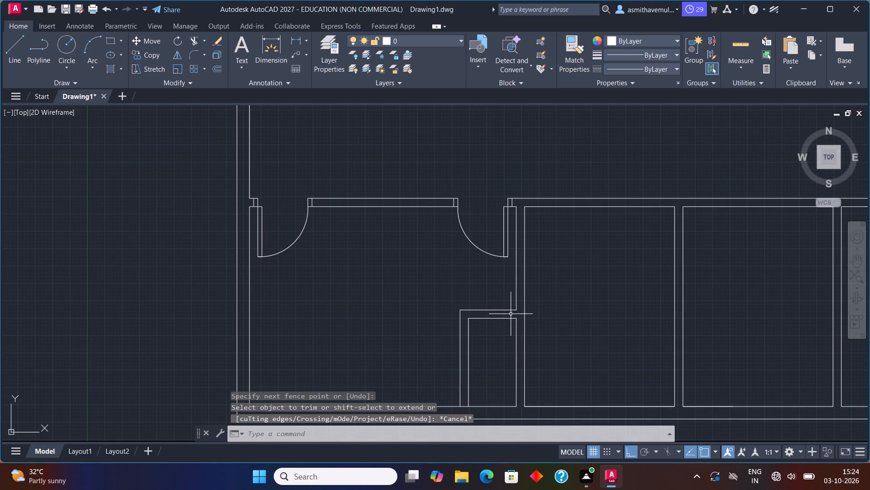
pyautogui.hotkey('ctrl', 'z')
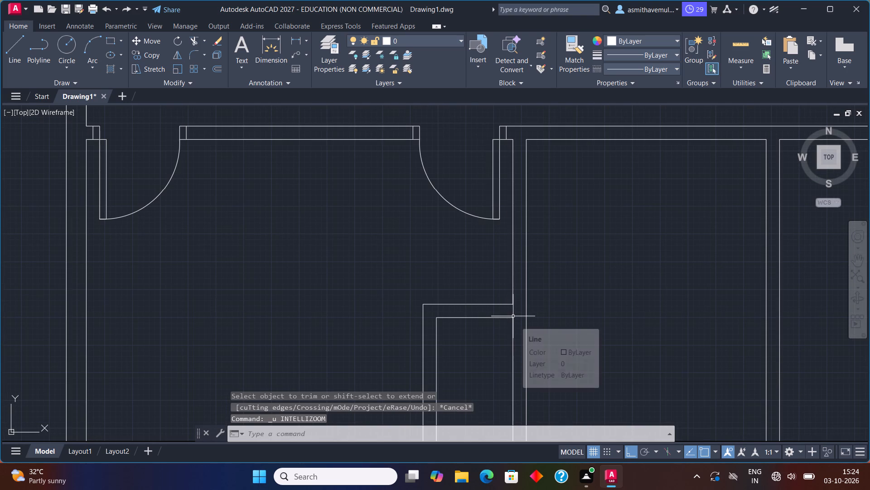
pyautogui.hotkey('ctrl', 'z')
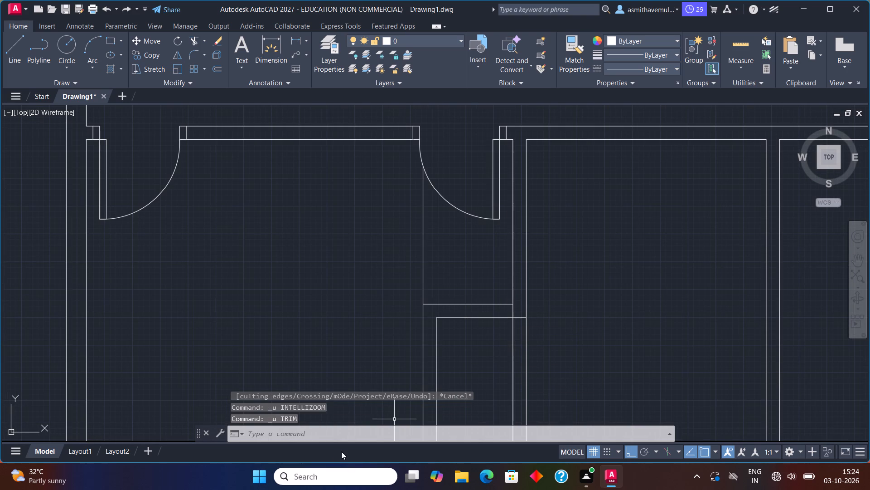
# Trim the enclosure's outer west line above its corner and both east partition lines south of the enclosure's north partition, joining the enclosure to the adjacent room.
pyautogui.write('TRIM')
pyautogui.press('Return')
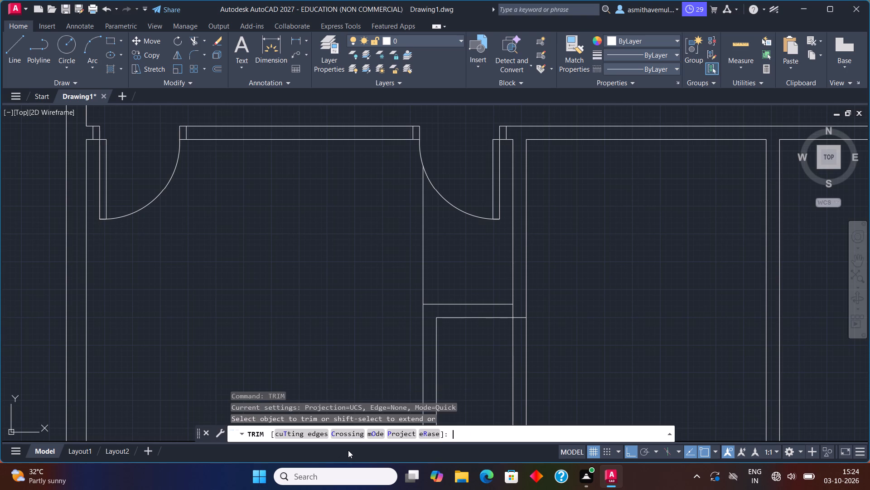
pyautogui.moveTo(445, 289); pyautogui.dragTo(412, 285)
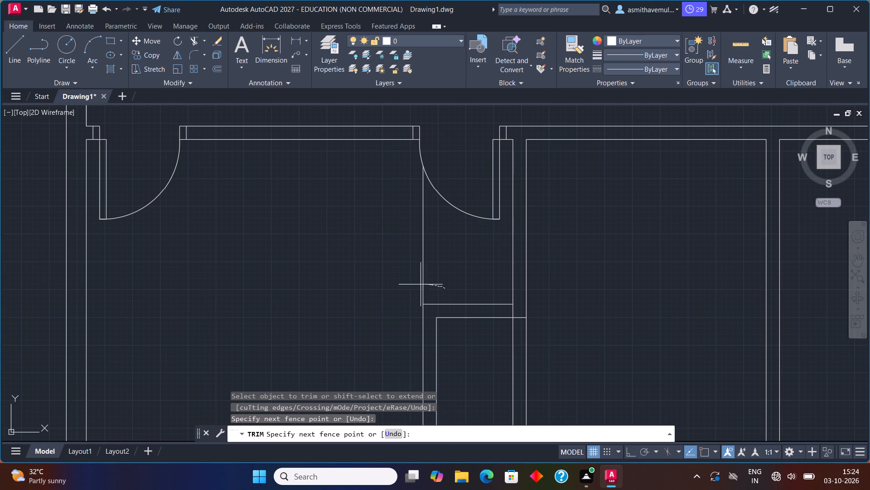
pyautogui.moveTo(412, 285); pyautogui.dragTo(378, 287)
pyautogui.scroll(1, 525, 317)
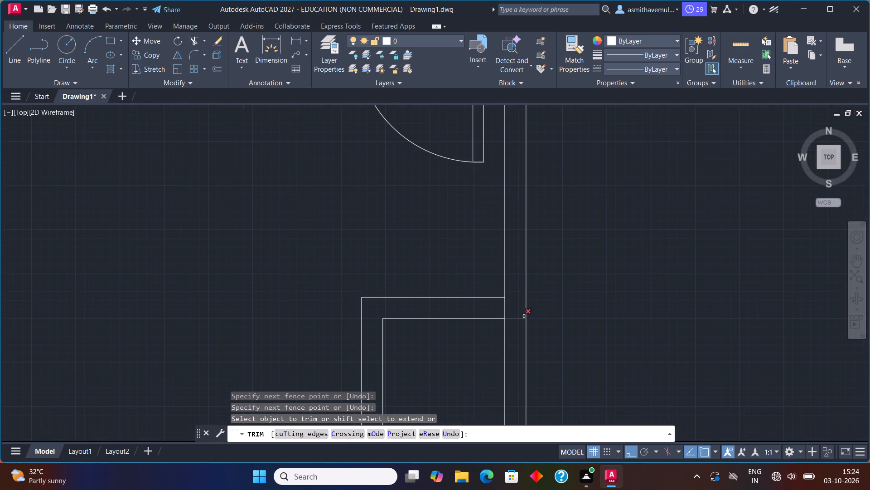
pyautogui.moveTo(508, 308); pyautogui.dragTo(493, 308)
pyautogui.moveTo(580, 360); pyautogui.dragTo(450, 382)
pyautogui.press('Escape')
pyautogui.scroll(-3, 505, 375)
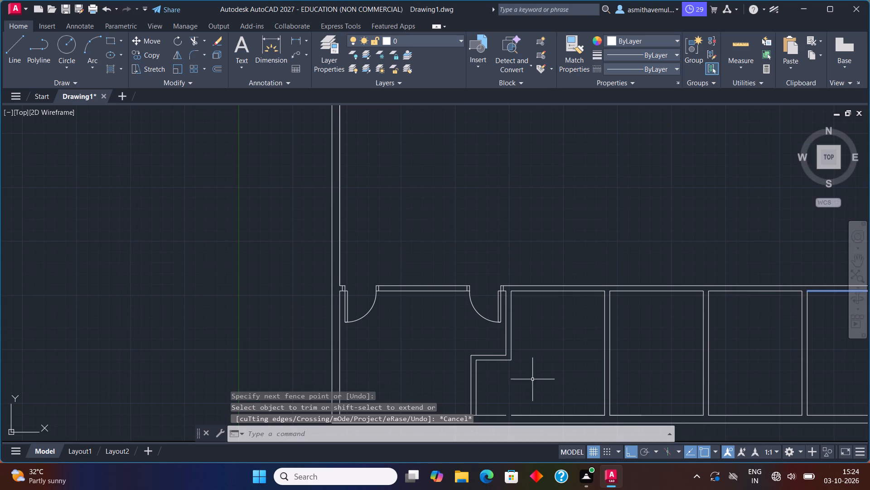
# Extend the southern wall's inner line east across the gap left by the removed partition.
pyautogui.moveTo(534, 380); pyautogui.dragTo(534, 353, button='middle')
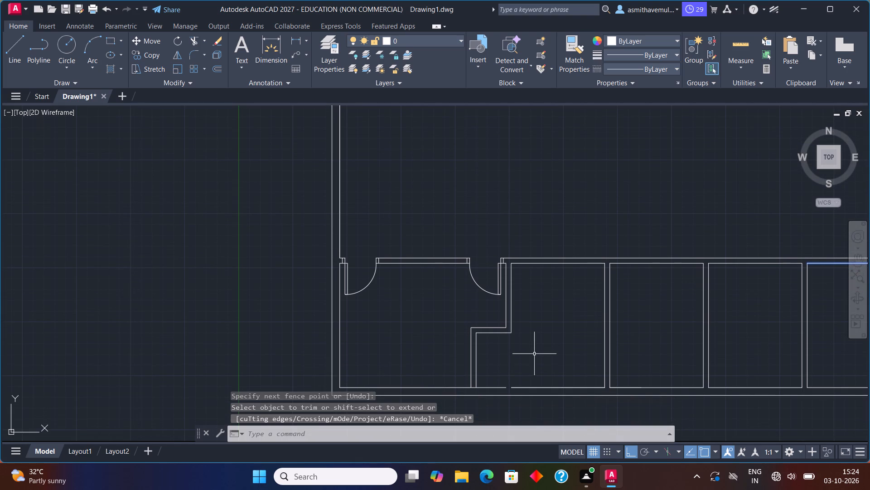
pyautogui.moveTo(751, 310); pyautogui.dragTo(633, 309, button='middle')
pyautogui.scroll(1, 520, 315)
pyautogui.scroll(-1, 520, 320)
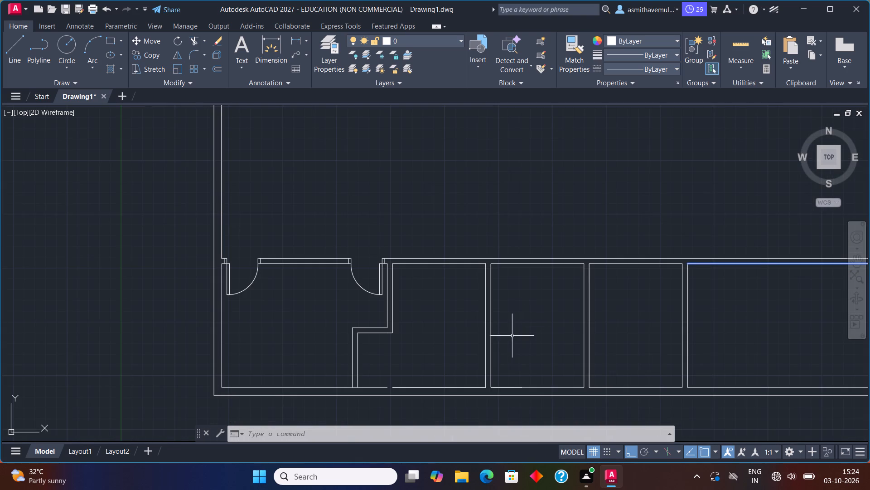
pyautogui.write('EXTEND')
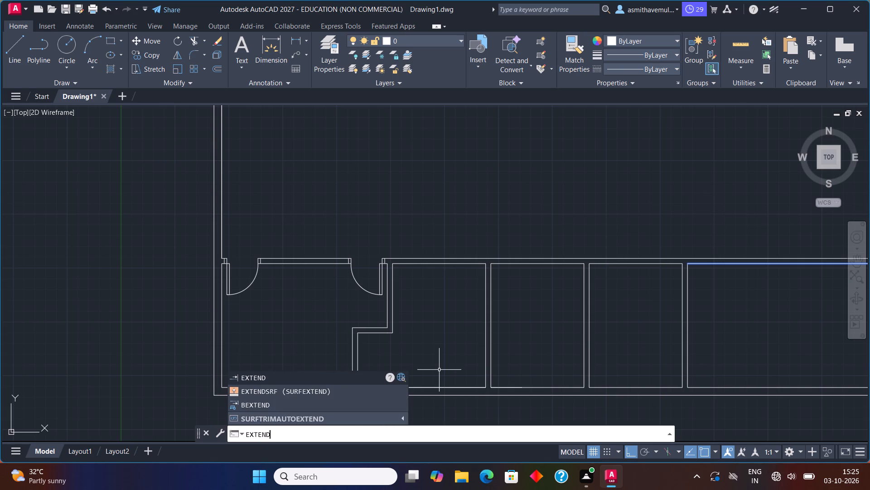
pyautogui.press('Return')
pyautogui.scroll(1, 410, 386)
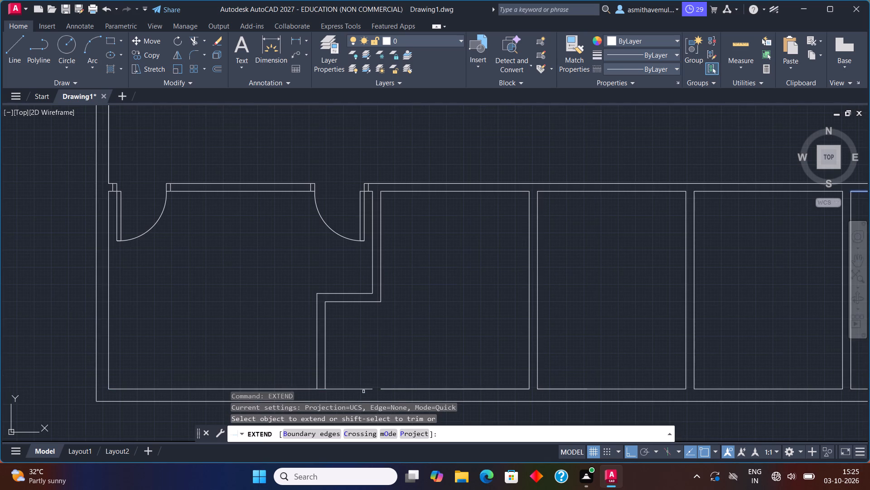
pyautogui.click(363, 390)
pyautogui.press('Escape')
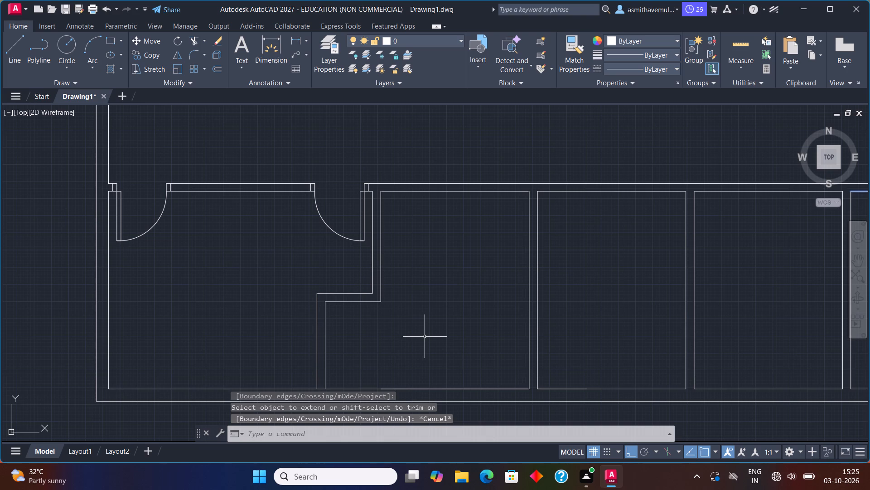
# Draw a jamb line across the northern partition of the room east of the enclosure, offset @-3",0 from the room's northeast inner corner.
pyautogui.moveTo(428, 331); pyautogui.dragTo(429, 328, button='middle')
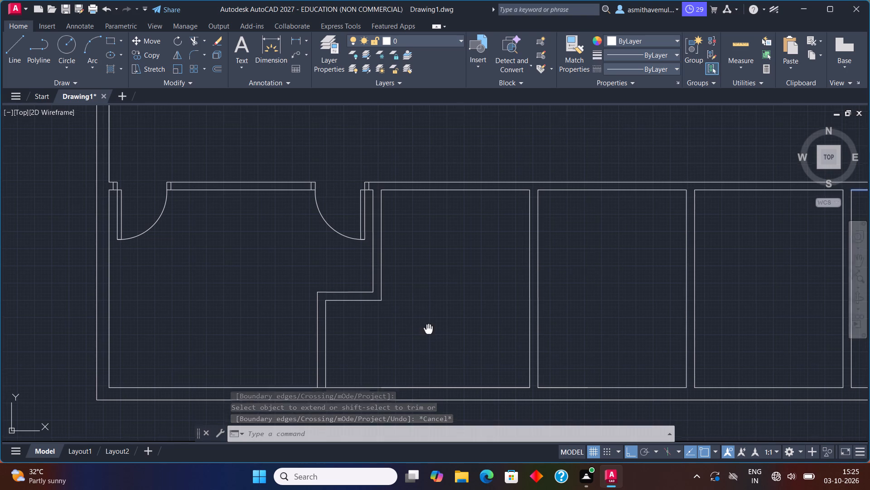
pyautogui.moveTo(429, 328); pyautogui.dragTo(438, 310, button='middle')
pyautogui.moveTo(474, 238); pyautogui.dragTo(427, 267, button='middle')
pyautogui.scroll(1, 454, 234)
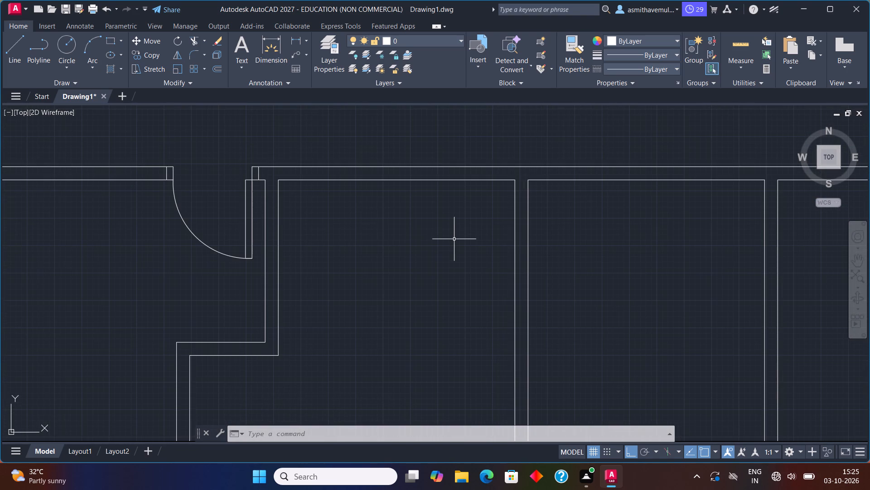
pyautogui.press('l')
pyautogui.press('Return')
pyautogui.write('FROM')
pyautogui.press('Return')
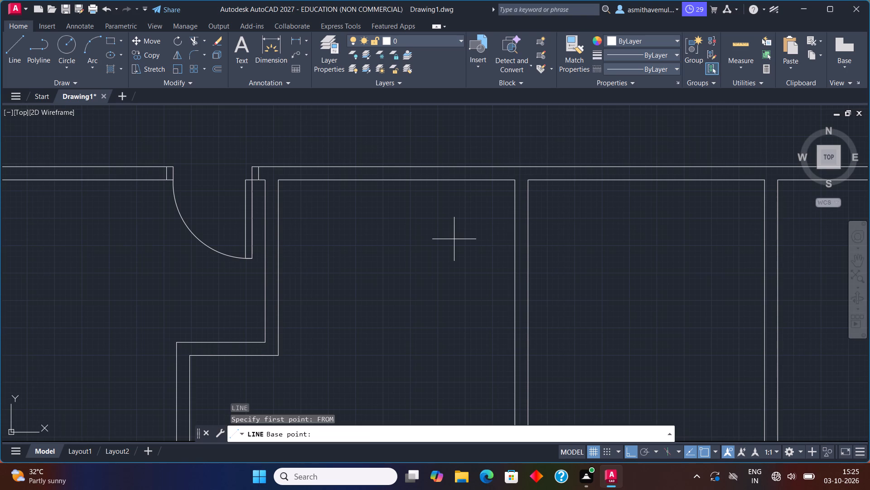
pyautogui.click(515, 182)
pyautogui.hotkey('shift', '@')
pyautogui.write('-3')
pyautogui.write('",0')
pyautogui.press('Return')
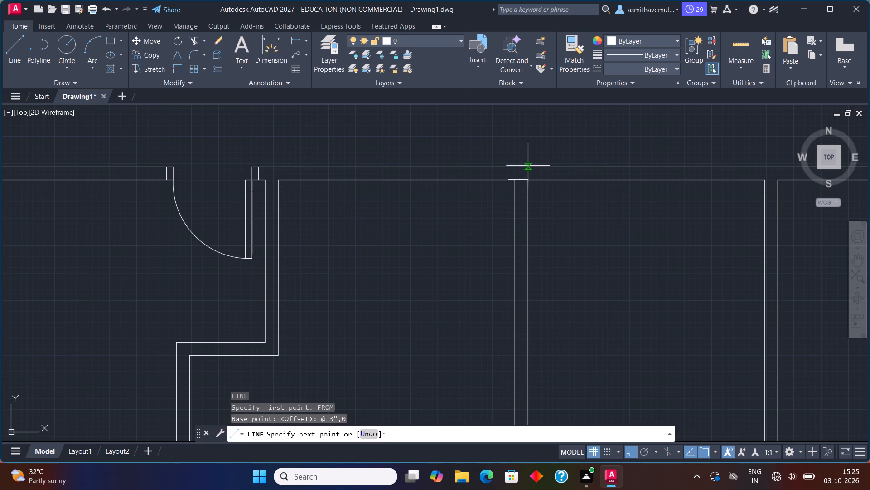
pyautogui.moveTo(536, 158); pyautogui.dragTo(489, 180, button='middle')
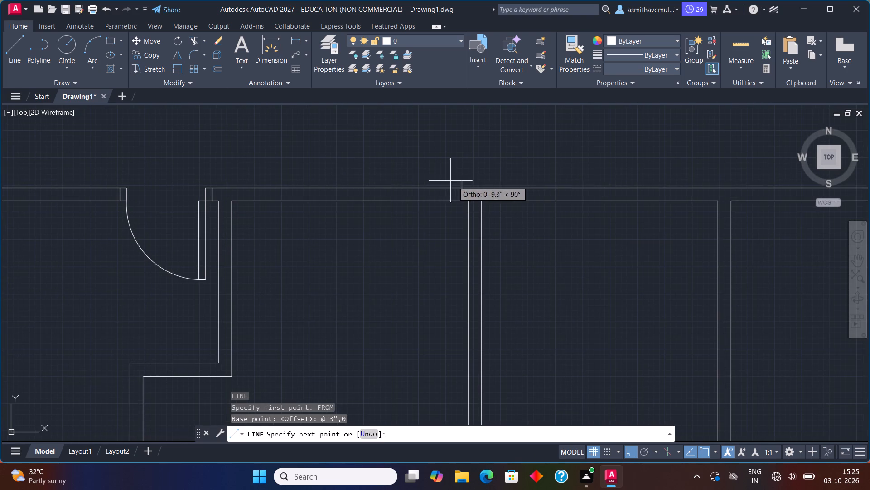
pyautogui.scroll(2, 480, 190)
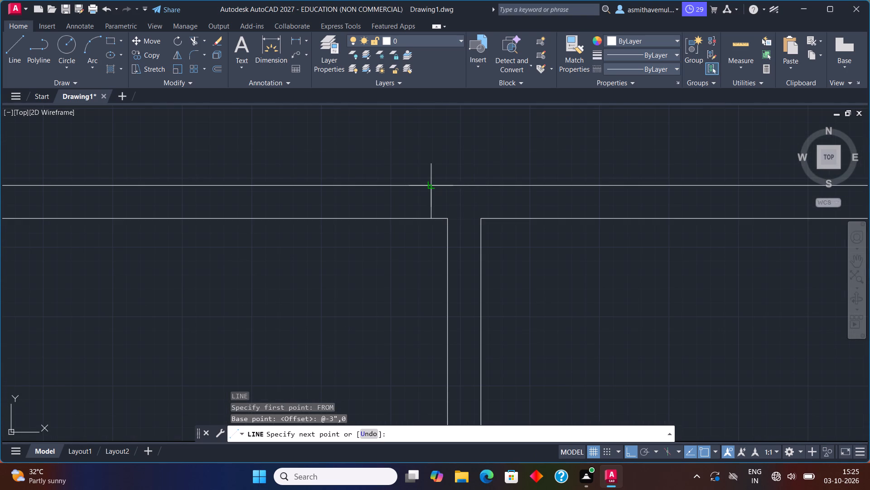
pyautogui.click(428, 183)
pyautogui.press('Escape')
# Offset the new jamb line 3" west to form the doorway's east jamb.
pyautogui.press('o')
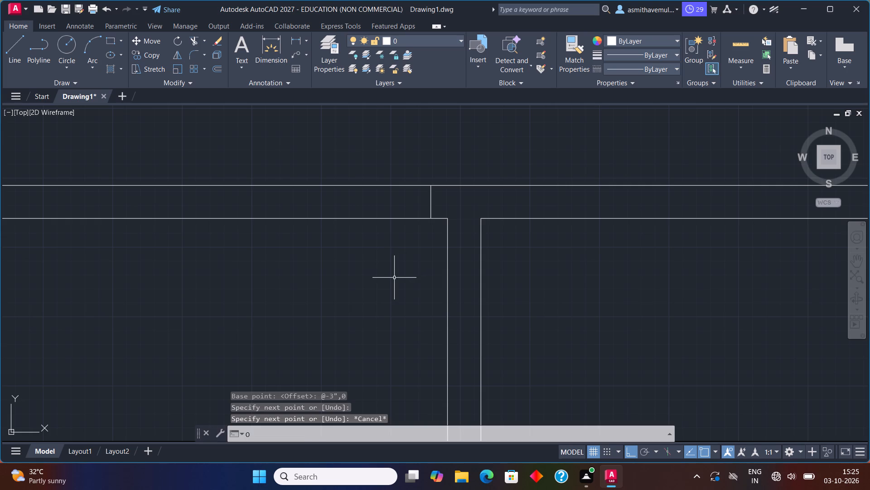
pyautogui.press('Return')
pyautogui.press('3')
pyautogui.hotkey('shift', '"')
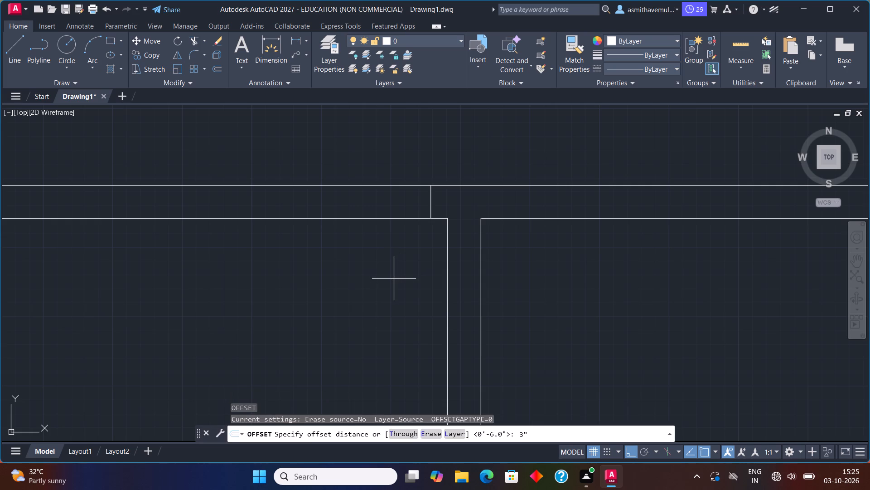
pyautogui.press('Return')
pyautogui.click(430, 197)
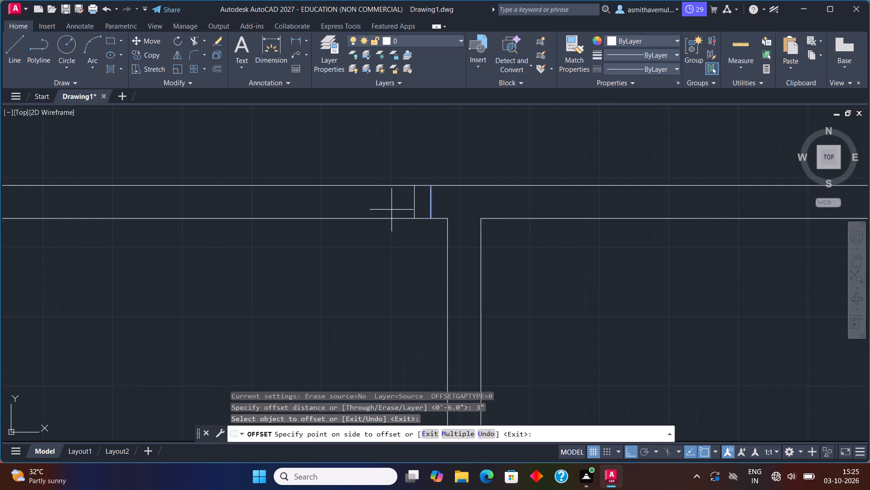
pyautogui.click(391, 210)
pyautogui.press('Escape')
# Offset the east jamb's west line 3' west to set the doorway width.
pyautogui.press('o')
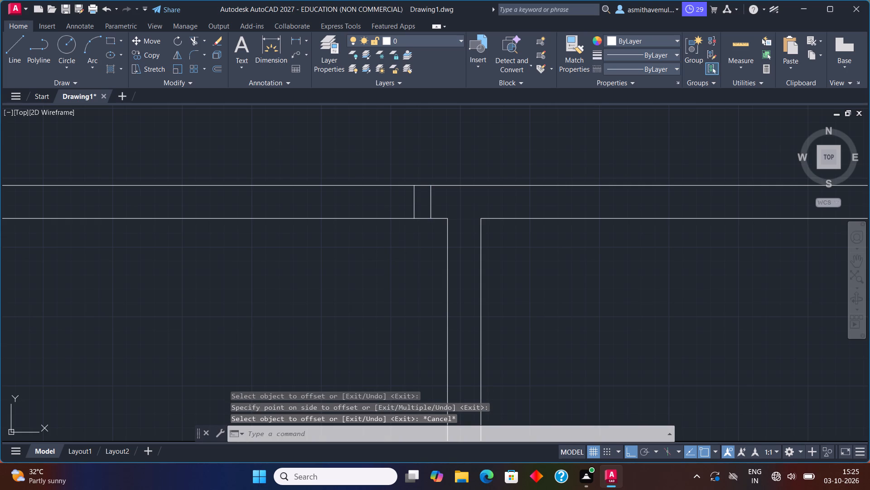
pyautogui.press('Return')
pyautogui.write("3'")
pyautogui.press('Return')
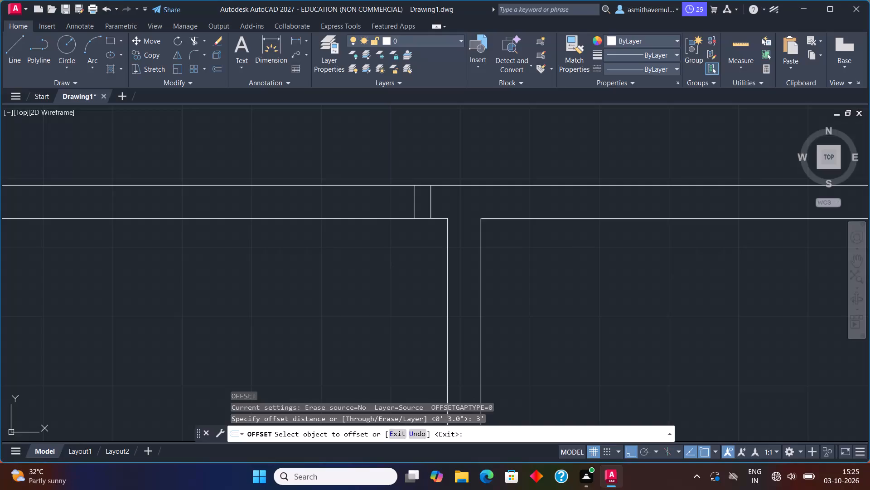
pyautogui.click(414, 209)
pyautogui.click(383, 203)
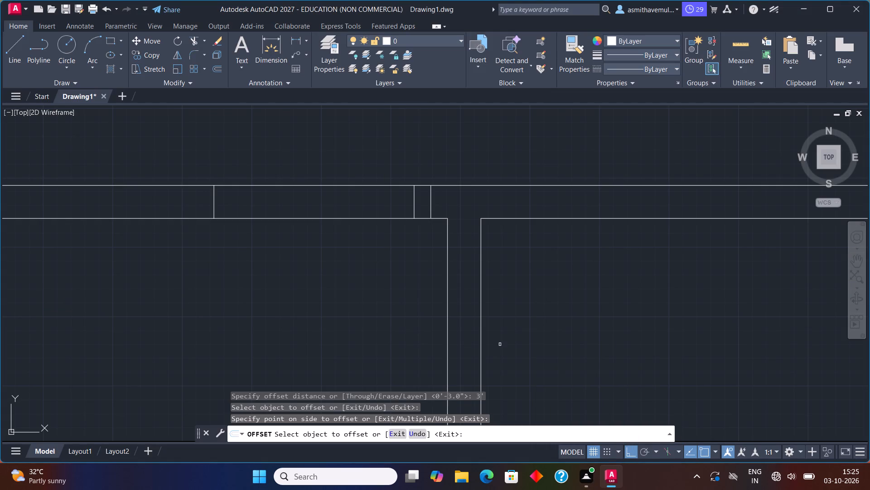
pyautogui.press('Escape')
# Offset the doorway's west edge line 3" west to form the west jamb.
pyautogui.press('o')
pyautogui.press('Return')
pyautogui.press('3')
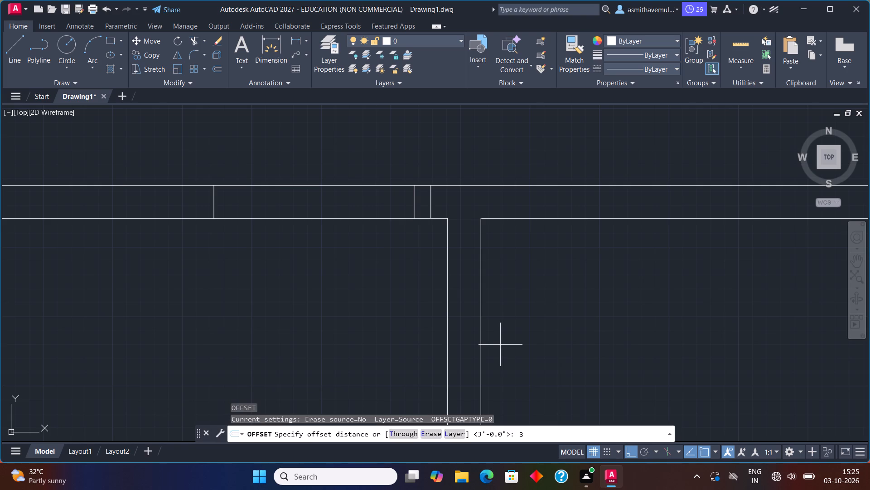
pyautogui.hotkey('shift', '"')
pyautogui.press('Return')
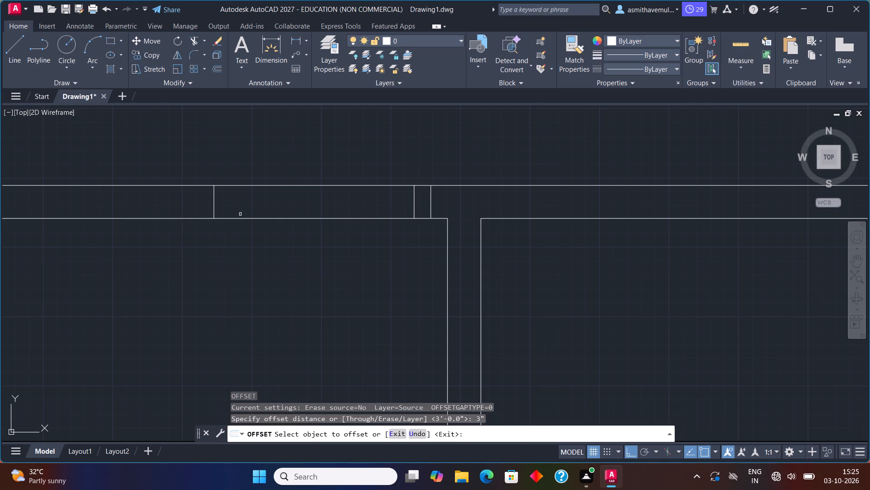
pyautogui.click(215, 205)
pyautogui.click(193, 201)
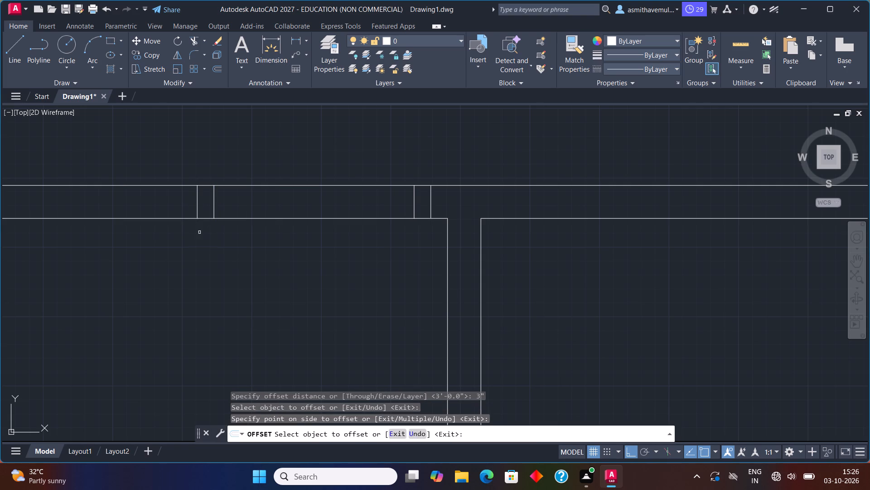
pyautogui.press('Escape')
# Trim both northern partition lines between the two jambs to open the 3' doorway.
pyautogui.press('t')
pyautogui.write('RIM')
pyautogui.press('Return')
pyautogui.moveTo(267, 279); pyautogui.dragTo(288, 245)
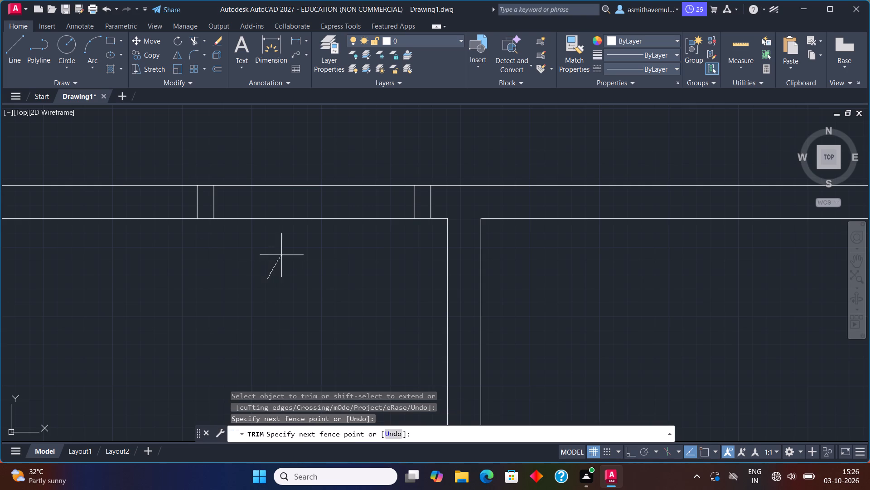
pyautogui.moveTo(288, 245); pyautogui.dragTo(387, 157)
pyautogui.press('Escape')
# Draw a 3" by 3' door leaf rectangle running southwest from the east jamb's lower west corner at the opened doorway.
pyautogui.scroll(-2, 387, 159)
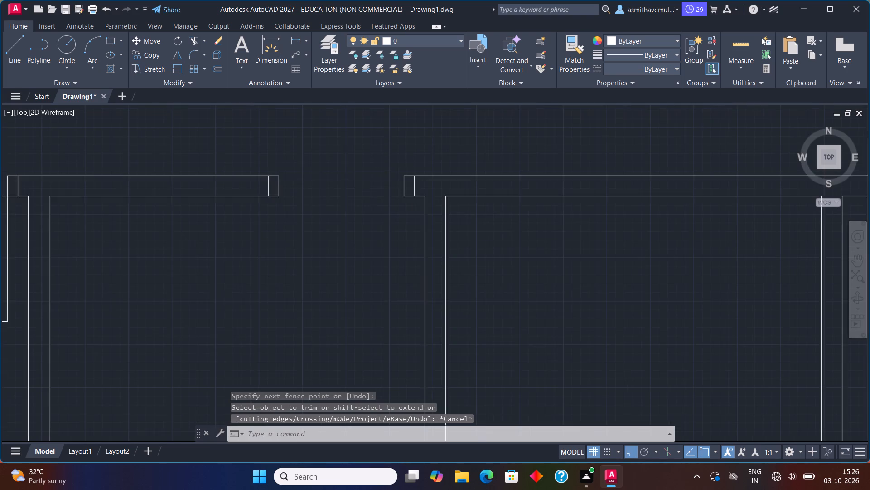
pyautogui.moveTo(384, 162); pyautogui.dragTo(334, 218, button='middle')
pyautogui.scroll(1, 335, 220)
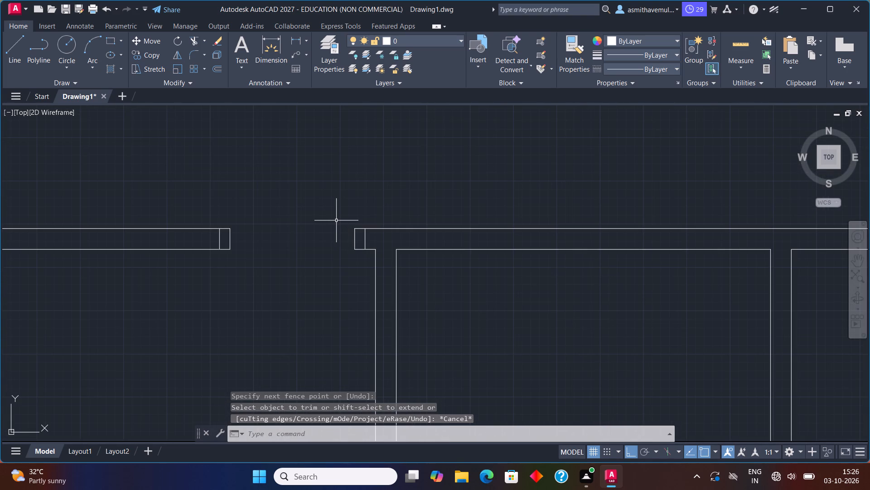
pyautogui.write('REC')
pyautogui.press('Return')
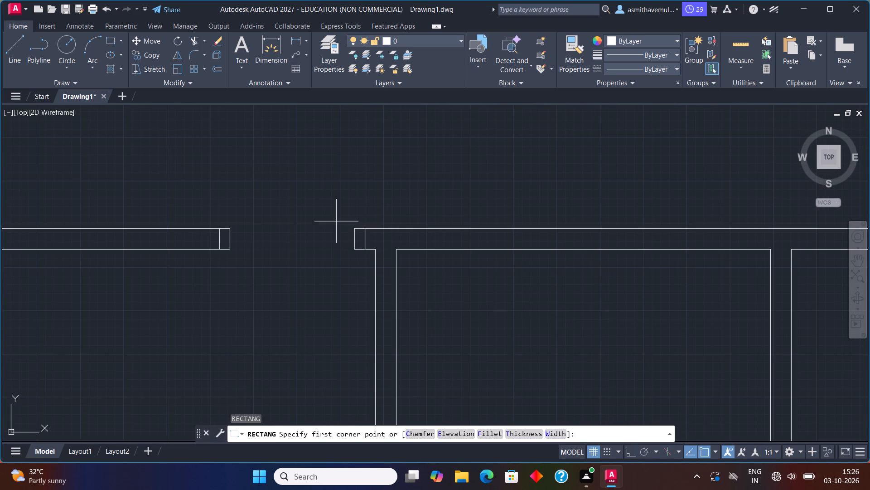
pyautogui.click(357, 249)
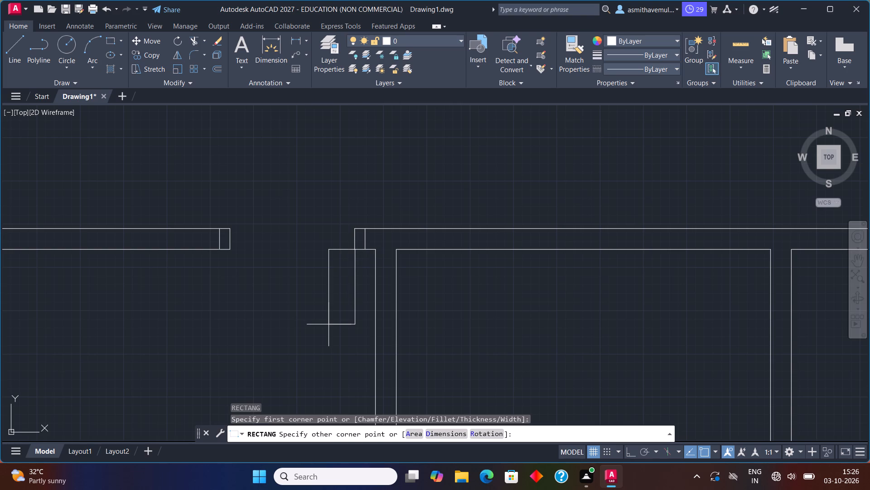
pyautogui.moveTo(328, 325); pyautogui.dragTo(309, 237, button='middle')
pyautogui.press('d')
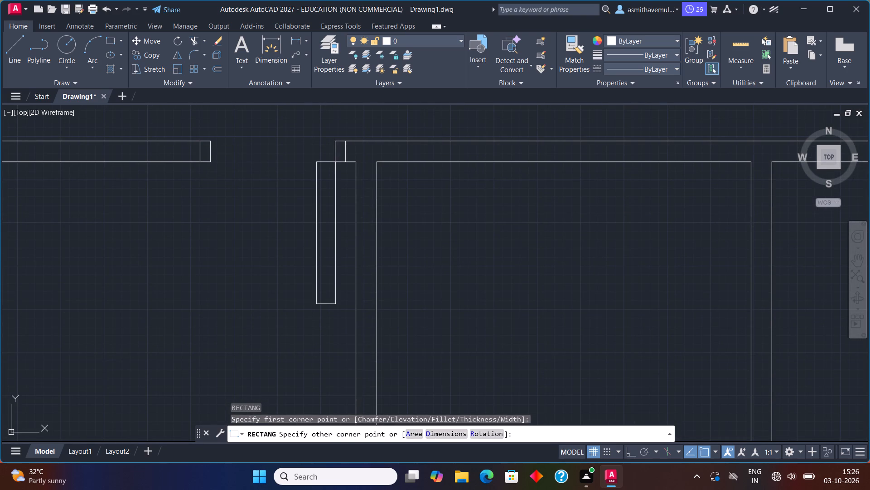
pyautogui.press('Return')
pyautogui.press('3')
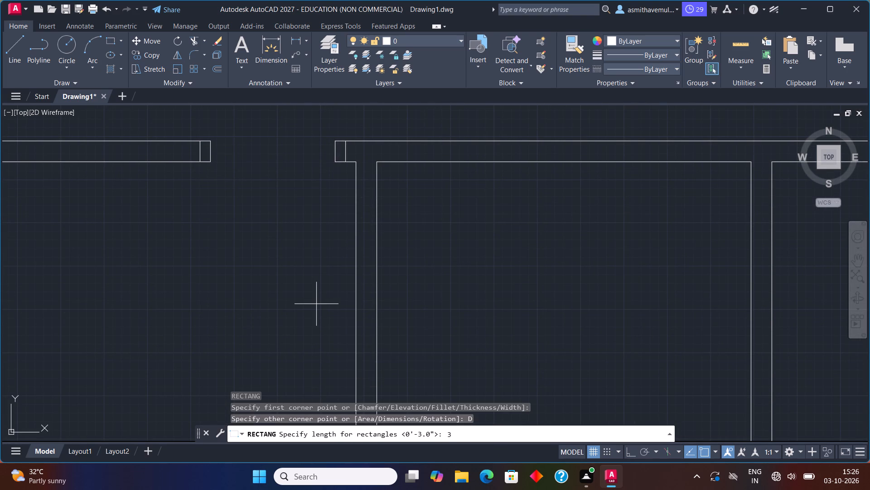
pyautogui.hotkey('shift', '"')
pyautogui.press('Return')
pyautogui.write("3'")
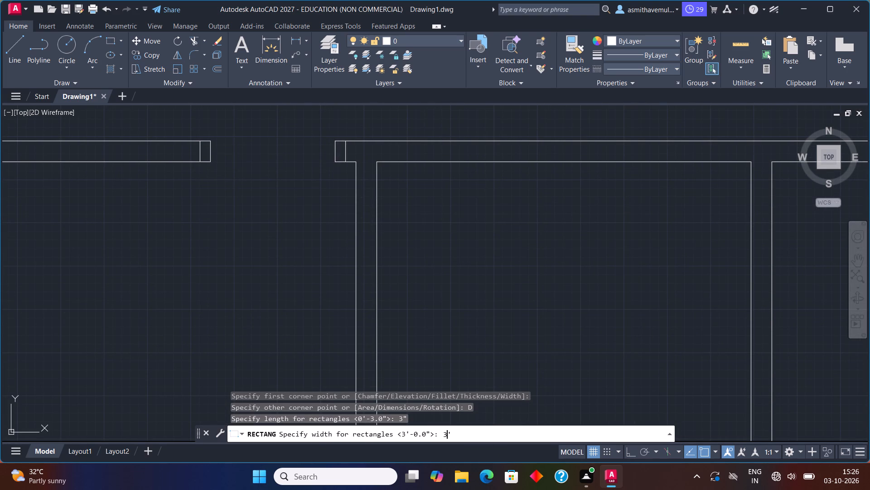
pyautogui.press('Return')
pyautogui.click(317, 304)
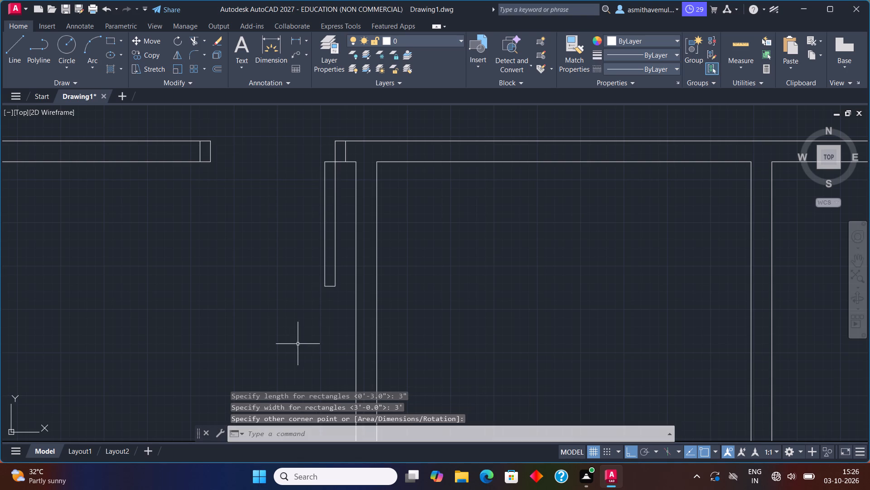
# Draw the door swing arc through the leaf's two southern corners, ending at the west jamb's lower east corner.
pyautogui.write('AR')
pyautogui.press('c')
pyautogui.press('Return')
pyautogui.click(337, 286)
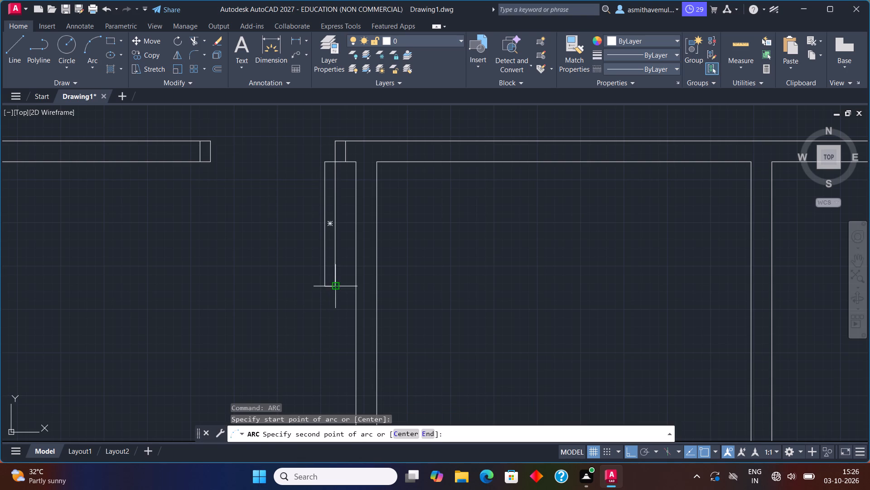
pyautogui.click(326, 285)
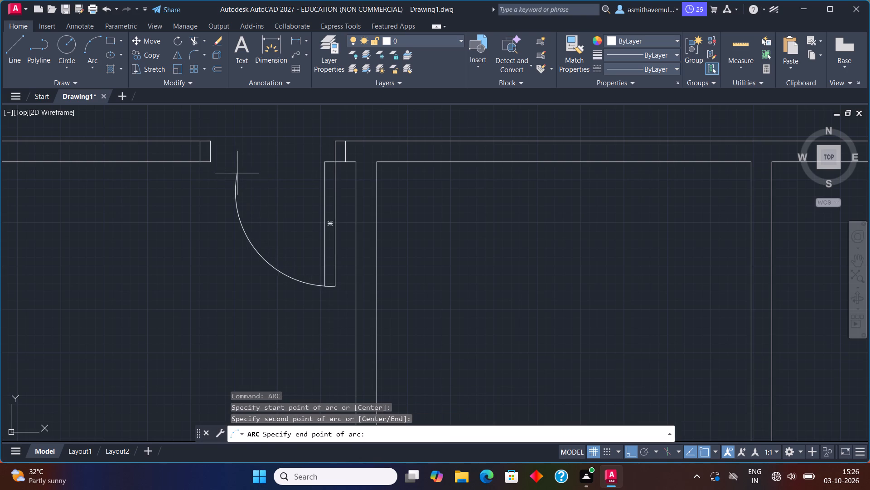
pyautogui.click(212, 161)
# Draw a jamb line across the northern partition, starting 3" east of the next room's northwest inner corner.
pyautogui.scroll(-1, 483, 224)
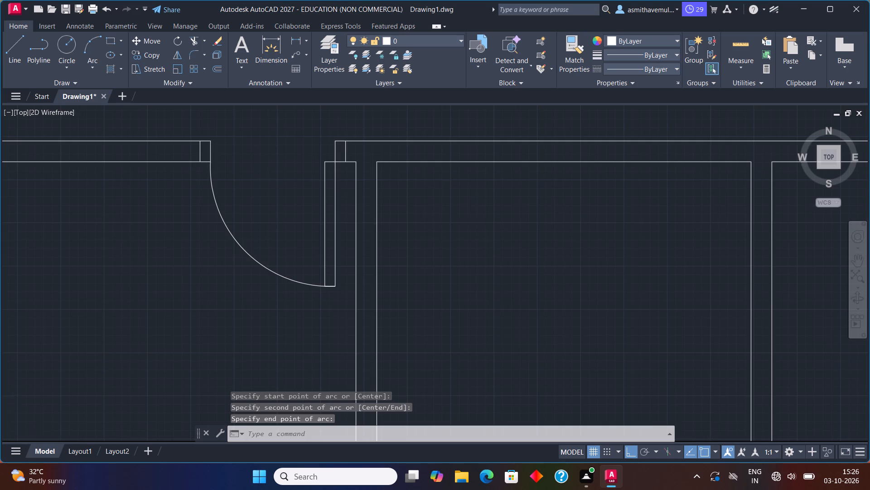
pyautogui.scroll(-1, 545, 280)
pyautogui.moveTo(541, 277); pyautogui.dragTo(365, 241, button='middle')
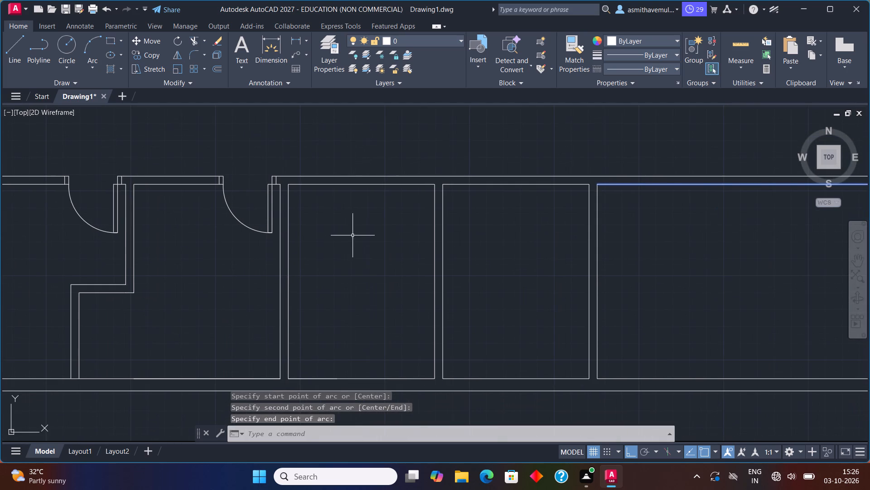
pyautogui.press('l')
pyautogui.press('Return')
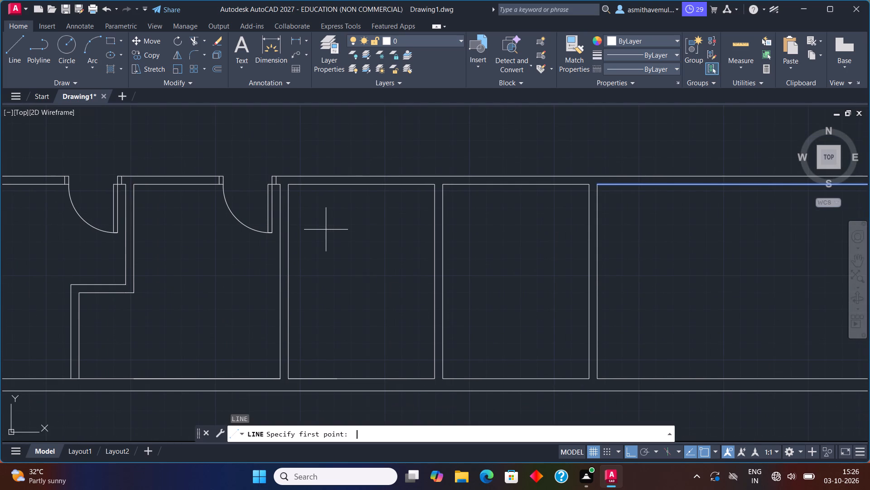
pyautogui.write('FROM')
pyautogui.press('Return')
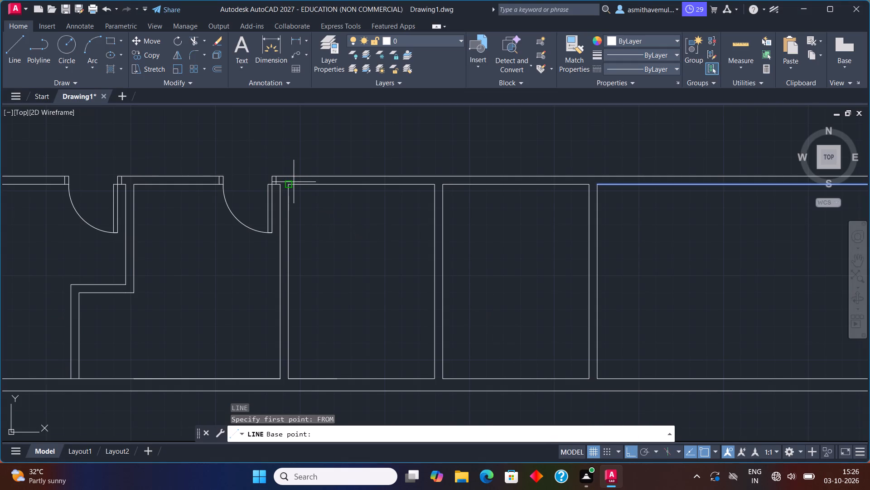
pyautogui.click(288, 185)
pyautogui.hotkey('shift', '@')
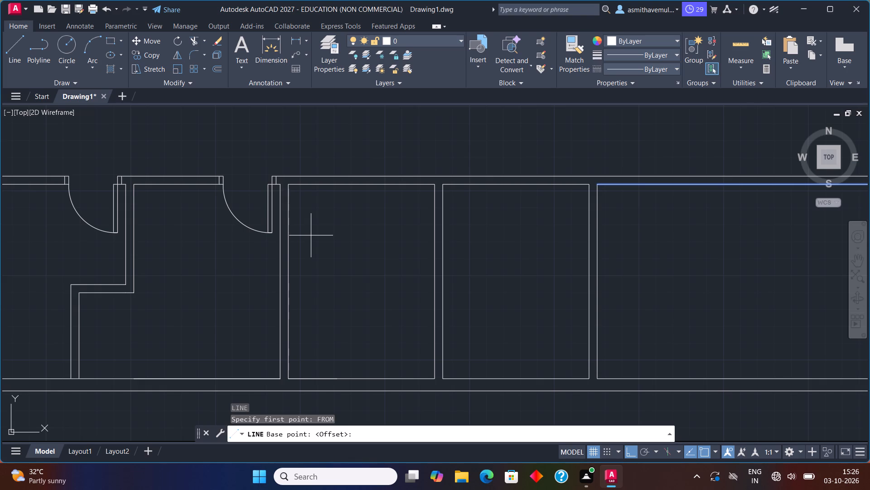
pyautogui.press('3')
pyautogui.write('",0')
pyautogui.press('Return')
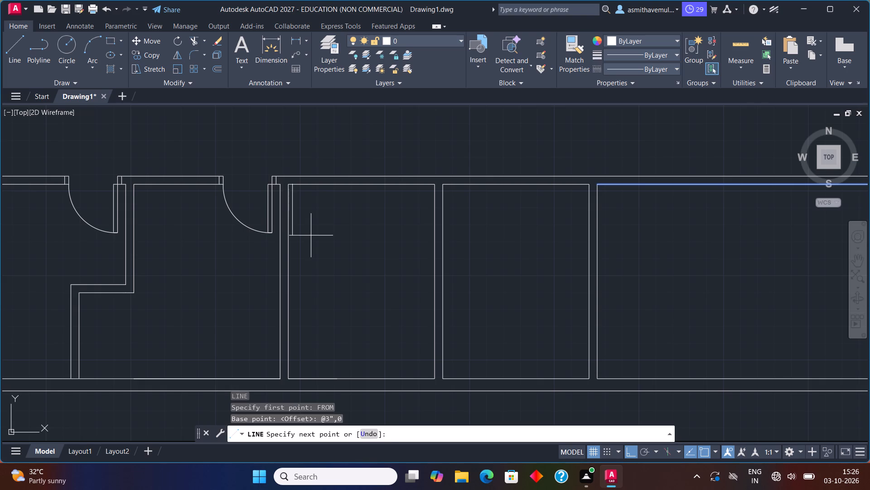
pyautogui.scroll(2, 309, 177)
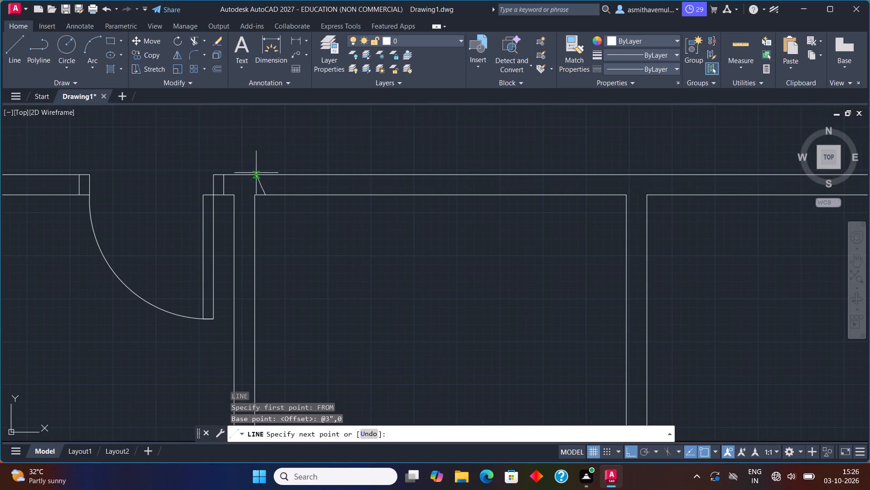
pyautogui.click(265, 174)
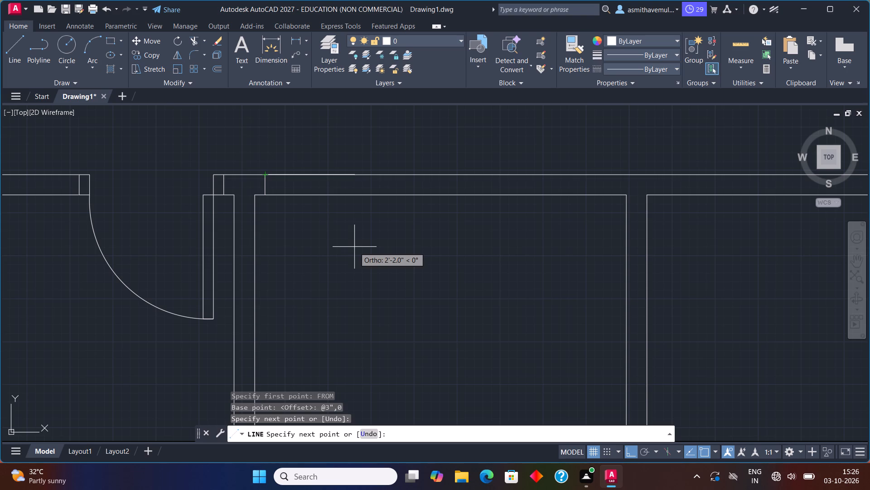
pyautogui.press('Escape')
# Offset the new jamb line 3" east to form the doorway's west jamb.
pyautogui.press('o')
pyautogui.press('Return')
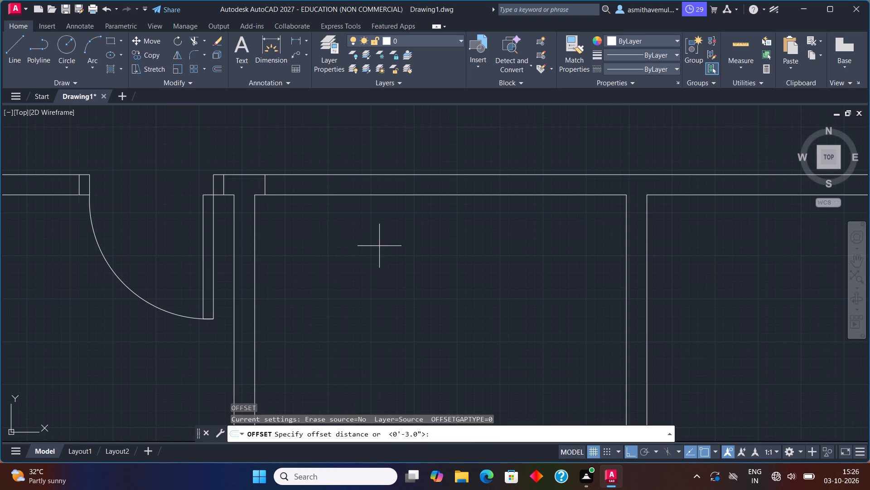
pyautogui.press('3')
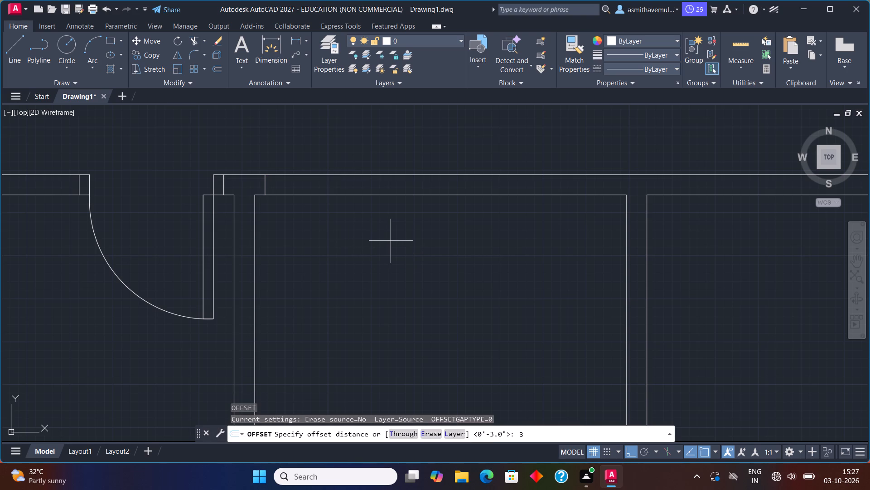
pyautogui.hotkey('shift', '"')
pyautogui.press('Return')
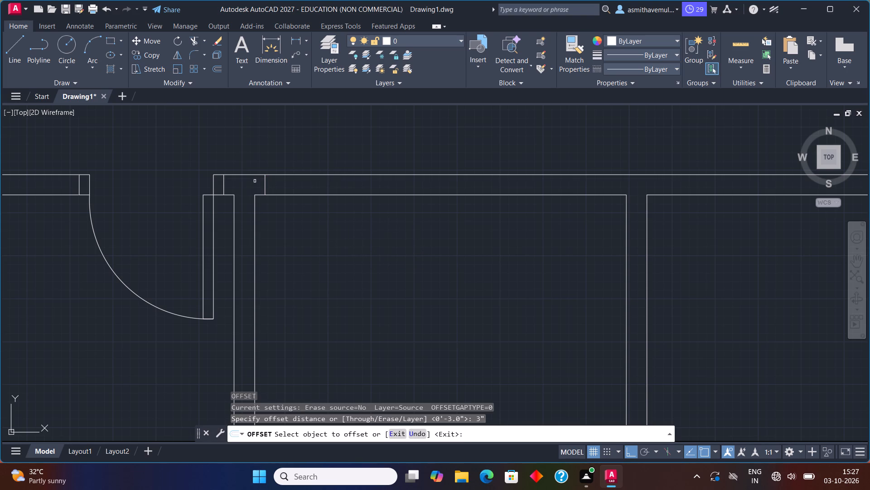
pyautogui.click(265, 184)
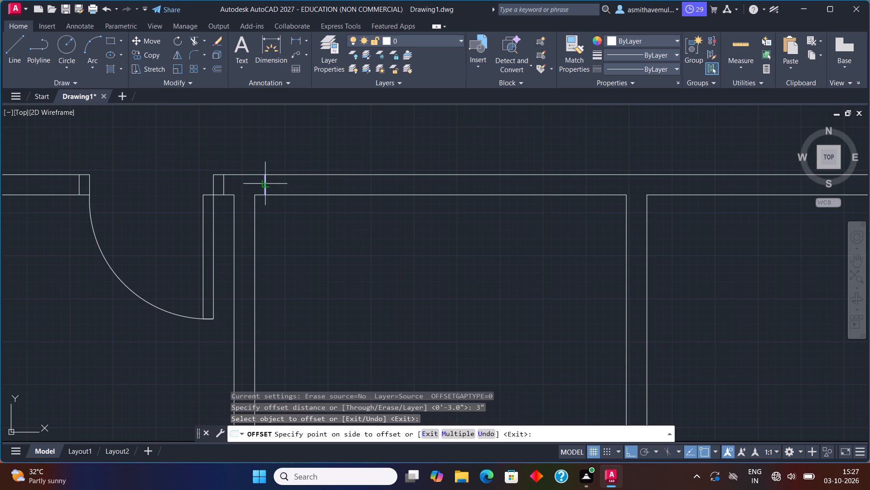
pyautogui.click(335, 199)
pyautogui.press('Escape')
# Offset the west jamb's east line 3' east to set the doorway width.
pyautogui.press('o')
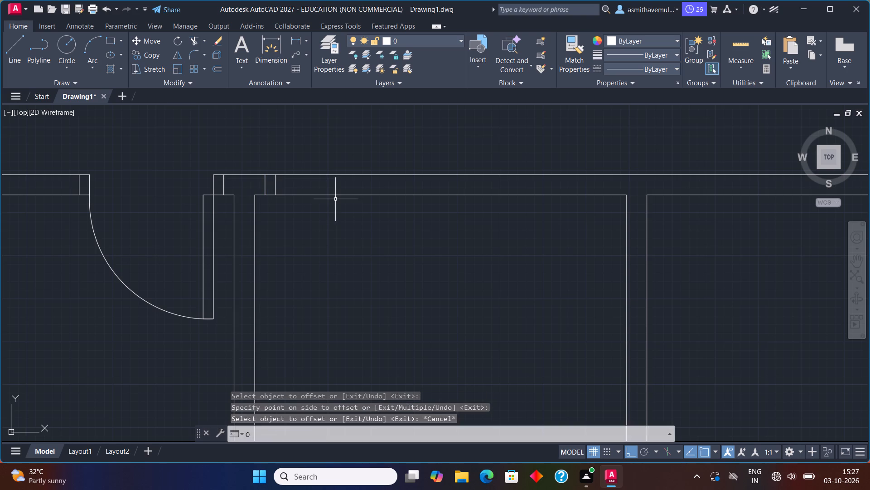
pyautogui.press('Return')
pyautogui.write("3'")
pyautogui.press('Return')
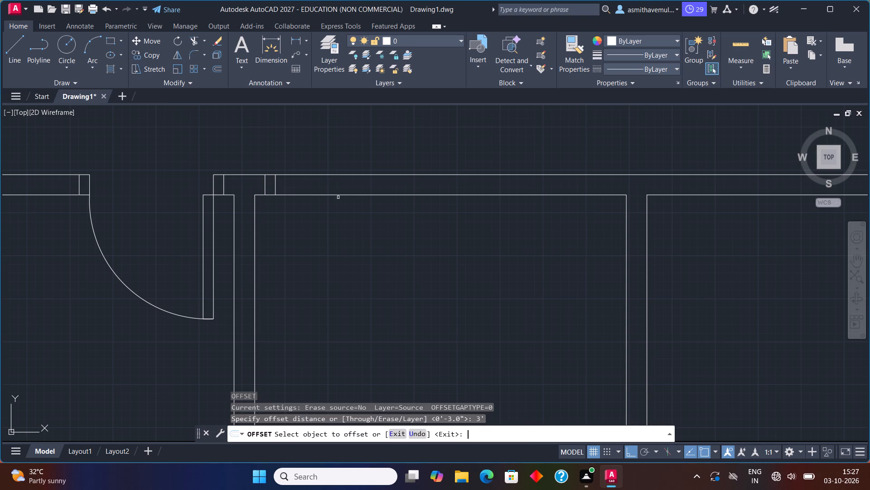
pyautogui.click(275, 186)
pyautogui.click(296, 177)
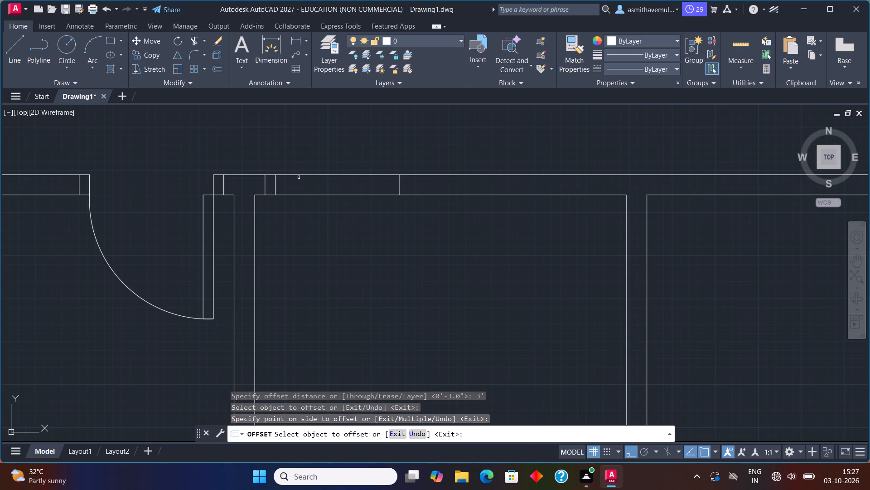
pyautogui.press('Escape')
# Offset the doorway's east edge line 3" east to form the east jamb.
pyautogui.press('o')
pyautogui.press('Return')
pyautogui.press('3')
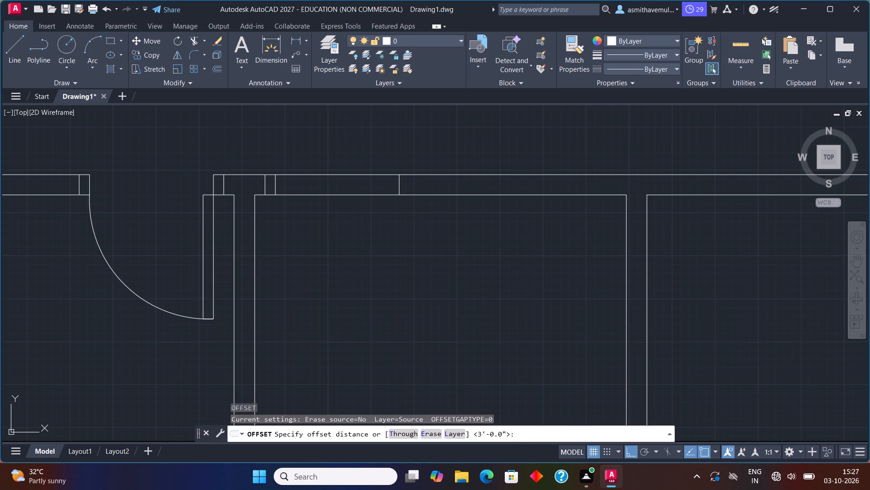
pyautogui.hotkey('shift', '"')
pyautogui.press('Return')
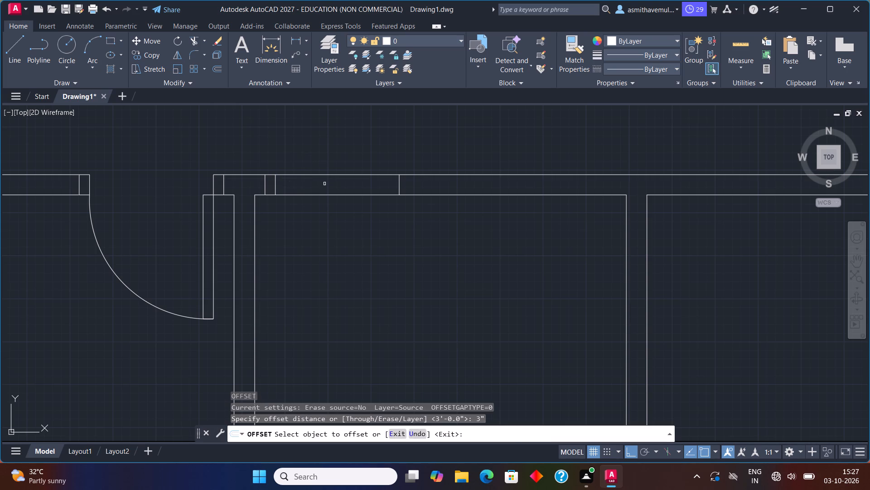
pyautogui.moveTo(399, 185); pyautogui.dragTo(405, 185)
pyautogui.click(417, 183)
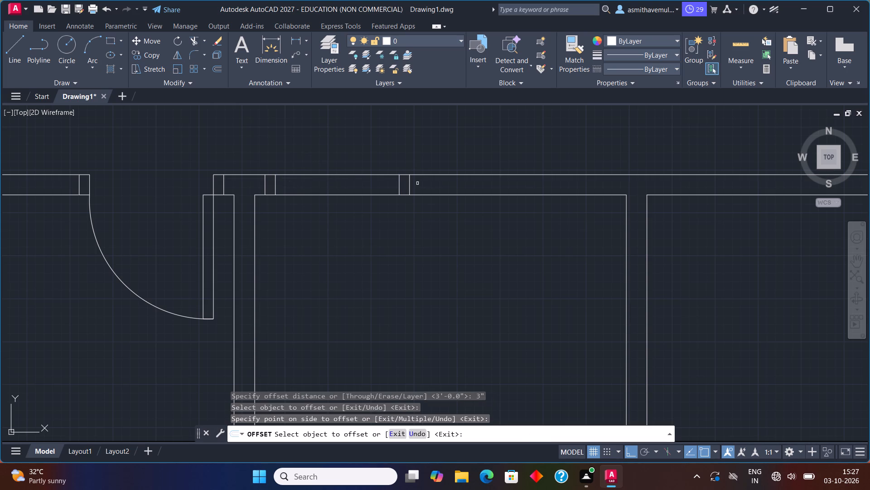
pyautogui.press('Escape')
# Trim both northern partition lines between the two new jambs to open the 3' doorway.
pyautogui.write('TRIM')
pyautogui.press('Return')
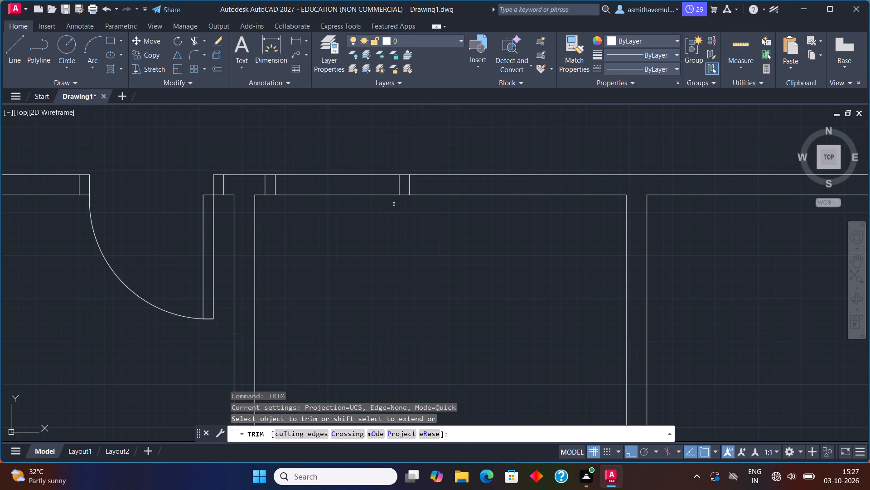
pyautogui.moveTo(378, 206); pyautogui.dragTo(361, 149)
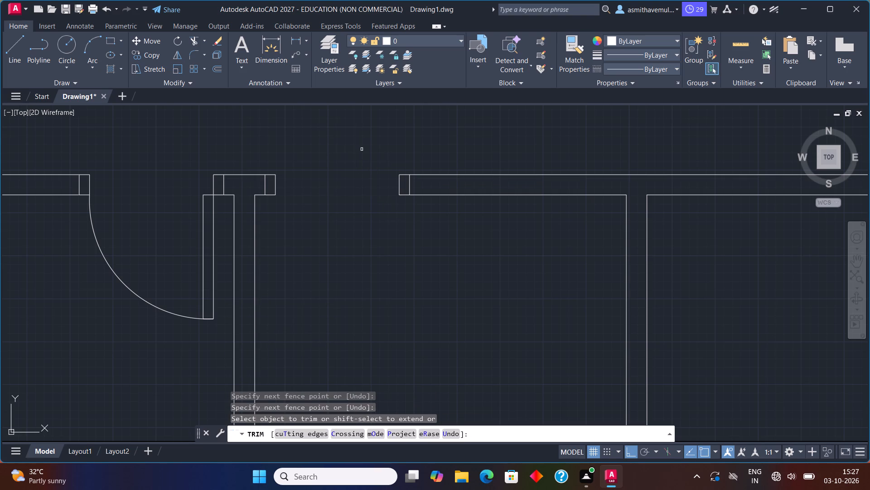
pyautogui.press('Escape')
# Draw a 3" by 3' rectangular door leaf running south from the new doorway's west jamb at its inner south corner.
pyautogui.scroll(-1, 366, 167)
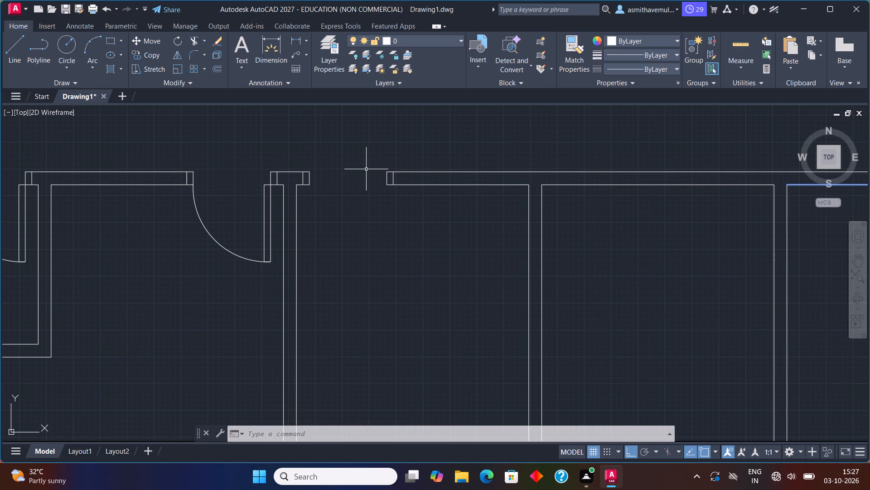
pyautogui.write('RE')
pyautogui.press('c')
pyautogui.press('Return')
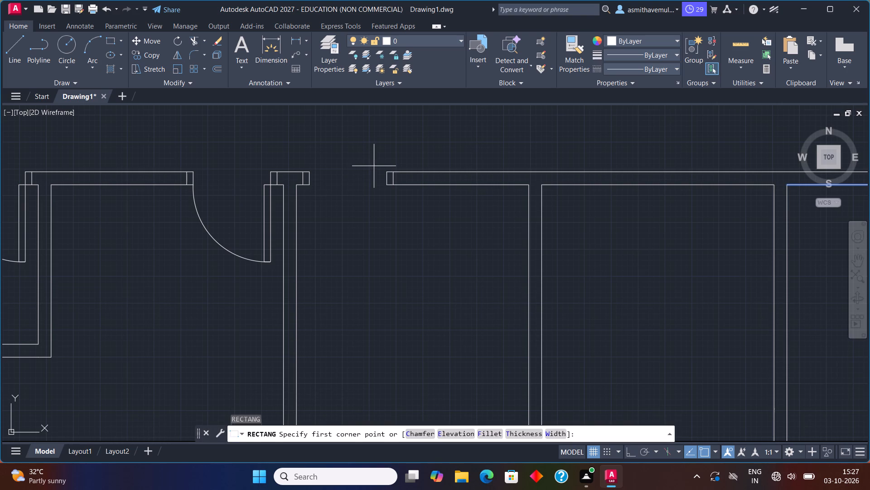
pyautogui.click(310, 184)
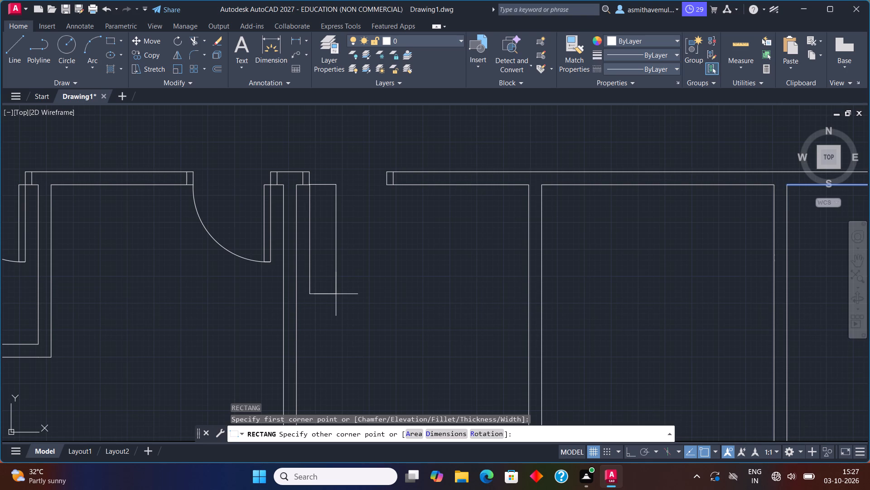
pyautogui.press('d')
pyautogui.press('Return')
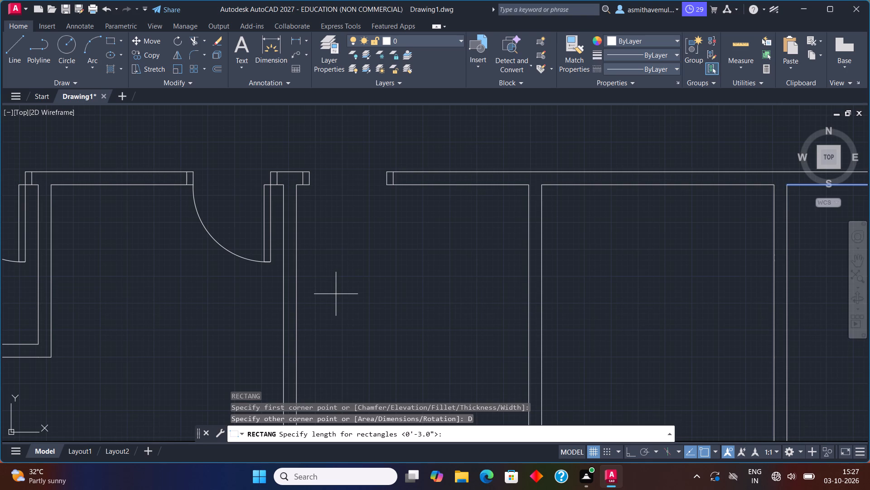
pyautogui.press('3')
pyautogui.hotkey('shift', '"')
pyautogui.press('Return')
pyautogui.write("3'")
pyautogui.press('Return')
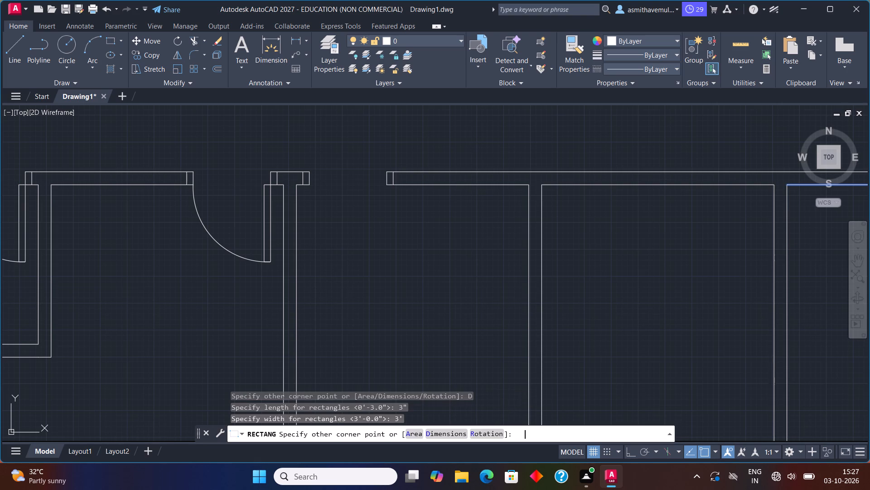
pyautogui.click(336, 294)
pyautogui.write('ARC')
pyautogui.press('Return')
pyautogui.scroll(1, 280, 262)
pyautogui.click(374, 257)
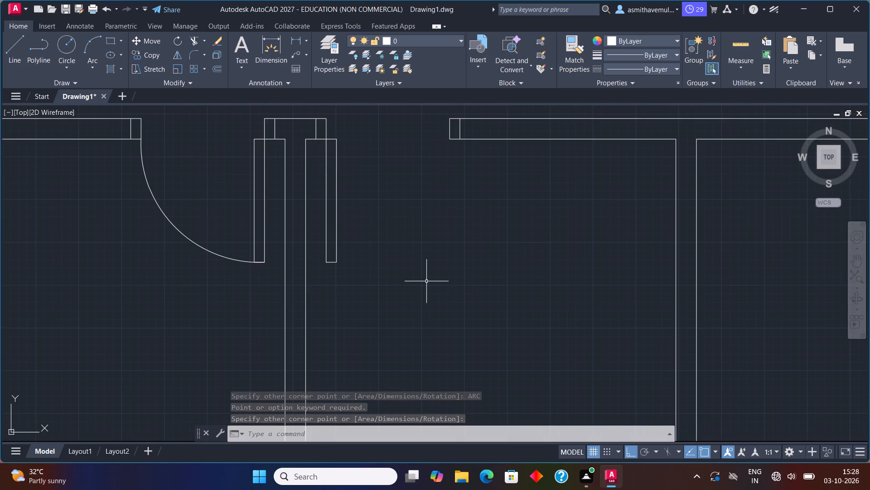
# Draw the door's swing arc through the leaf's two south corners, ending at the east jamb's southwest corner.
pyautogui.press('a')
pyautogui.write('RC')
pyautogui.press('Return')
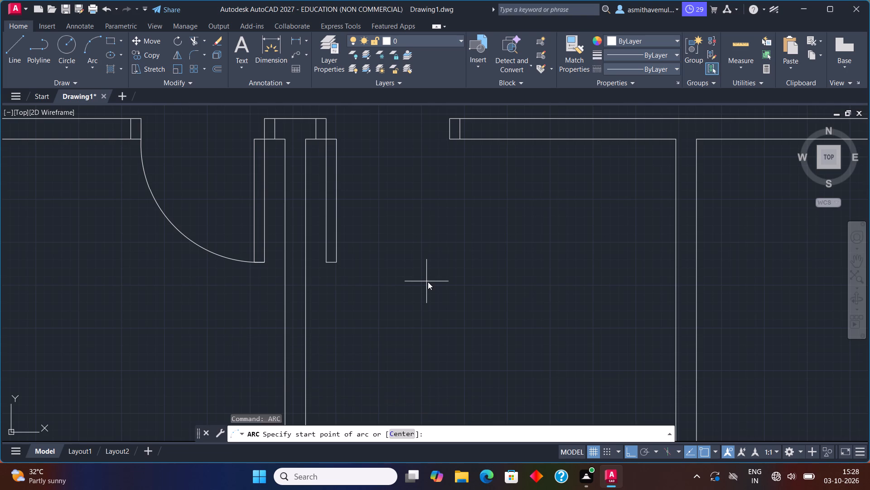
pyautogui.scroll(1, 415, 281)
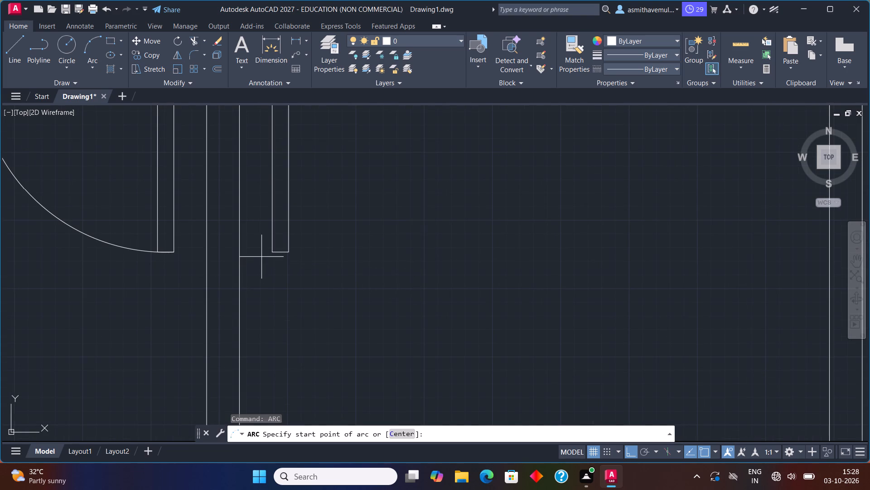
pyautogui.click(271, 252)
pyautogui.click(287, 250)
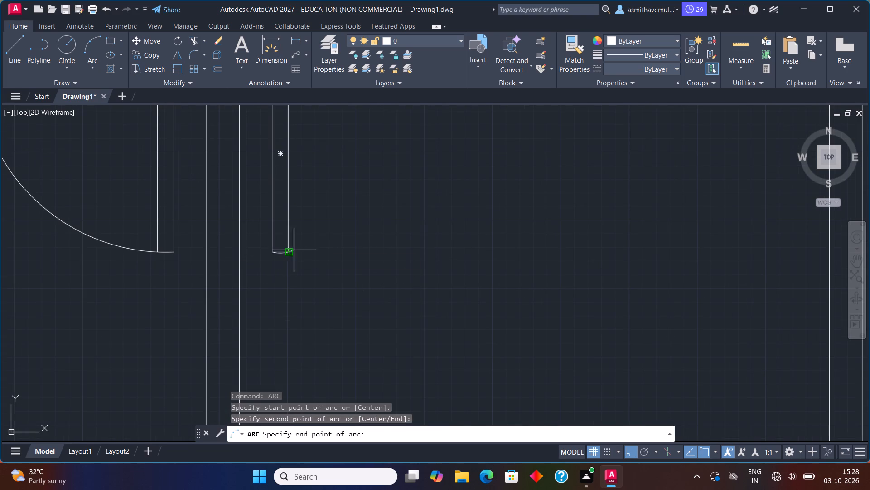
pyautogui.moveTo(506, 235); pyautogui.dragTo(520, 425, button='middle')
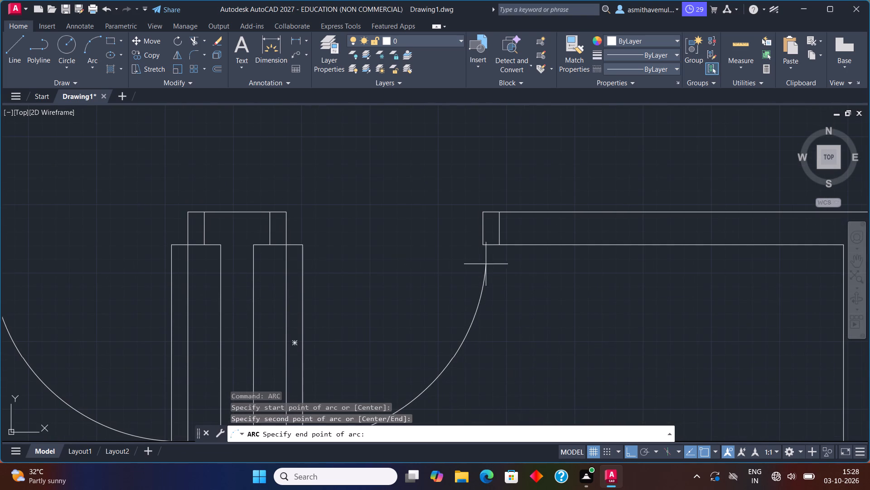
pyautogui.click(483, 243)
# Draw a jamb line across the northern partition, starting 3" west of the fourth room's inner northeast corner.
pyautogui.scroll(-2, 556, 294)
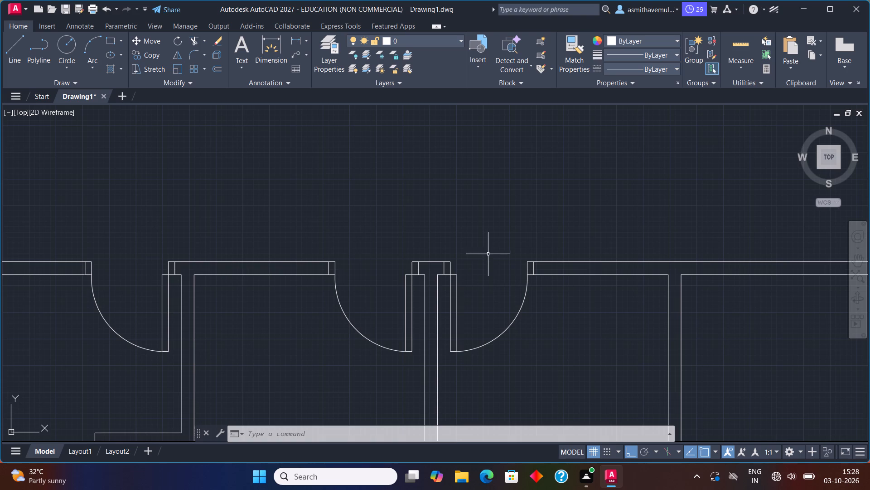
pyautogui.scroll(-1, 488, 254)
pyautogui.scroll(-1, 524, 338)
pyautogui.moveTo(523, 338); pyautogui.dragTo(391, 288, button='middle')
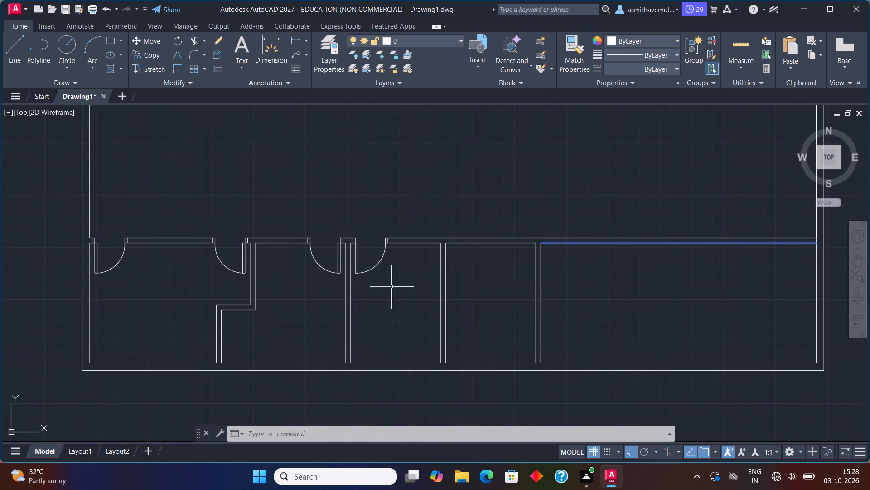
pyautogui.moveTo(531, 272); pyautogui.dragTo(472, 309, button='middle')
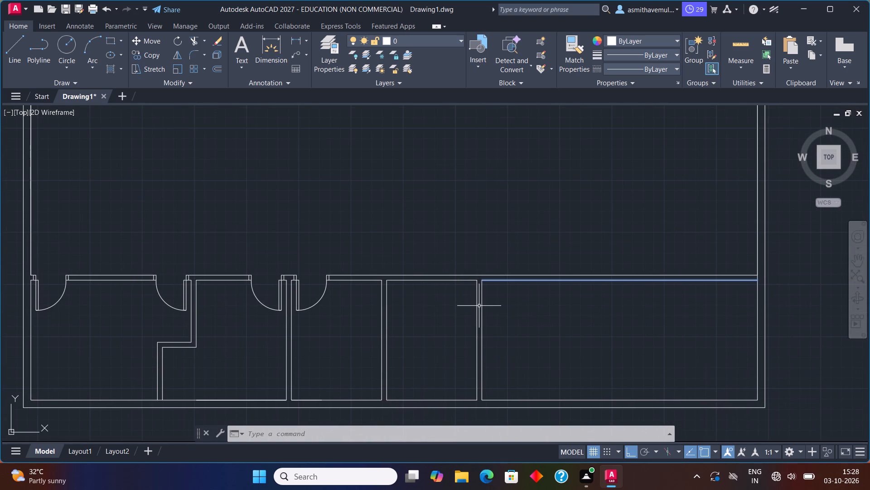
pyautogui.moveTo(518, 284); pyautogui.dragTo(510, 288, button='middle')
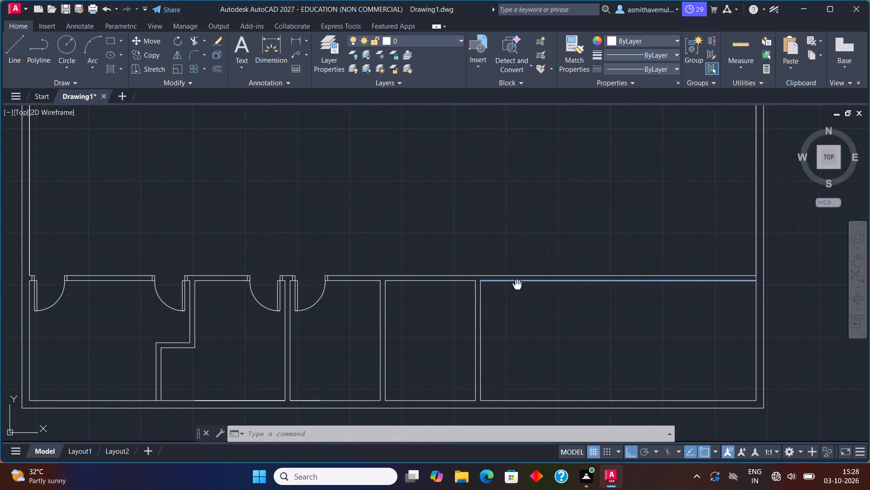
pyautogui.moveTo(510, 288); pyautogui.dragTo(482, 297, button='middle')
pyautogui.scroll(1, 424, 297)
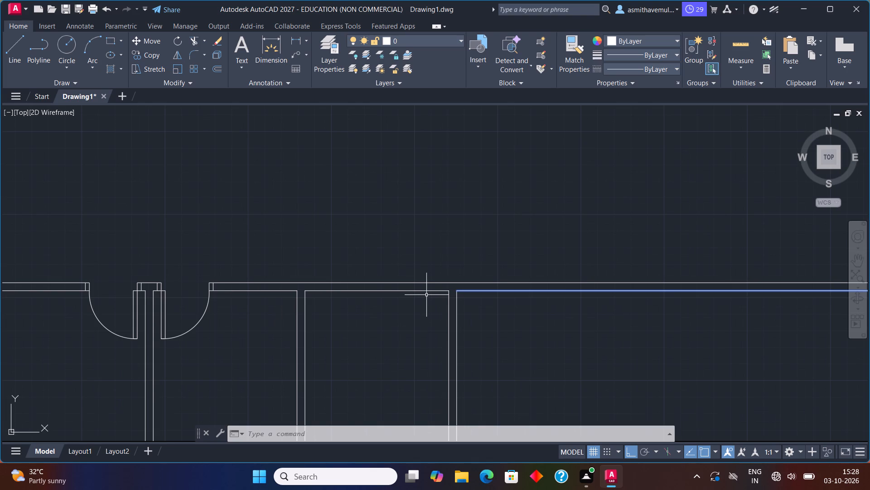
pyautogui.press('l')
pyautogui.press('Return')
pyautogui.write('FROM')
pyautogui.press('Return')
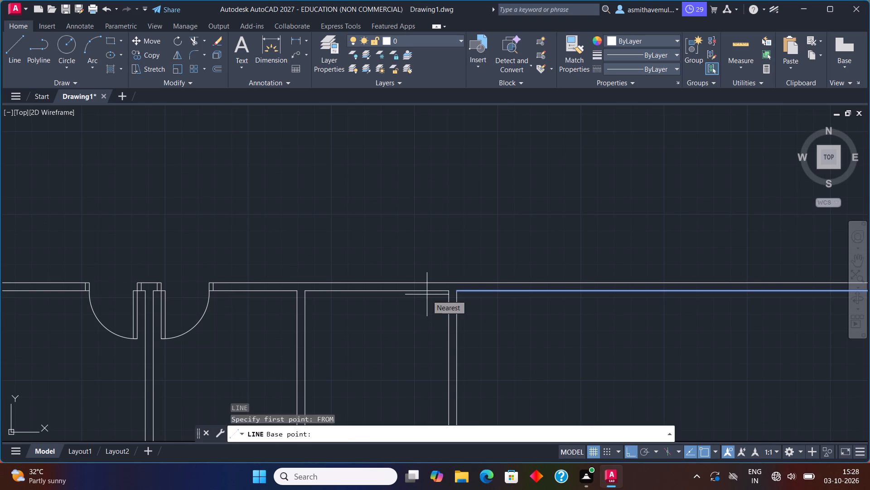
pyautogui.click(447, 292)
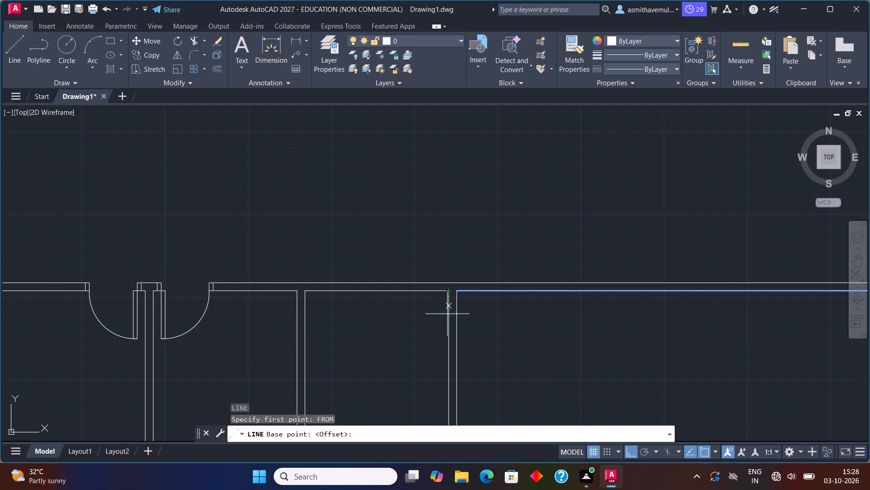
pyautogui.hotkey('shift', '@')
pyautogui.write('-3')
pyautogui.write('",0')
pyautogui.press('Return')
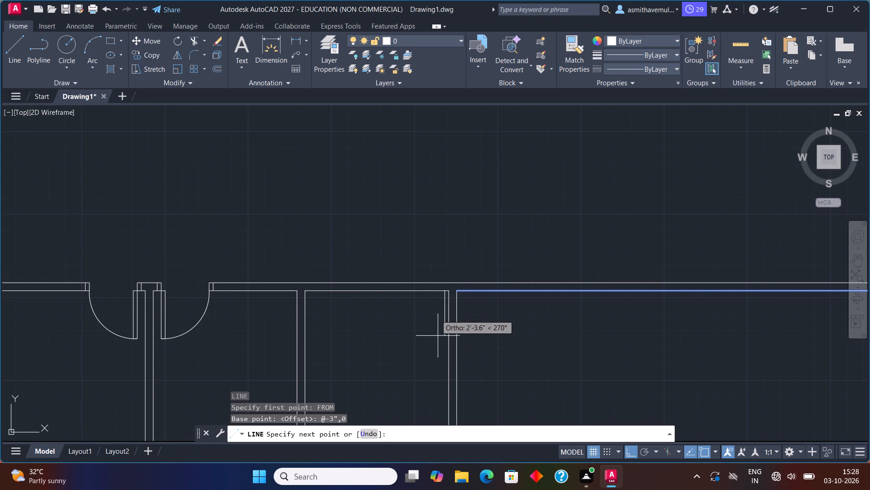
pyautogui.scroll(3, 440, 300)
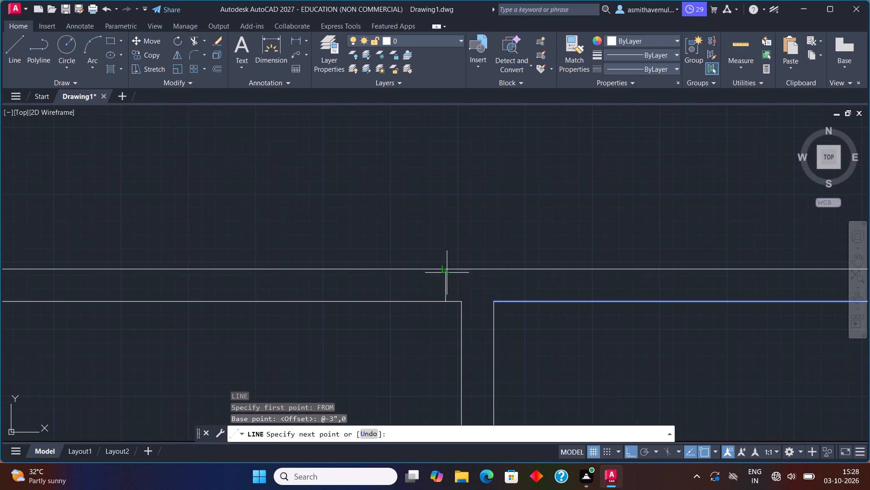
pyautogui.click(449, 269)
pyautogui.press('Escape')
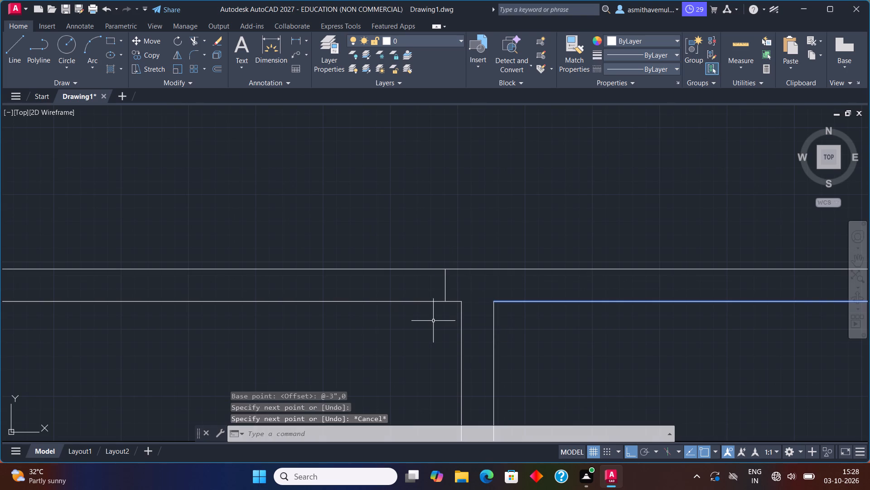
# Offset the new jamb line 3" west to form the doorway's east jamb.
pyautogui.press('o')
pyautogui.press('Return')
pyautogui.press('3')
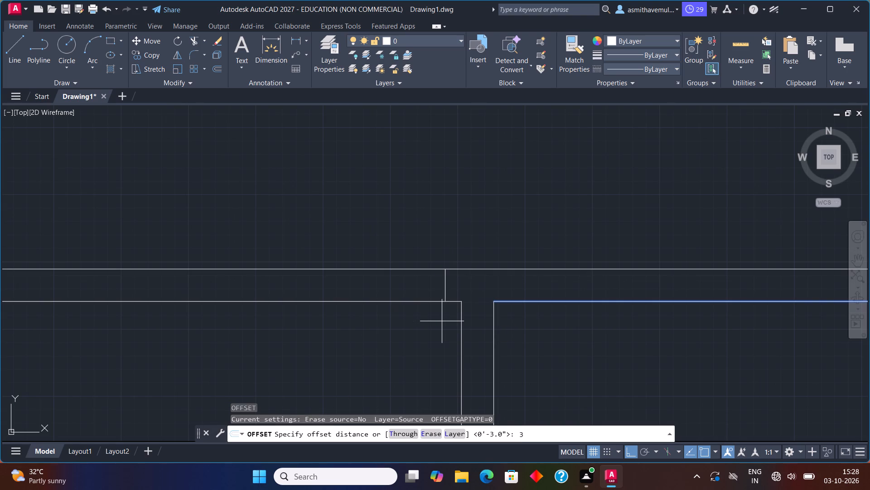
pyautogui.hotkey('shift', '"')
pyautogui.press('Return')
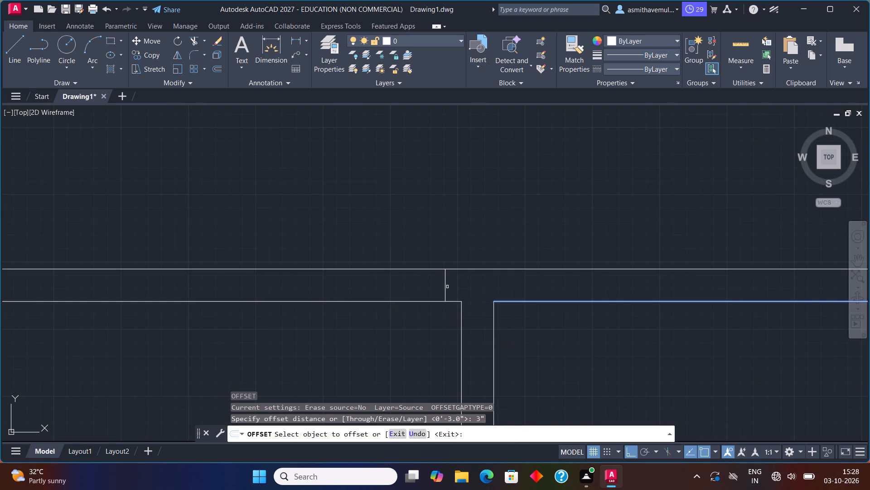
pyautogui.click(446, 285)
pyautogui.click(426, 284)
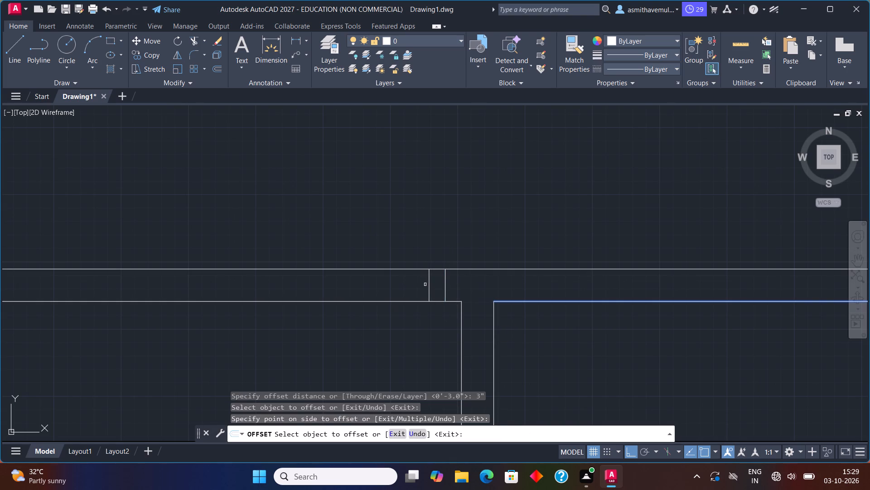
pyautogui.press('Escape')
# Offset the east jamb's west line 3' west to set the doorway width.
pyautogui.press('o')
pyautogui.press('Return')
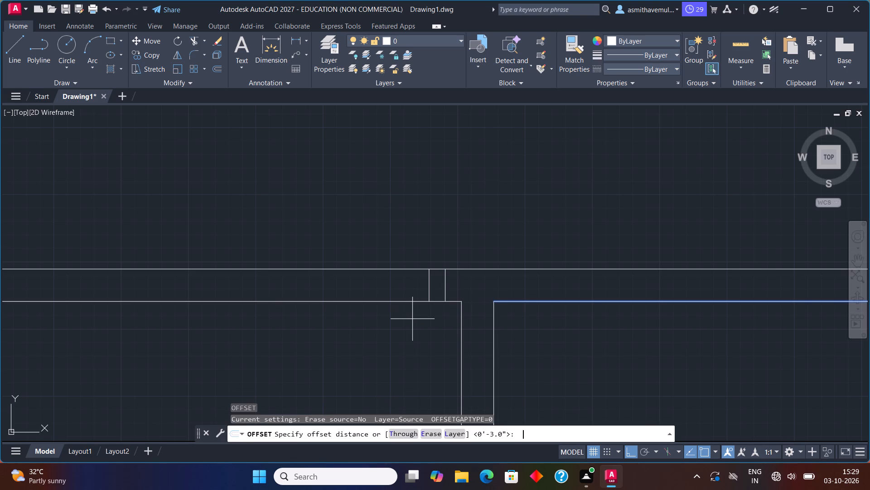
pyautogui.write("3'")
pyautogui.press('Return')
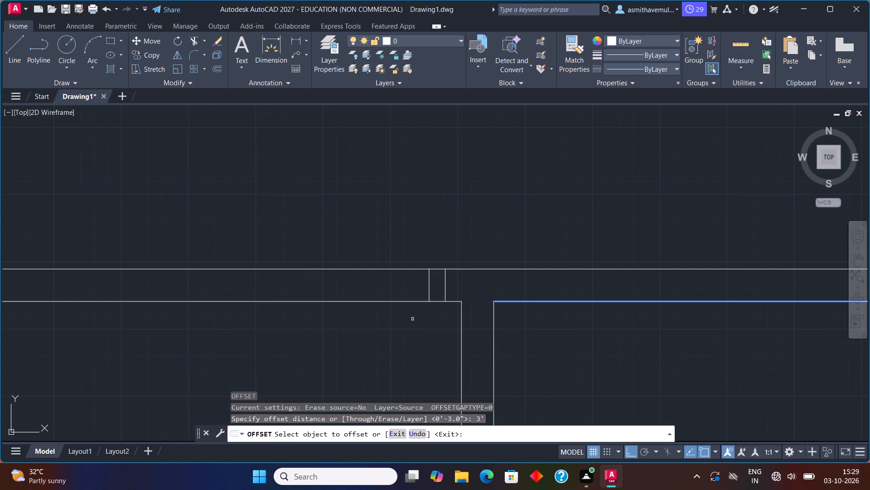
pyautogui.click(428, 291)
pyautogui.click(373, 286)
pyautogui.press('Escape')
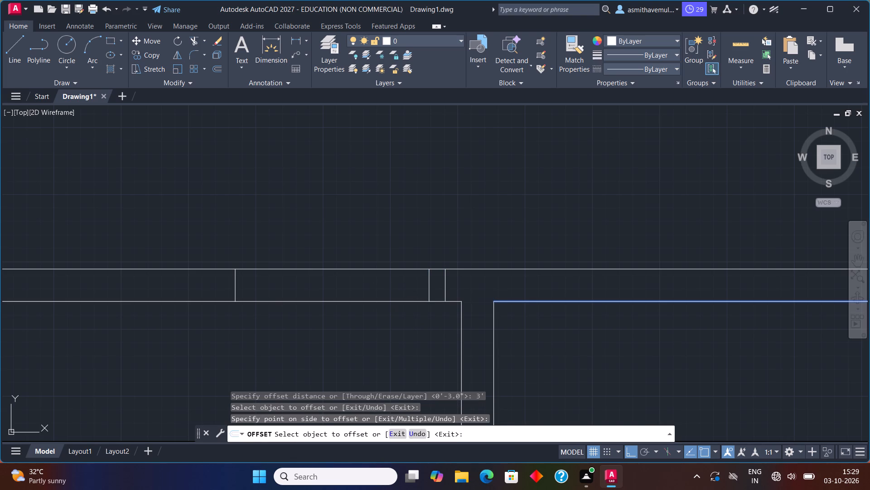
# Offset the doorway's west edge line 3" west to form the west jamb.
pyautogui.press('o')
pyautogui.press('Return')
pyautogui.press('3')
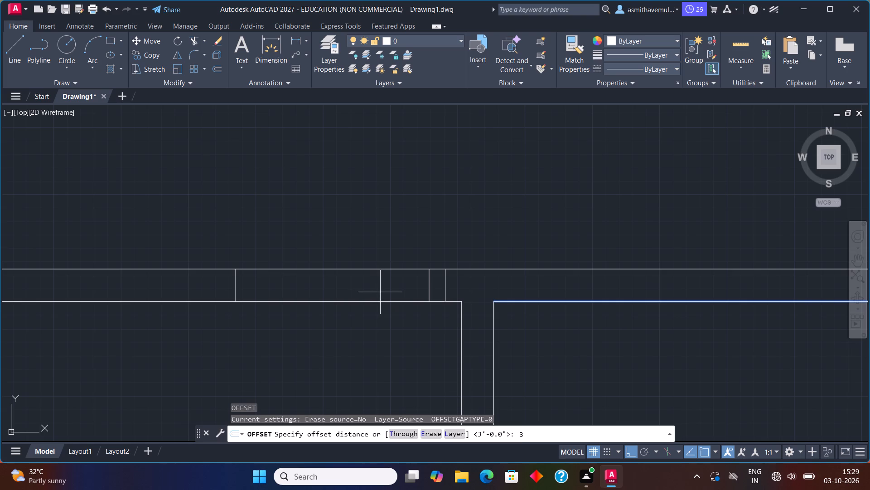
pyautogui.hotkey('shift', '"')
pyautogui.press('Return')
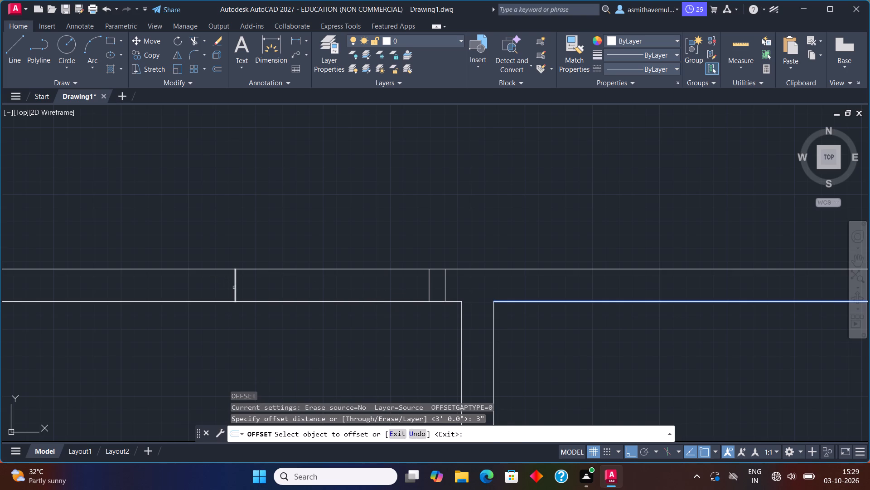
pyautogui.click(234, 288)
pyautogui.click(216, 287)
pyautogui.press('Escape')
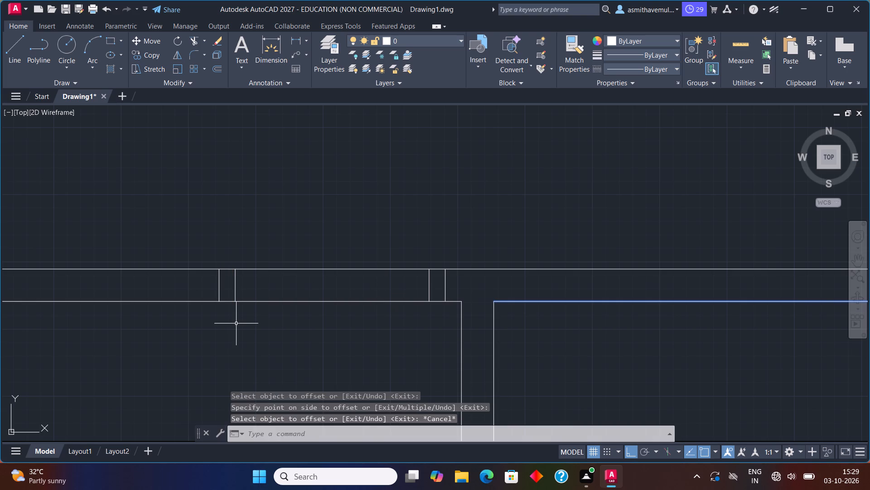
# Trim both northern partition lines between the fourth room's door jambs to open the doorway.
pyautogui.press('t')
pyautogui.press('r')
pyautogui.press('i')
pyautogui.press('m')
pyautogui.press('Return')
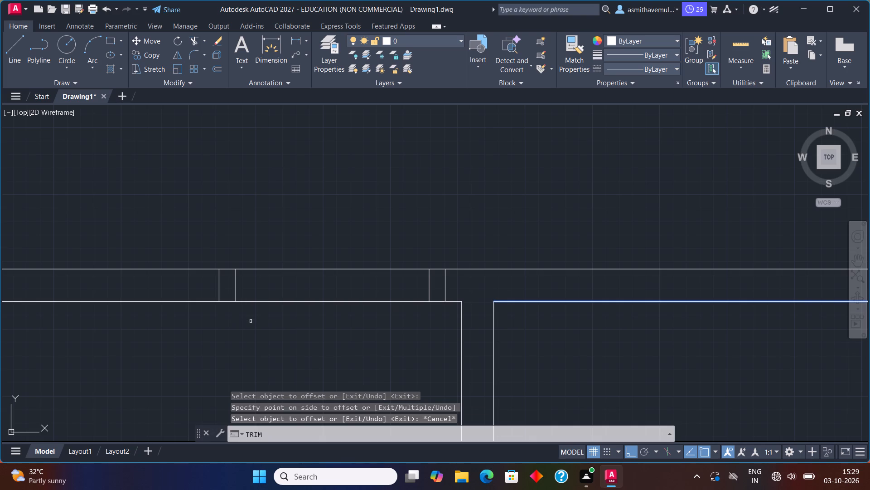
pyautogui.click(269, 303)
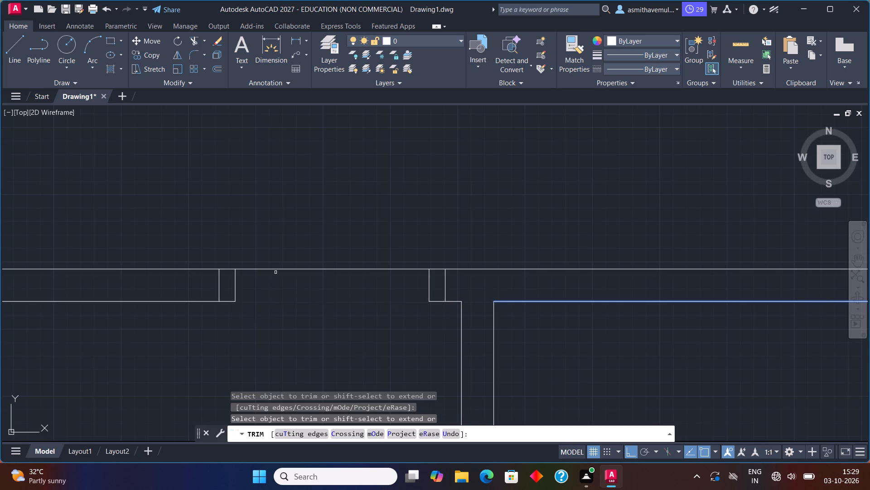
pyautogui.click(276, 270)
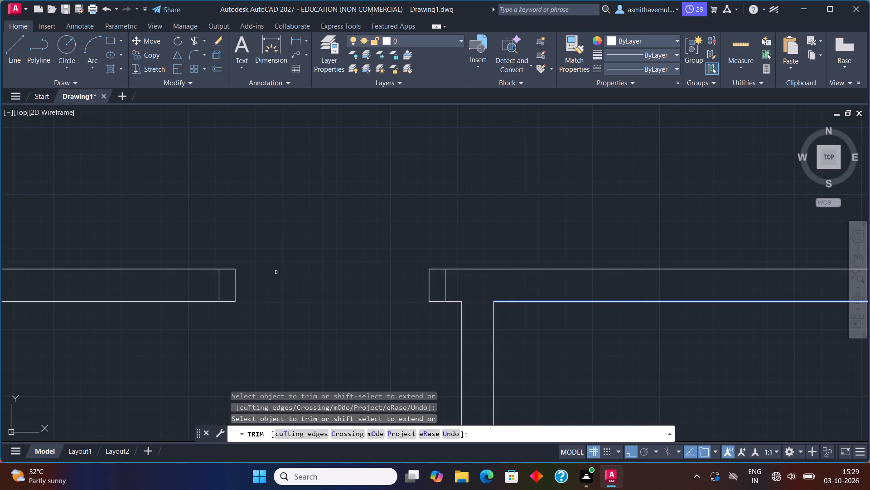
pyautogui.press('Escape')
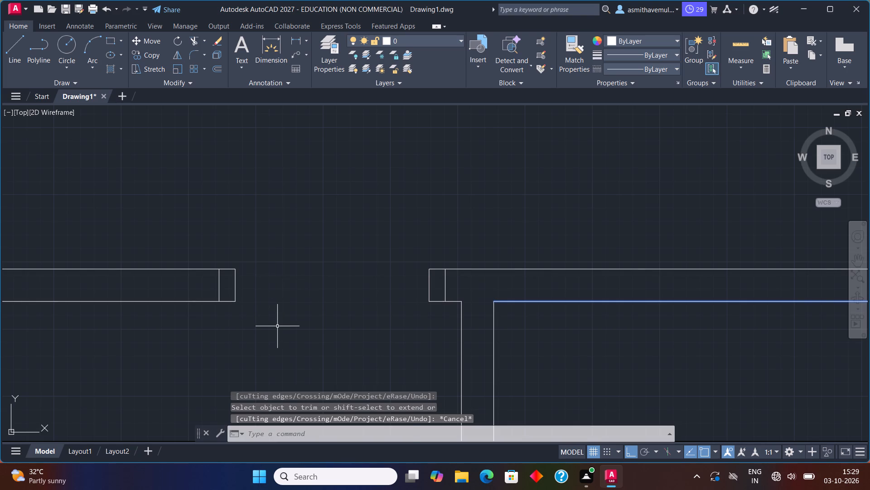
# Draw a 3" by 3' rectangular door leaf running south from the east jamb's southwest corner.
pyautogui.scroll(-1, 278, 327)
pyautogui.moveTo(292, 334); pyautogui.dragTo(339, 244, button='middle')
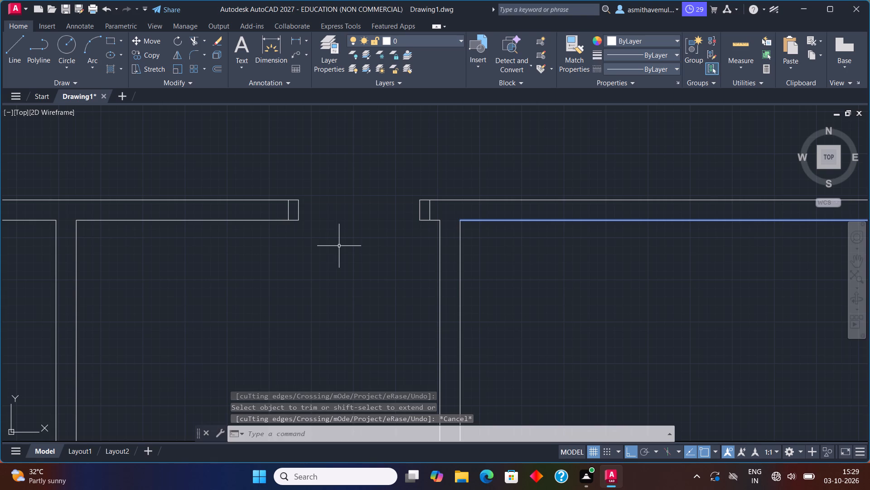
pyautogui.write('REC')
pyautogui.press('Return')
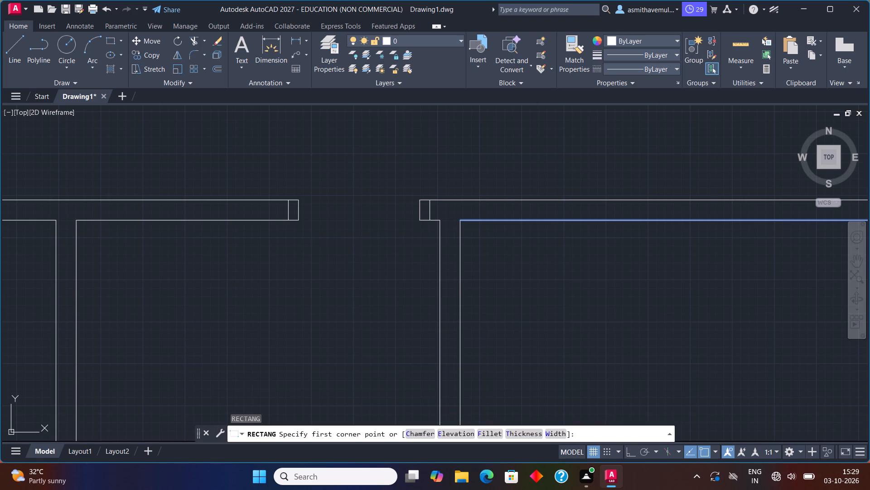
pyautogui.click(420, 218)
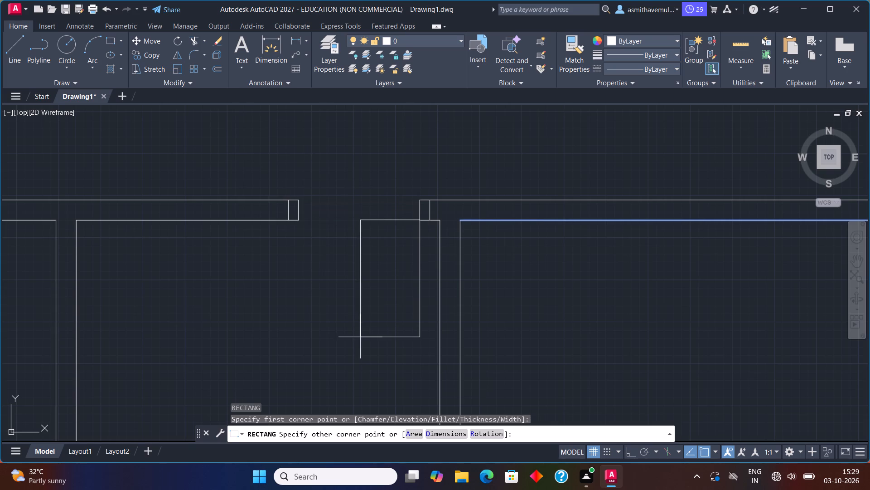
pyautogui.press('d')
pyautogui.press('Return')
pyautogui.press('3')
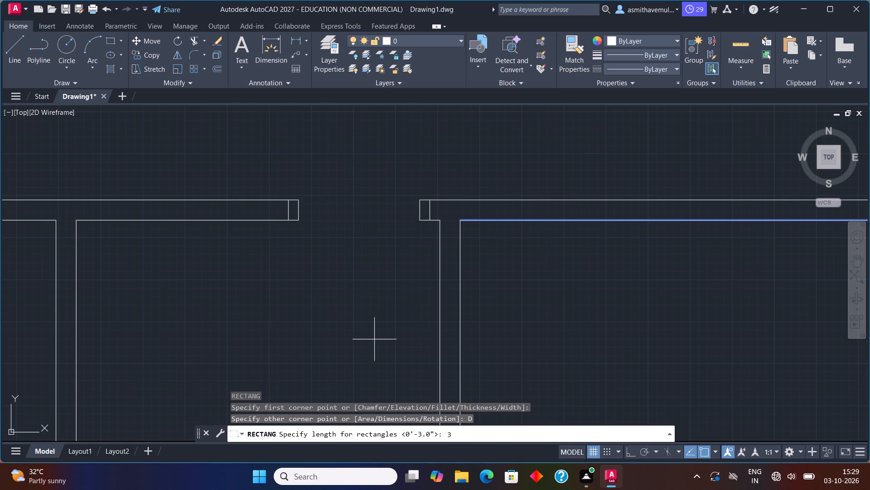
pyautogui.hotkey('shift', '"')
pyautogui.press('Return')
pyautogui.write("3'")
pyautogui.press('Return')
pyautogui.click(377, 340)
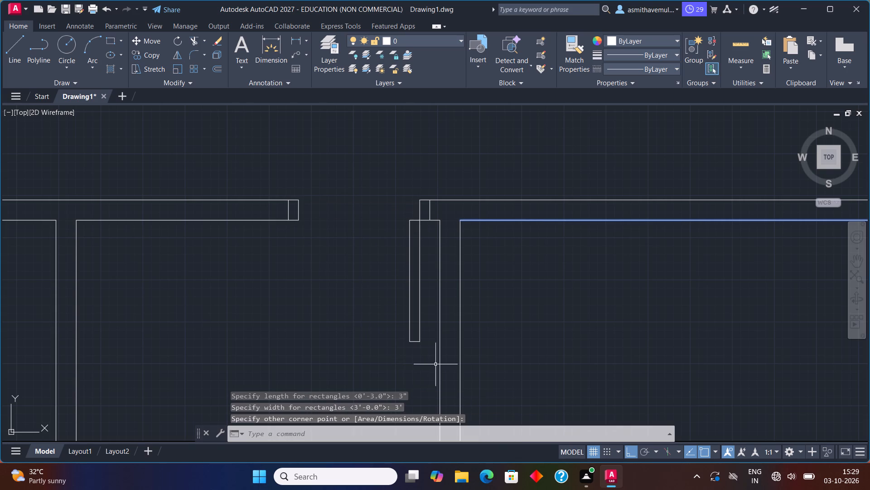
# Draw the door swing arc from the leaf's free southern end to the west jamb's southeast corner.
pyautogui.press('a')
pyautogui.press('r')
pyautogui.press('c')
pyautogui.press('Return')
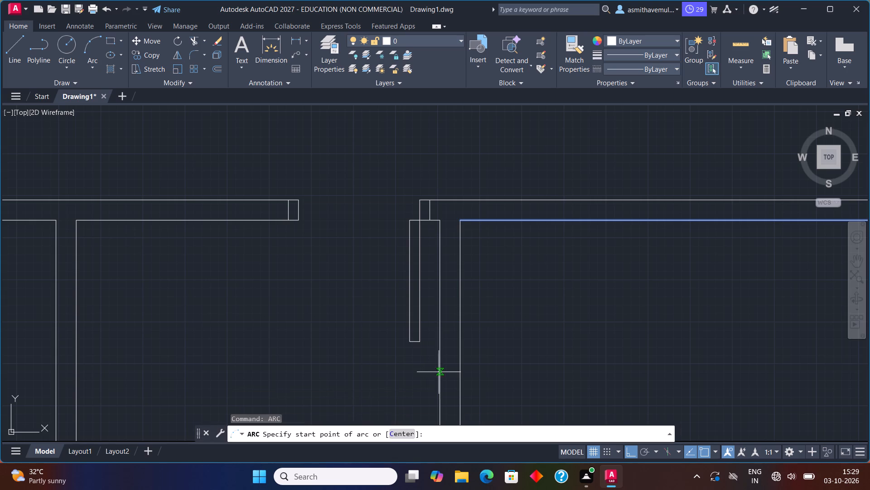
pyautogui.click(420, 342)
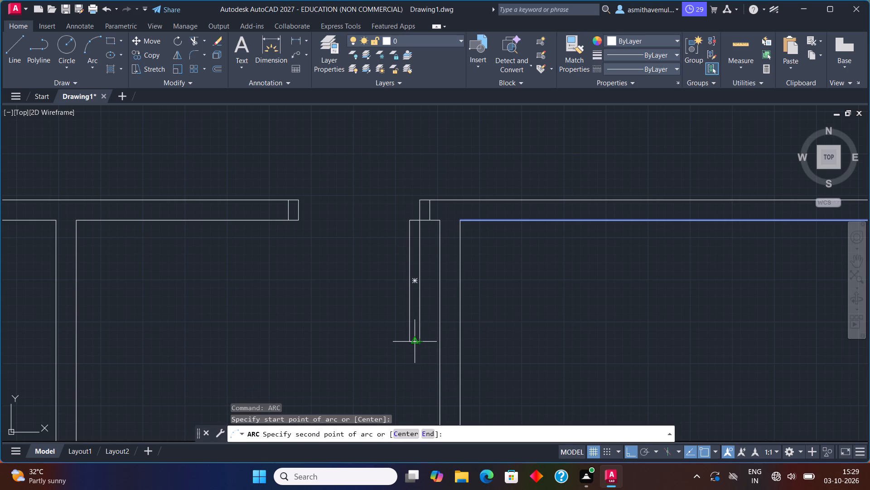
pyautogui.moveTo(406, 341); pyautogui.dragTo(397, 334)
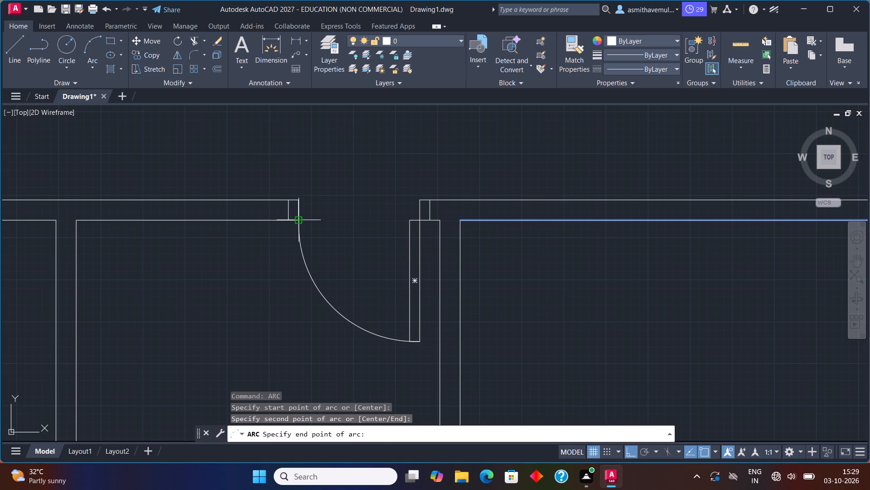
pyautogui.click(299, 220)
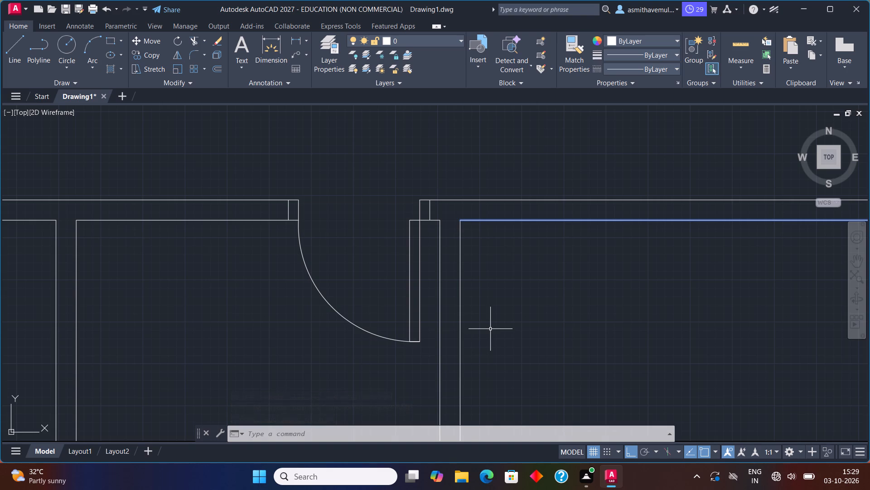
# Offset the building's inner east wall line 12' west across the space north of the partition.
pyautogui.scroll(-2, 490, 329)
pyautogui.scroll(-2, 321, 309)
pyautogui.moveTo(312, 305); pyautogui.dragTo(347, 308, button='middle')
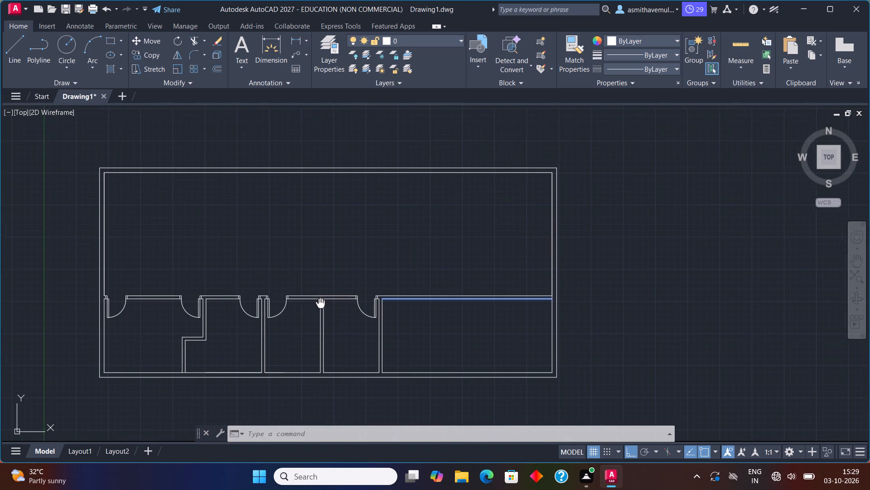
pyautogui.moveTo(347, 308); pyautogui.dragTo(409, 322, button='middle')
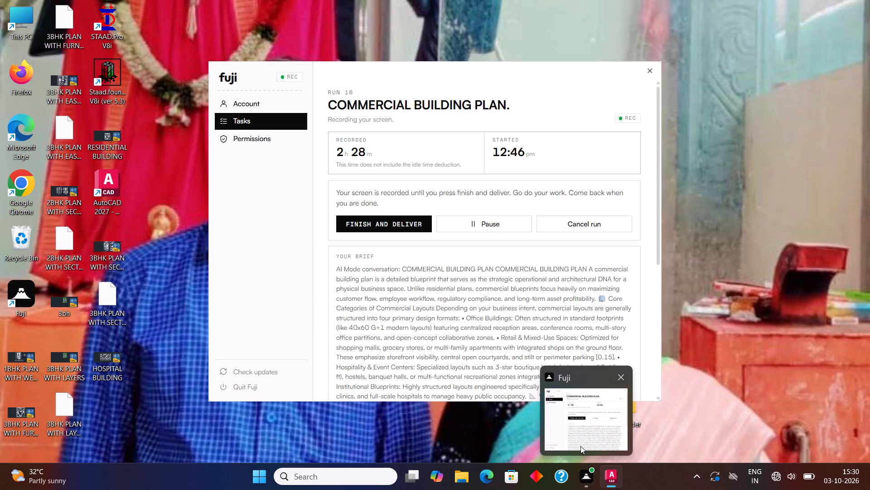
pyautogui.moveTo(516, 338); pyautogui.dragTo(516, 247, button='middle')
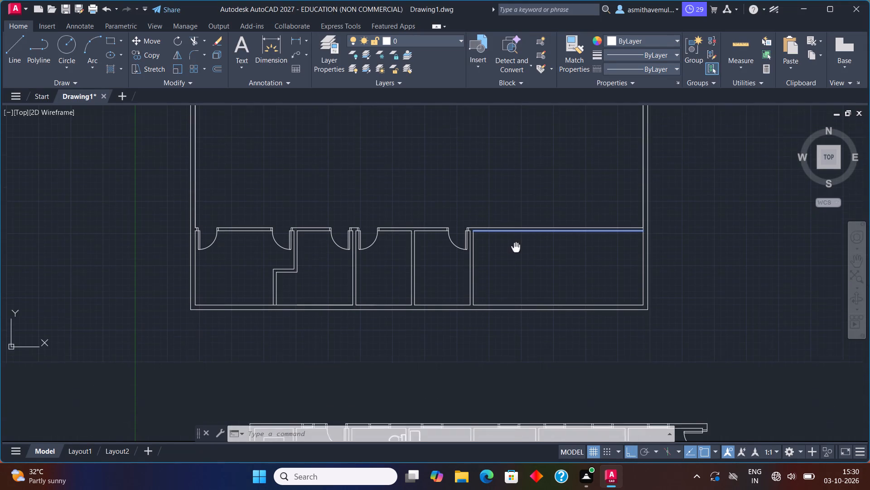
pyautogui.moveTo(516, 247); pyautogui.dragTo(516, 246, button='middle')
pyautogui.moveTo(516, 183); pyautogui.dragTo(494, 286, button='middle')
pyautogui.scroll(1, 502, 255)
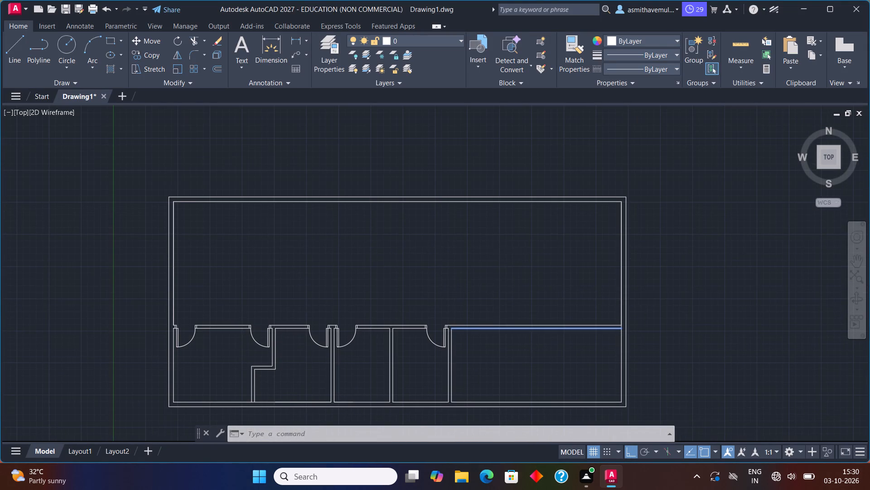
pyautogui.press('o')
pyautogui.press('Return')
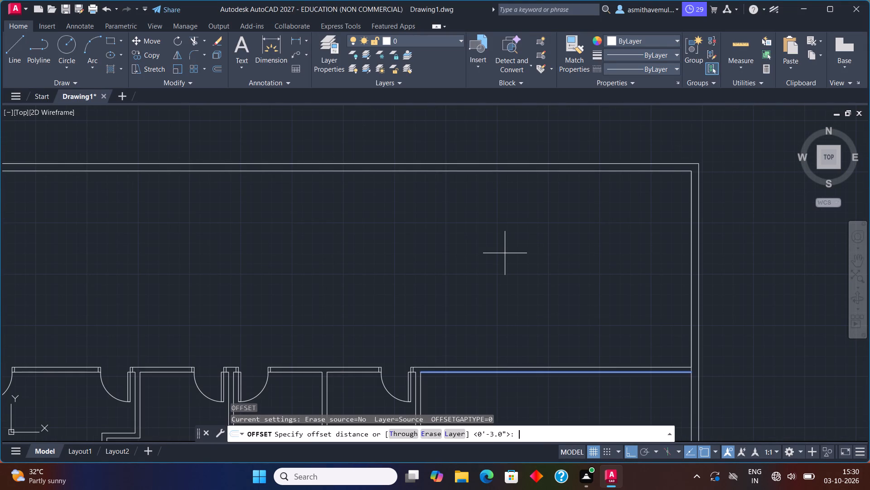
pyautogui.write("12'")
pyautogui.press('Return')
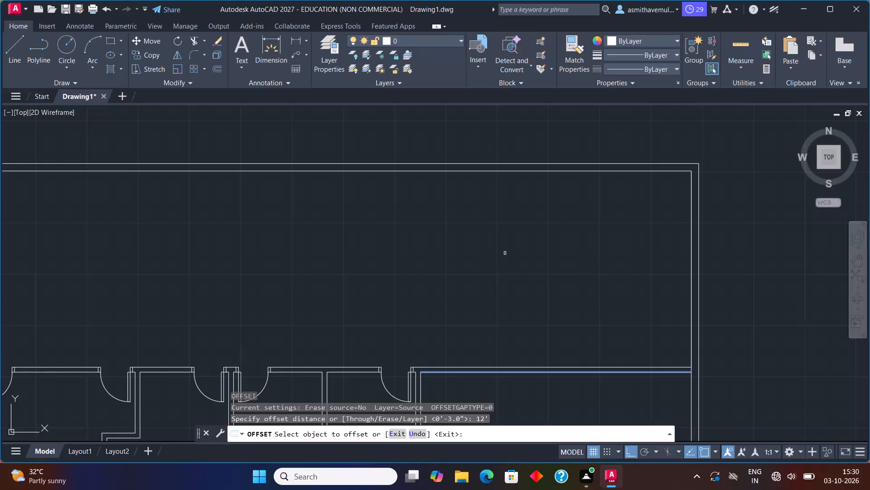
pyautogui.click(691, 265)
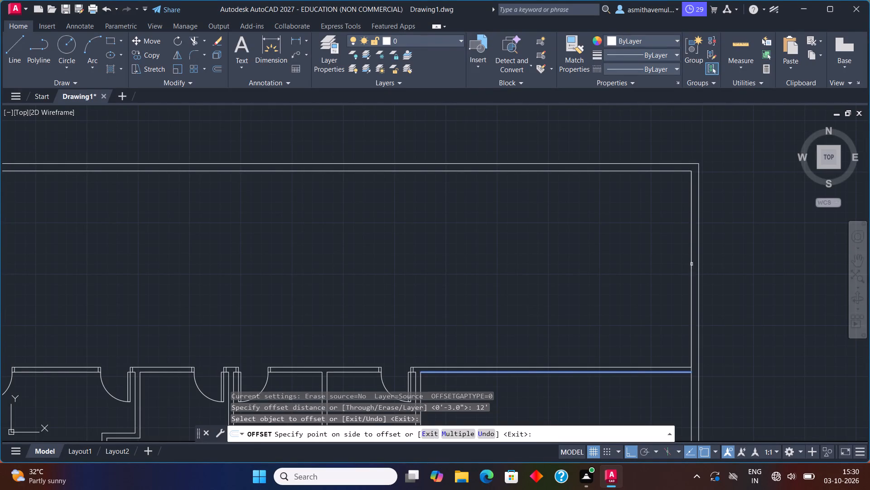
pyautogui.click(603, 277)
pyautogui.press('Escape')
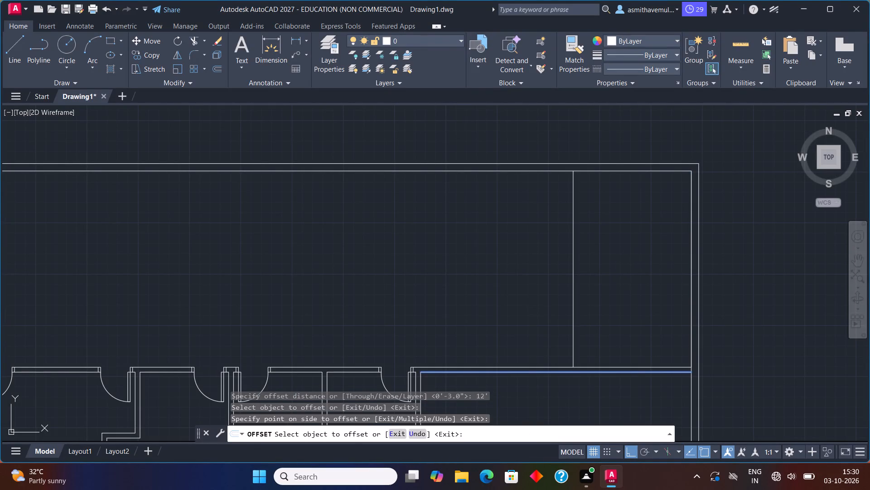
# Offset the new vertical line 6" west to form the room's west partition wall.
pyautogui.press('o')
pyautogui.press('Return')
pyautogui.press('6')
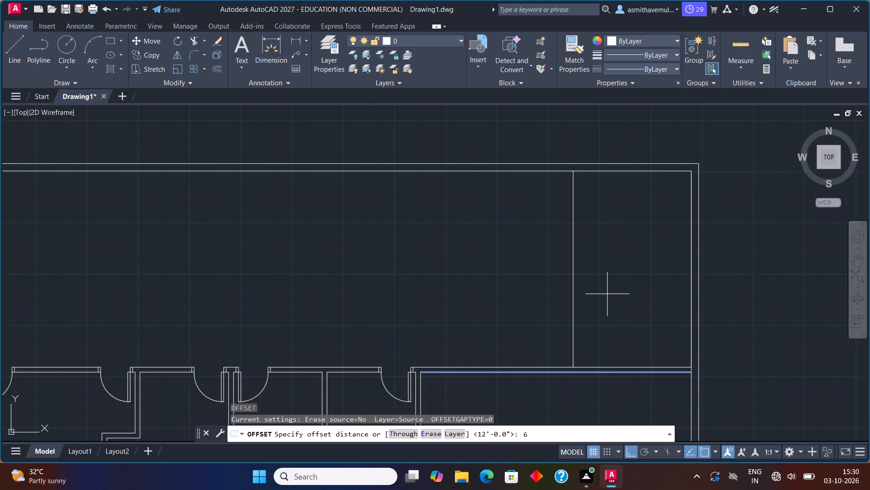
pyautogui.hotkey('shift', '"')
pyautogui.press('Return')
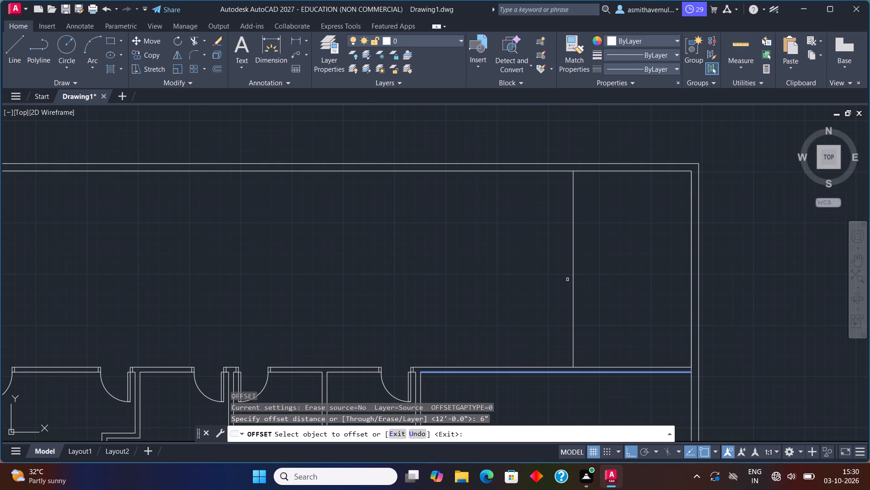
pyautogui.click(572, 281)
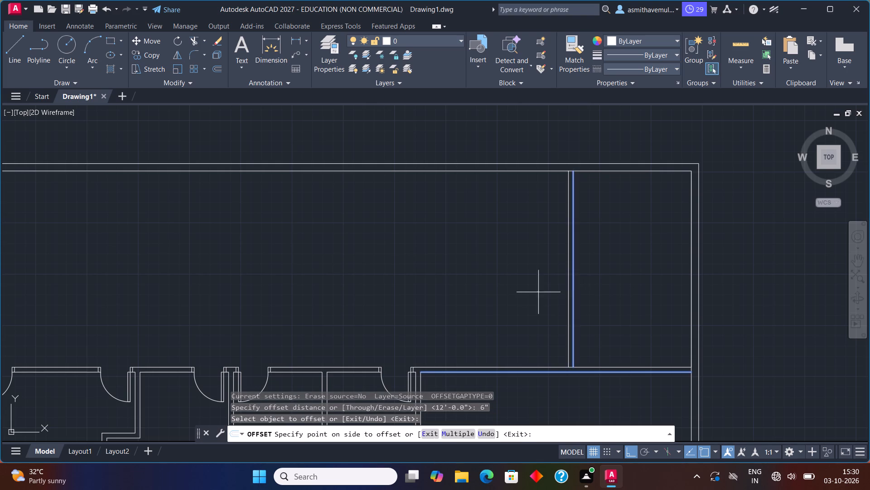
pyautogui.click(538, 293)
pyautogui.press('Escape')
# Offset the building's inner north wall line 13' south.
pyautogui.press('o')
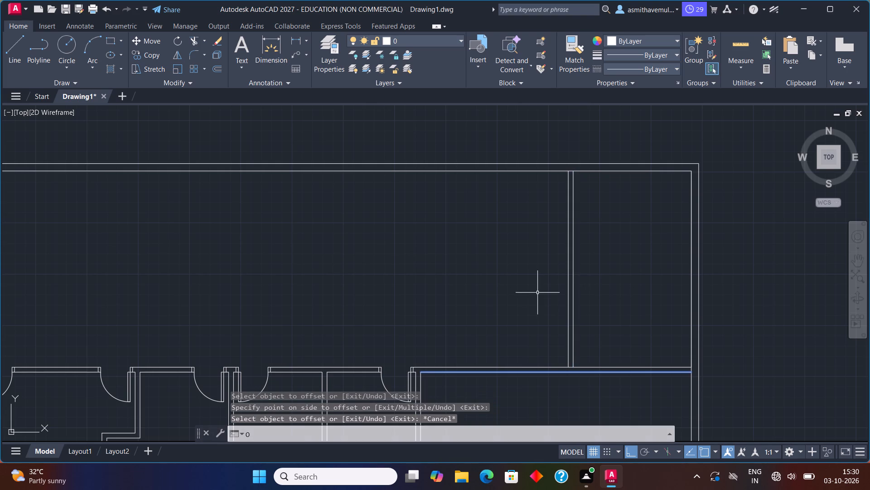
pyautogui.press('Return')
pyautogui.write("13'")
pyautogui.press('Return')
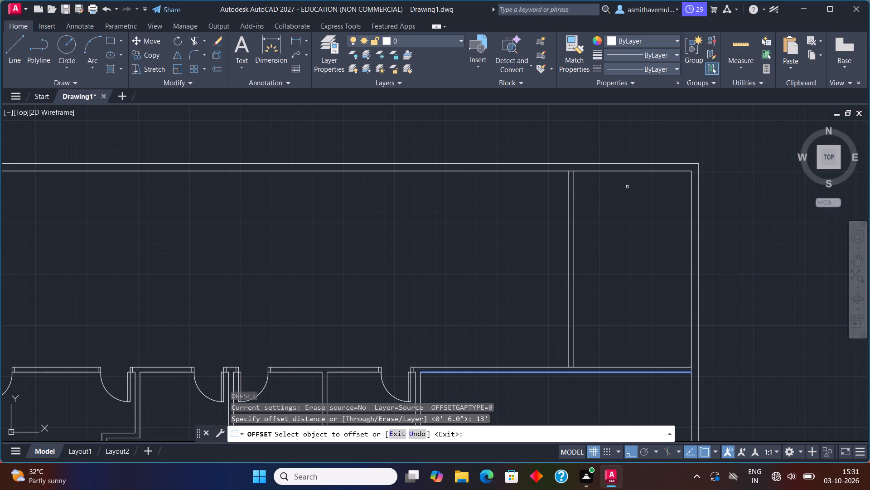
pyautogui.click(637, 171)
pyautogui.click(639, 202)
pyautogui.press('Escape')
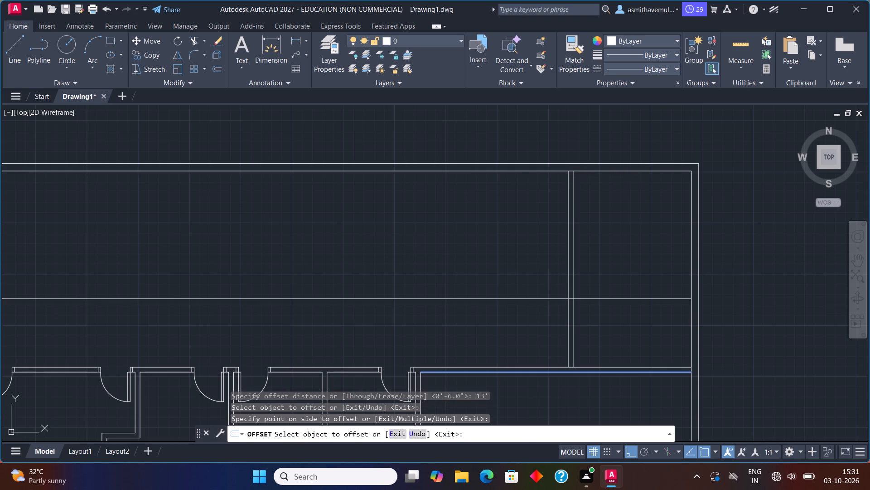
# Offset the new horizontal line 6" south to form the northern rooms' south partition wall.
pyautogui.press('o')
pyautogui.press('Return')
pyautogui.press('6')
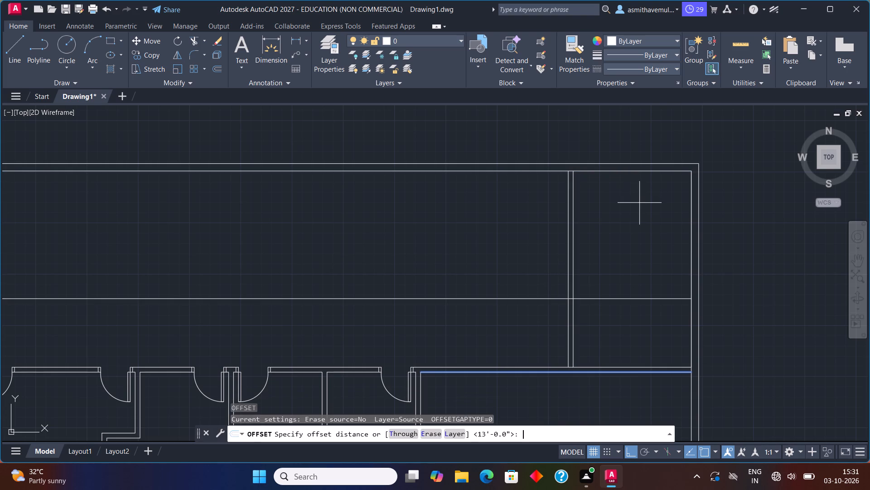
pyautogui.hotkey('shift', '"')
pyautogui.press('Return')
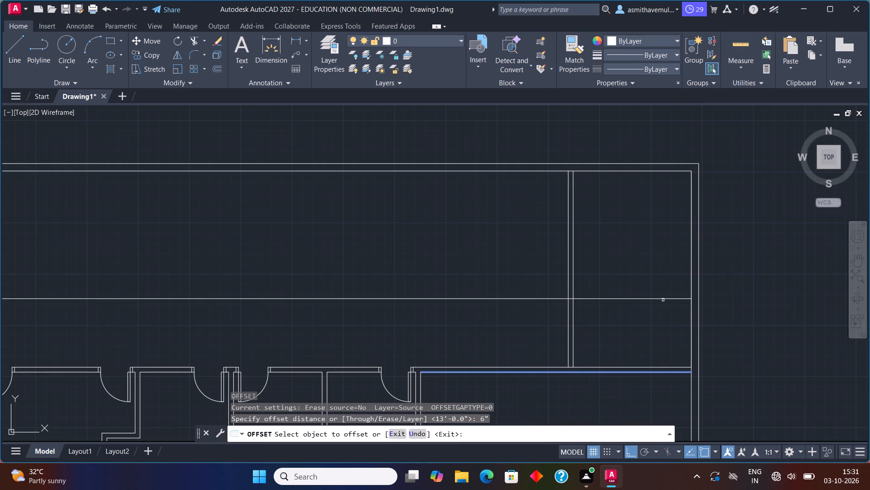
pyautogui.click(663, 300)
pyautogui.click(663, 327)
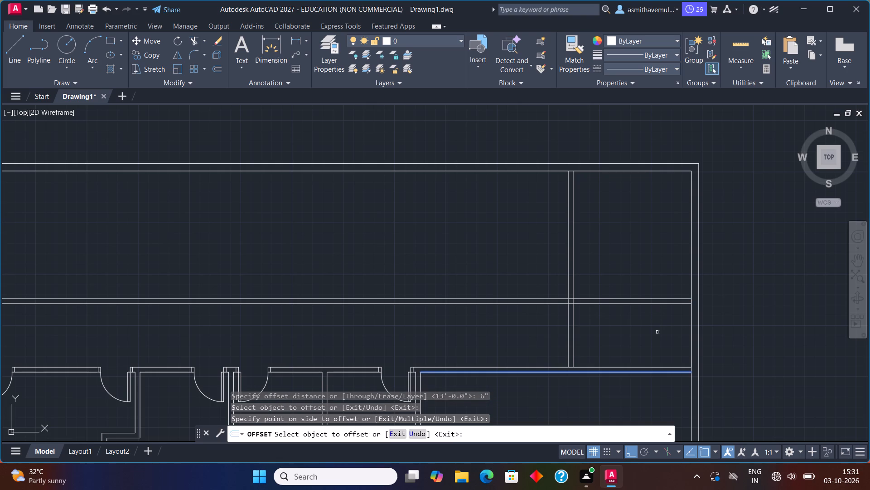
pyautogui.moveTo(645, 352); pyautogui.dragTo(653, 343, button='middle')
pyautogui.press('Escape')
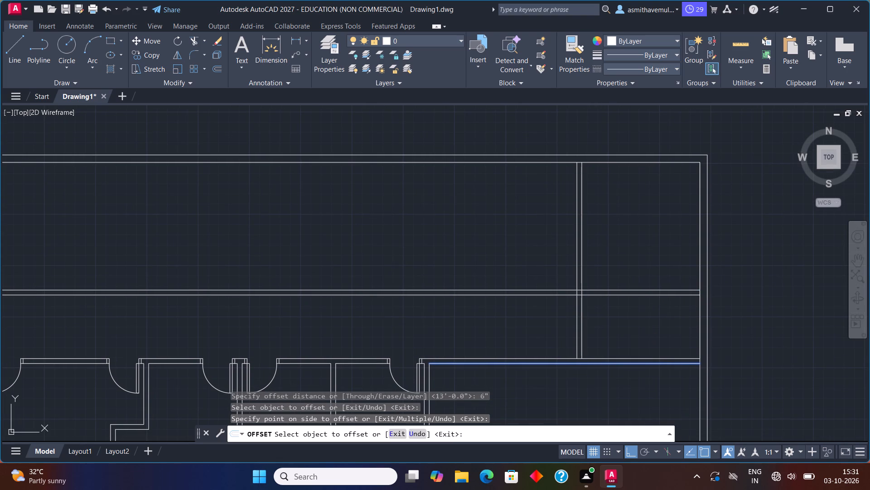
# Offset the west line of the northeast room's vertical partition 14' west to set the next room's width.
pyautogui.press('o')
pyautogui.press('Return')
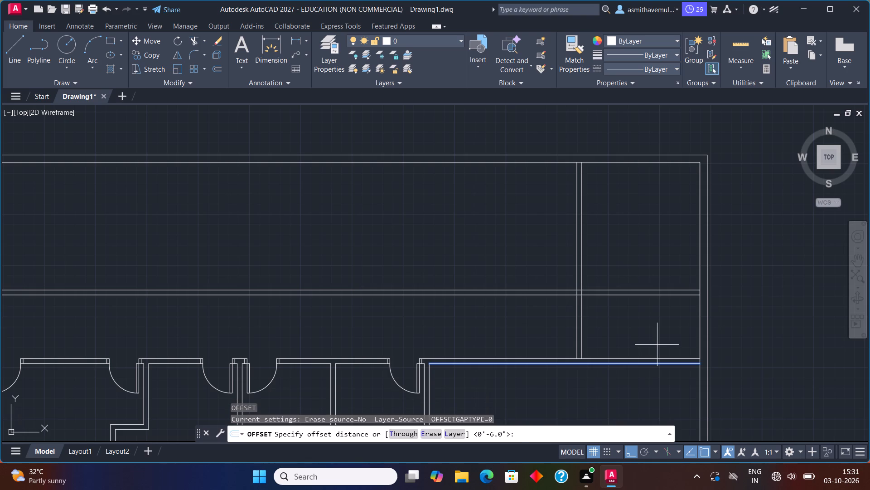
pyautogui.write("14'")
pyautogui.press('Return')
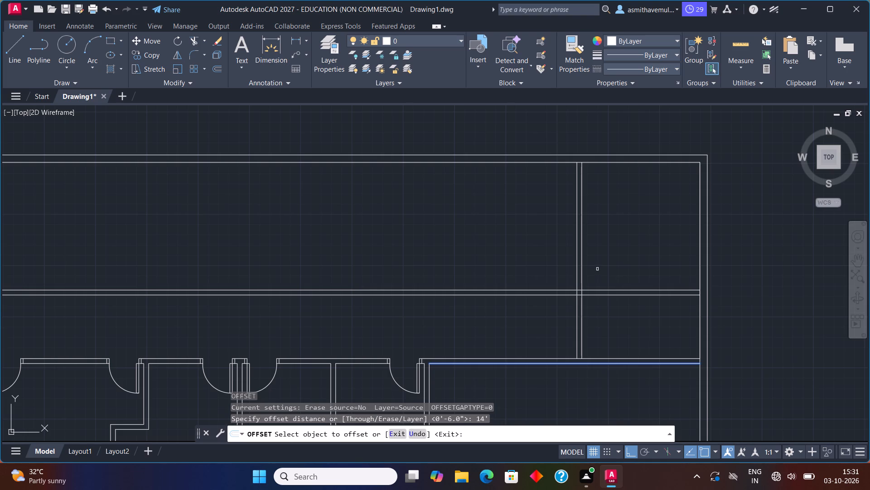
pyautogui.moveTo(597, 269); pyautogui.dragTo(689, 288, button='middle')
pyautogui.scroll(1, 681, 284)
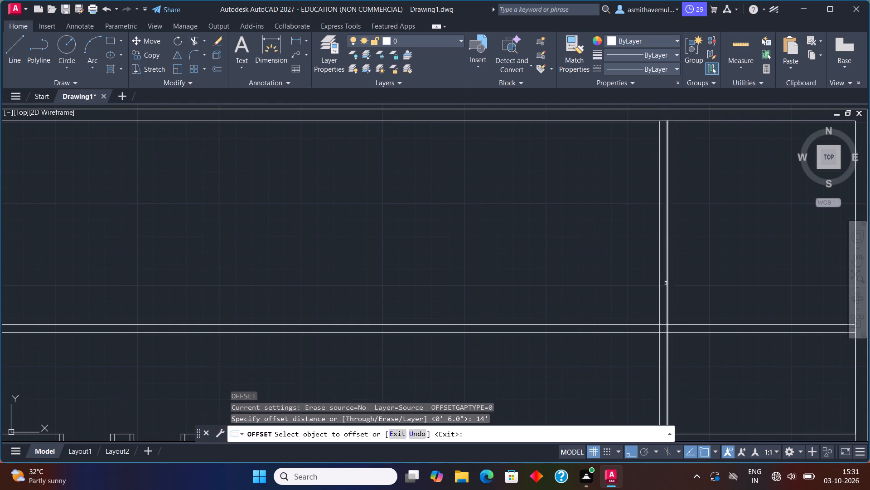
pyautogui.click(659, 284)
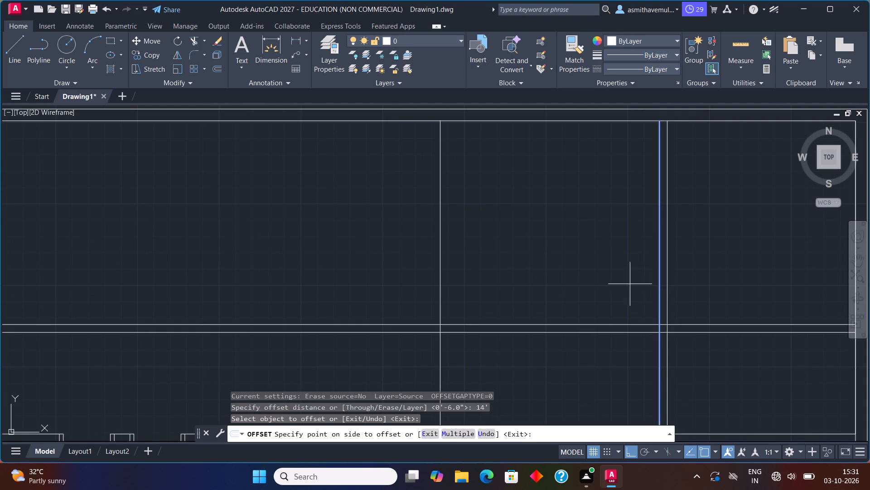
pyautogui.click(565, 284)
pyautogui.press('Escape')
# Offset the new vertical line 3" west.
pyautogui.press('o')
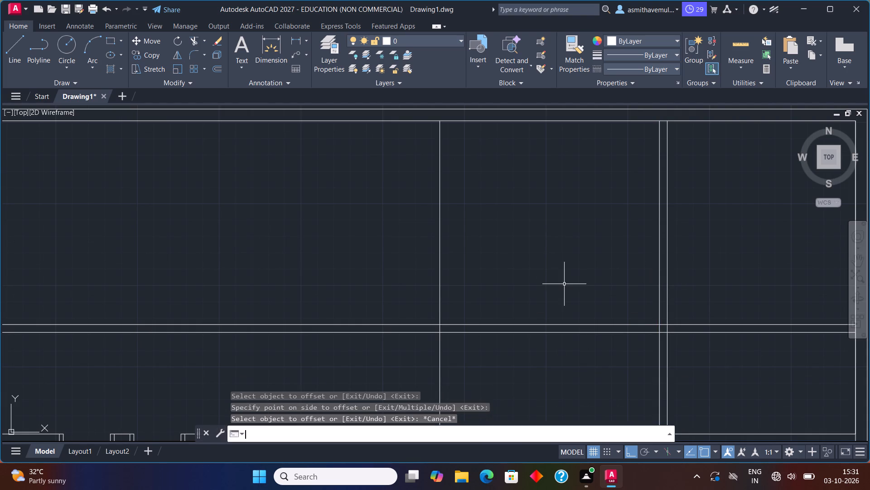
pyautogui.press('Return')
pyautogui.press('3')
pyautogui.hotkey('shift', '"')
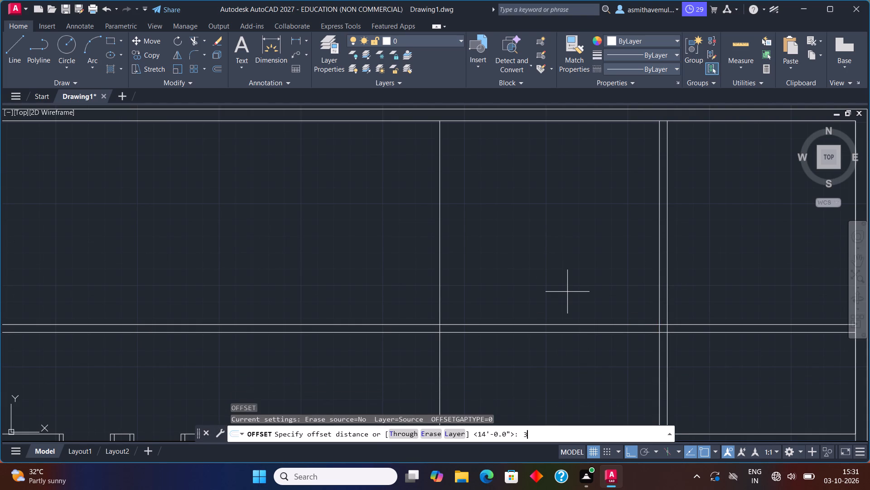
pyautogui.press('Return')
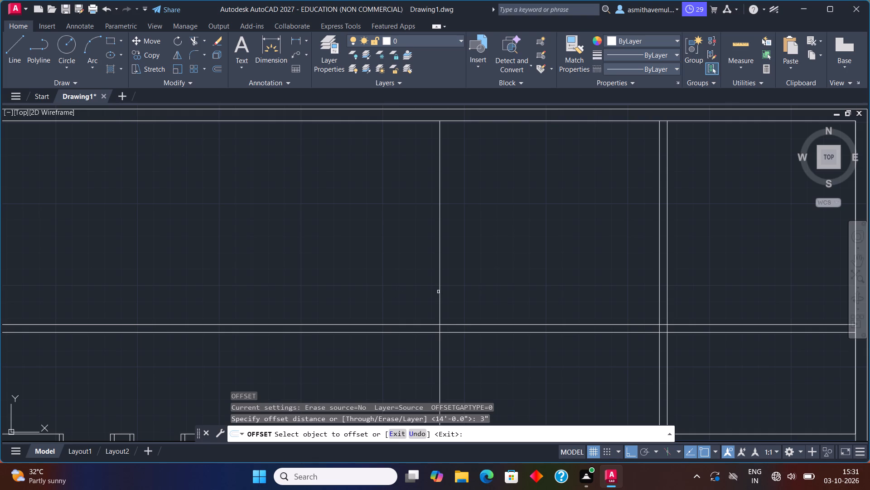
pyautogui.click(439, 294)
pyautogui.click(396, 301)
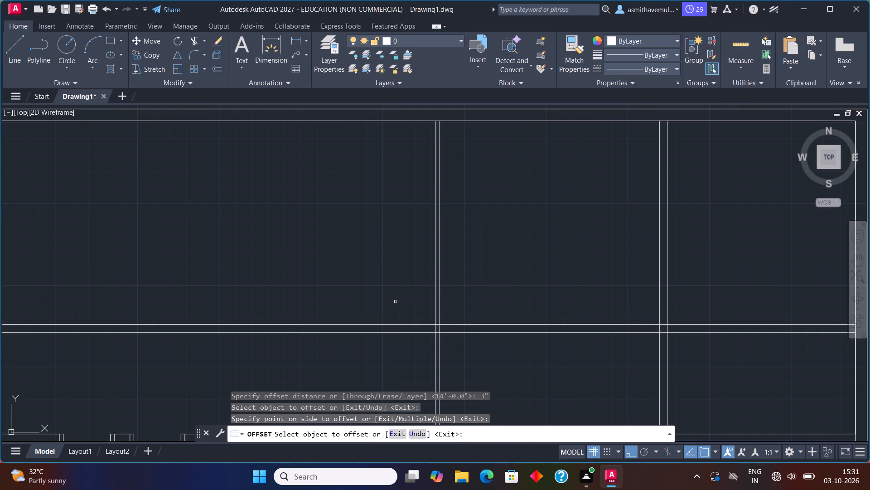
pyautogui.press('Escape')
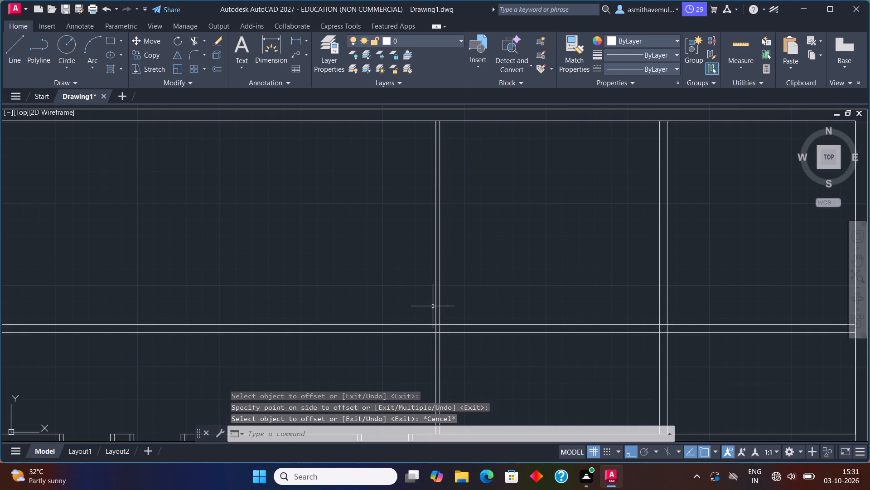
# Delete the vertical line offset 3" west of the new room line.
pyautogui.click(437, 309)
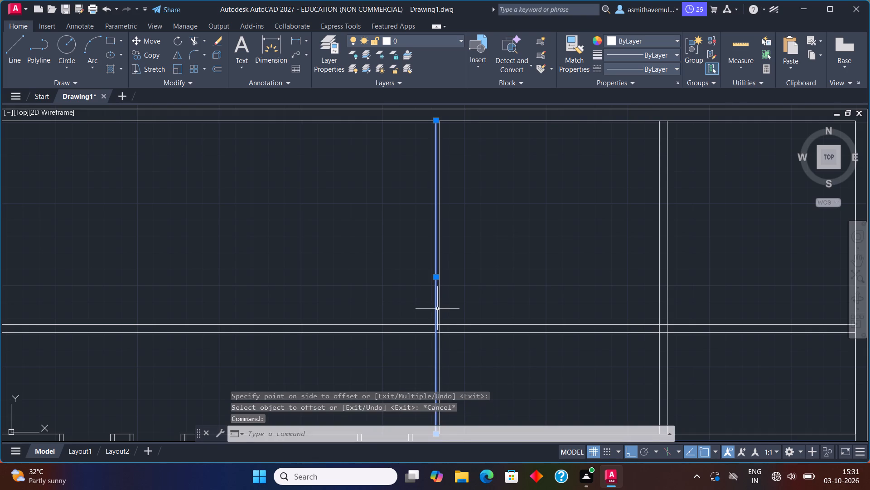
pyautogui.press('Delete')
# Offset the remaining new vertical line 6" west to form the second northern room's west partition wall.
pyautogui.press('o')
pyautogui.press('Return')
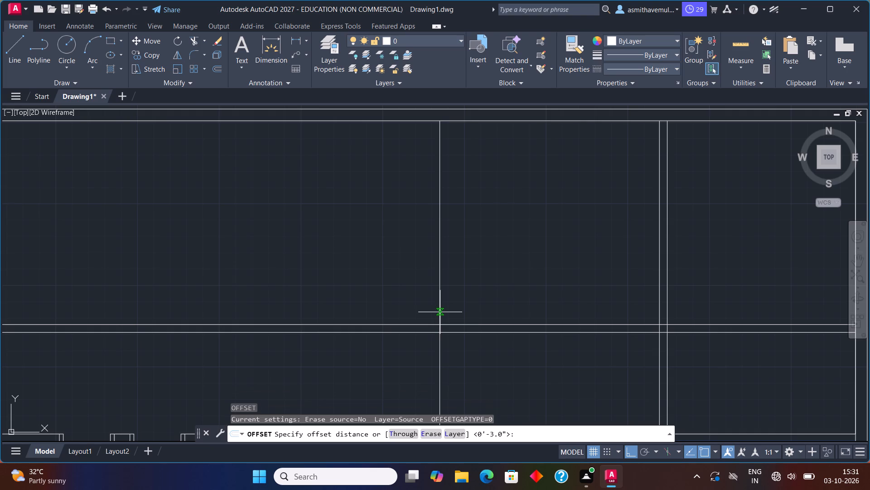
pyautogui.press('6')
pyautogui.hotkey('shift', '"')
pyautogui.press('Return')
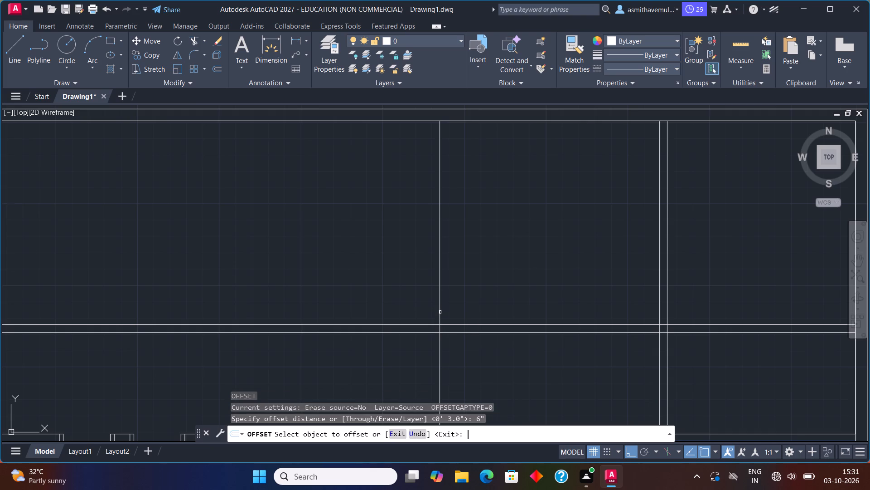
pyautogui.click(440, 313)
pyautogui.click(438, 300)
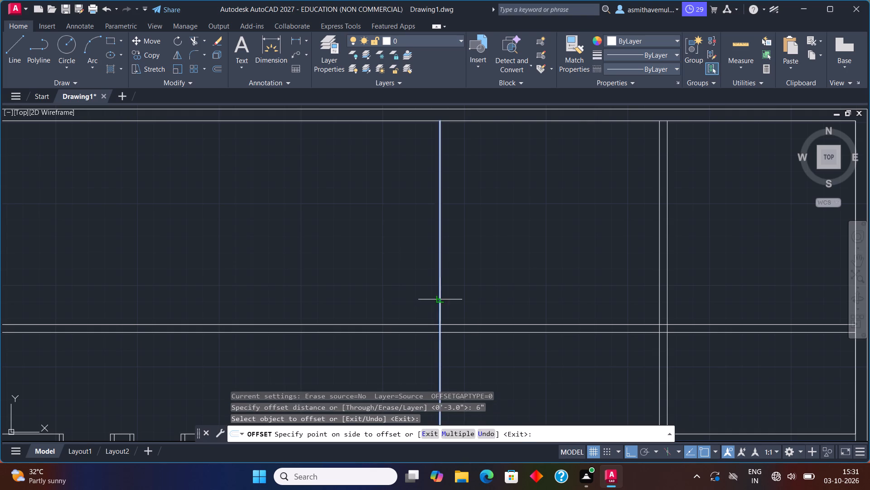
pyautogui.click(410, 299)
pyautogui.press('Escape')
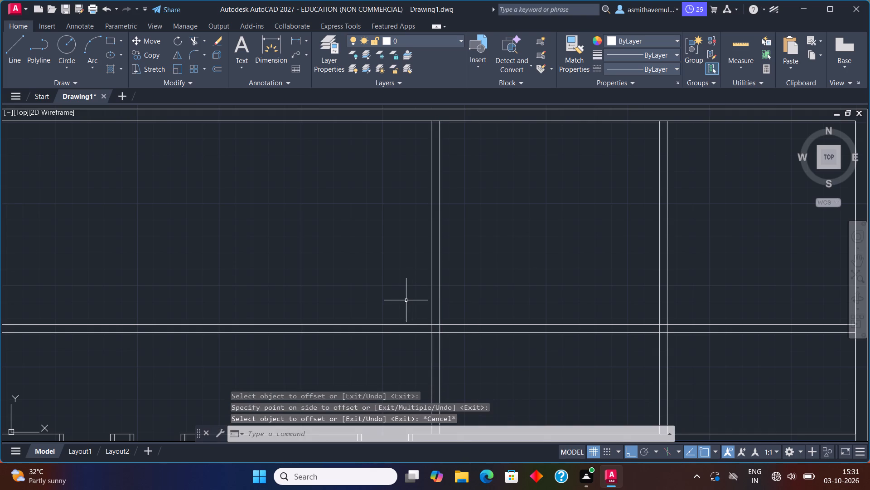
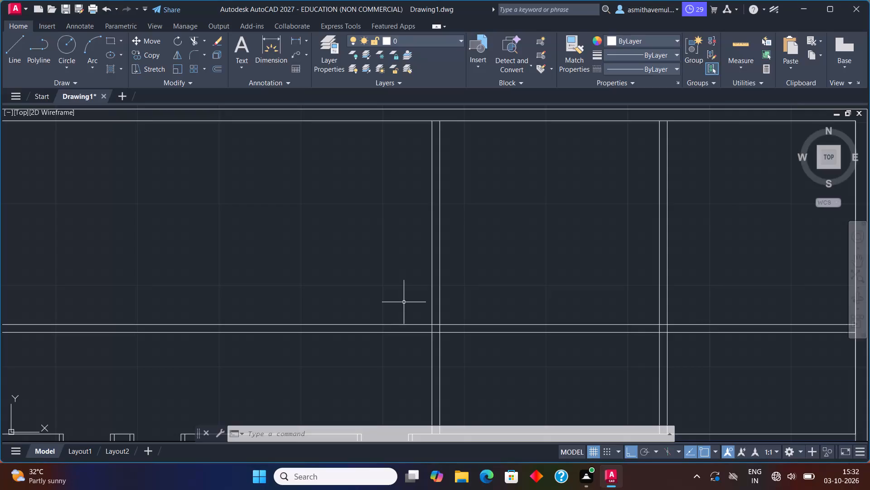
# Offset the west line of the second northern room's west partition 10' west to set the third room's width.
pyautogui.scroll(-1, 461, 301)
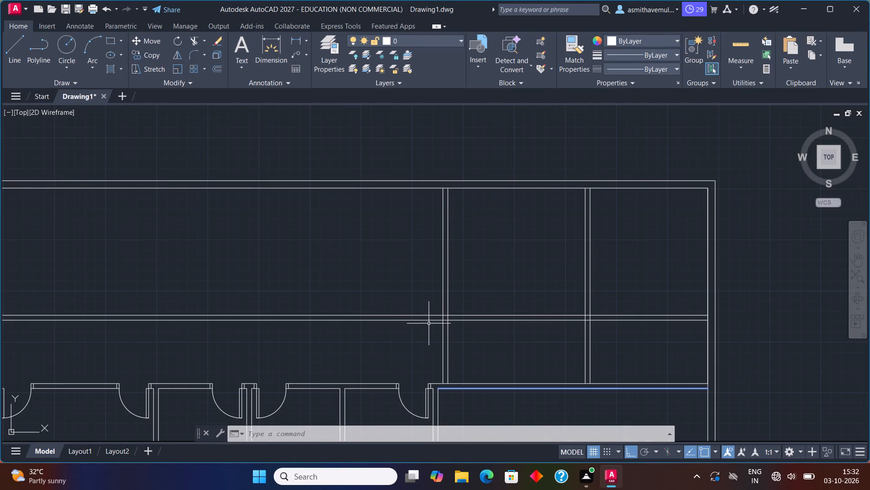
pyautogui.moveTo(430, 320); pyautogui.dragTo(445, 269, button='middle')
pyautogui.press('o')
pyautogui.press('Return')
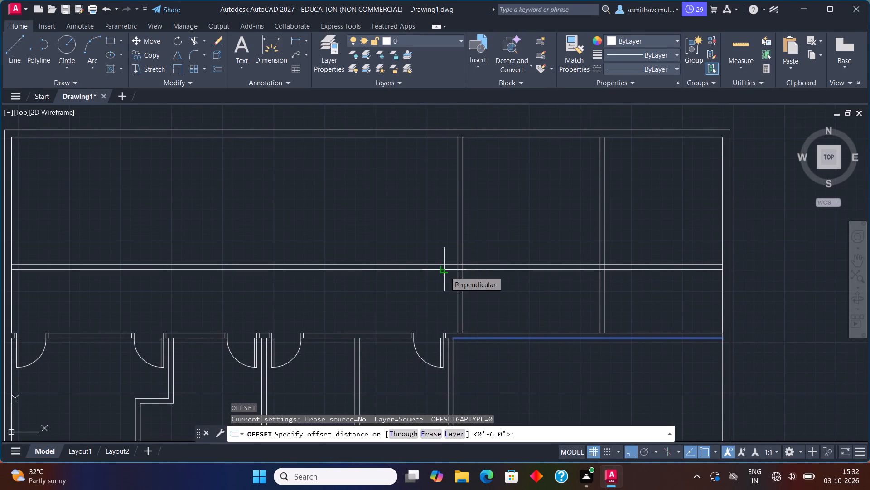
pyautogui.press('1')
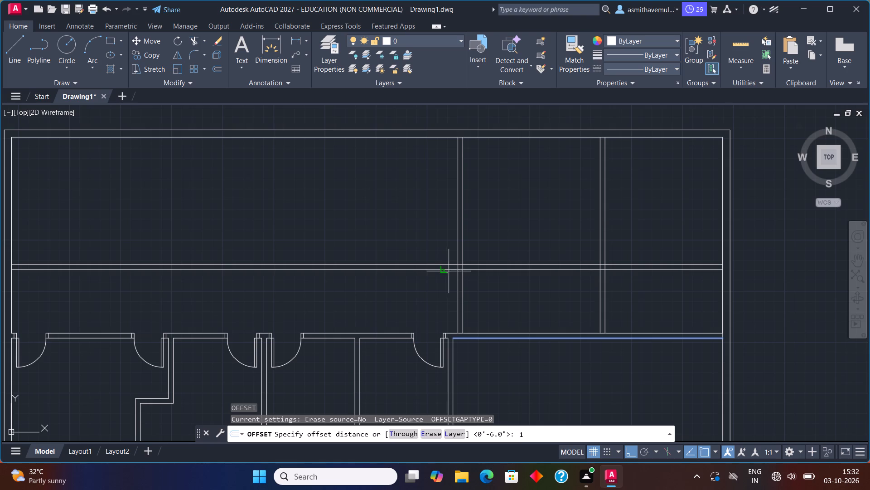
pyautogui.press('0')
pyautogui.press("'")
pyautogui.press('Return')
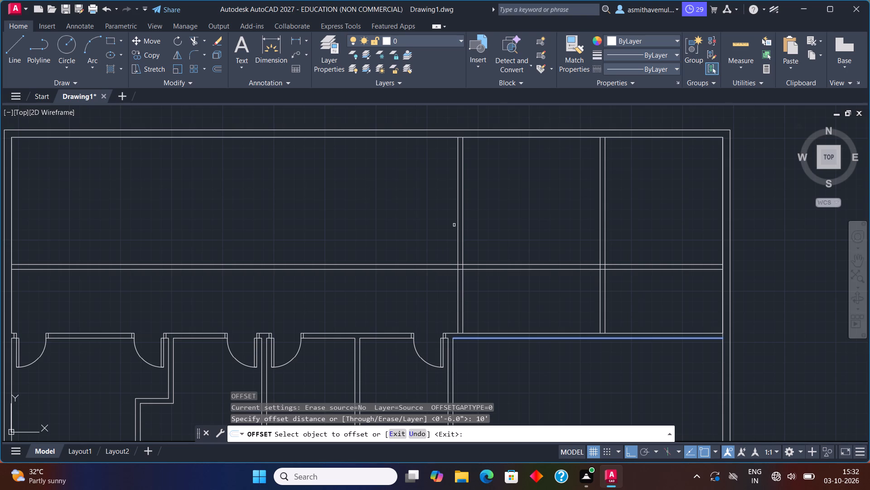
pyautogui.click(457, 222)
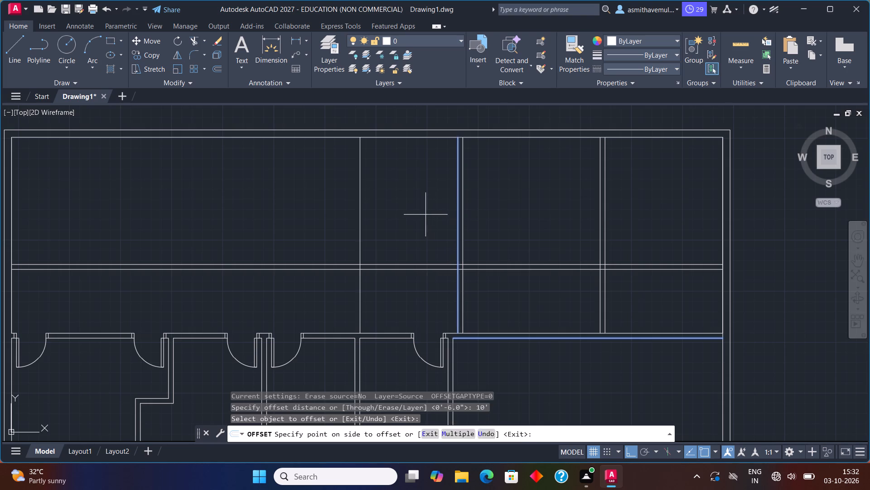
pyautogui.click(425, 215)
pyautogui.press('Escape')
# Offset the new vertical line 6" west to form the third northern room's west partition wall.
pyautogui.press('o')
pyautogui.press('Return')
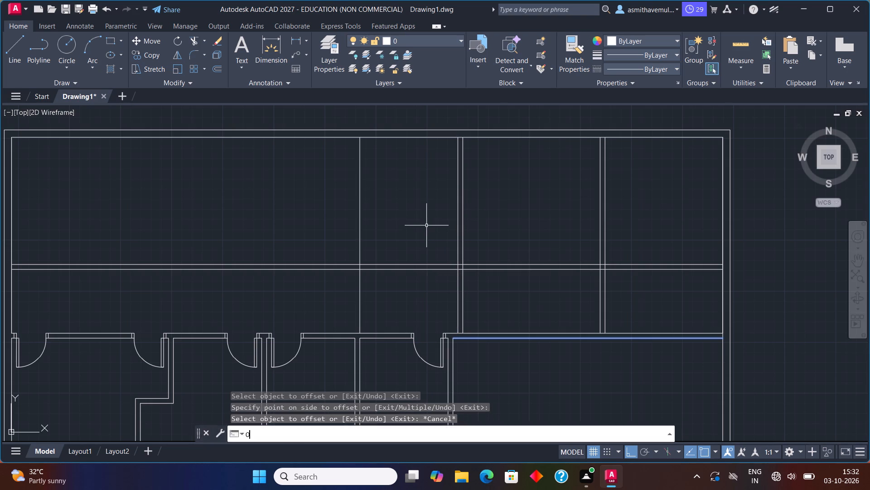
pyautogui.write('6"')
pyautogui.press('Return')
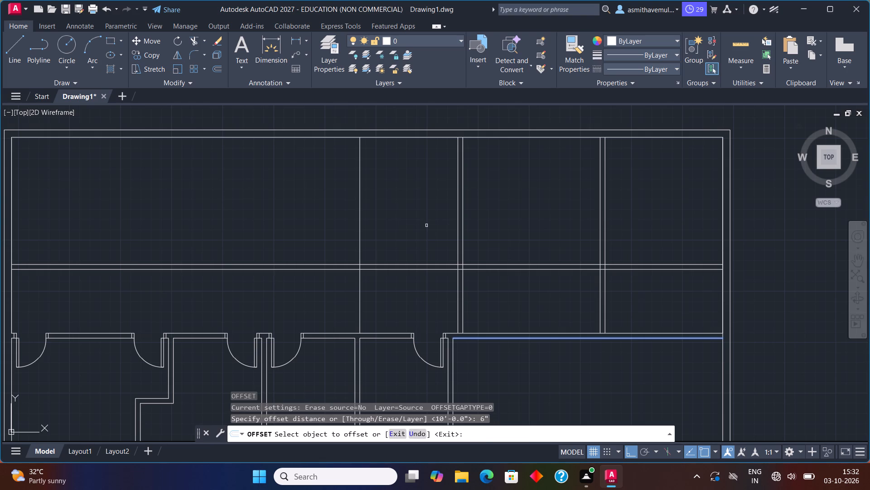
pyautogui.click(358, 226)
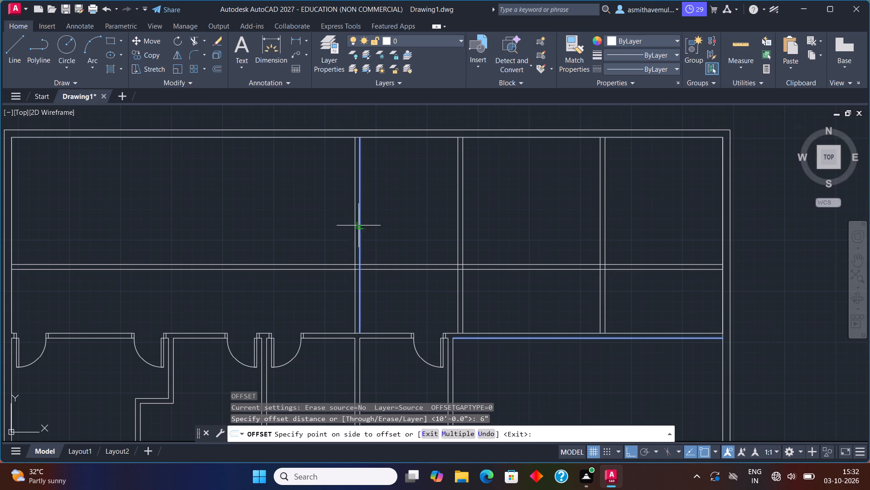
pyautogui.click(329, 227)
pyautogui.press('Escape')
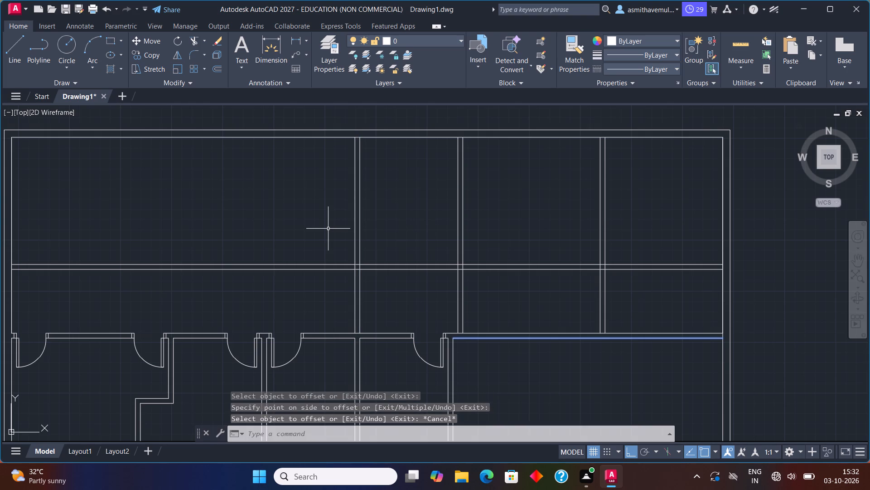
# Offset the west line of the third northern room's west partition 10' west to set the fourth room's width.
pyautogui.moveTo(328, 230); pyautogui.dragTo(350, 229, button='middle')
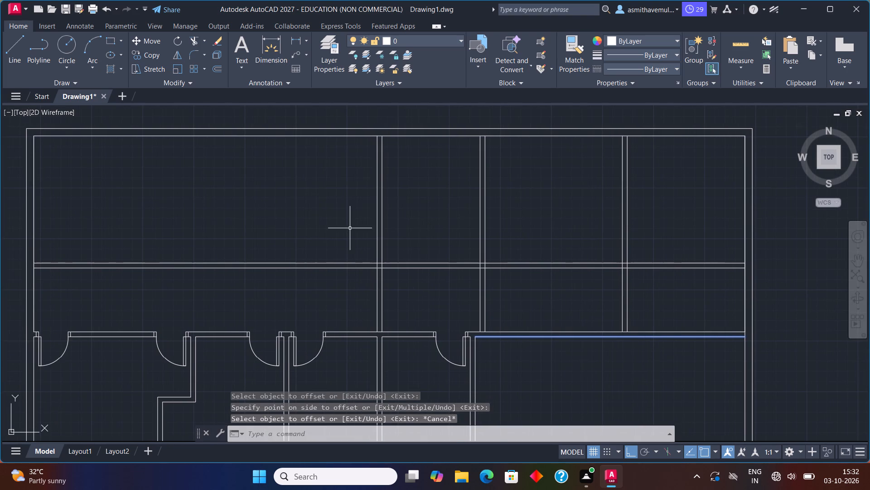
pyautogui.press('o')
pyautogui.press('Return')
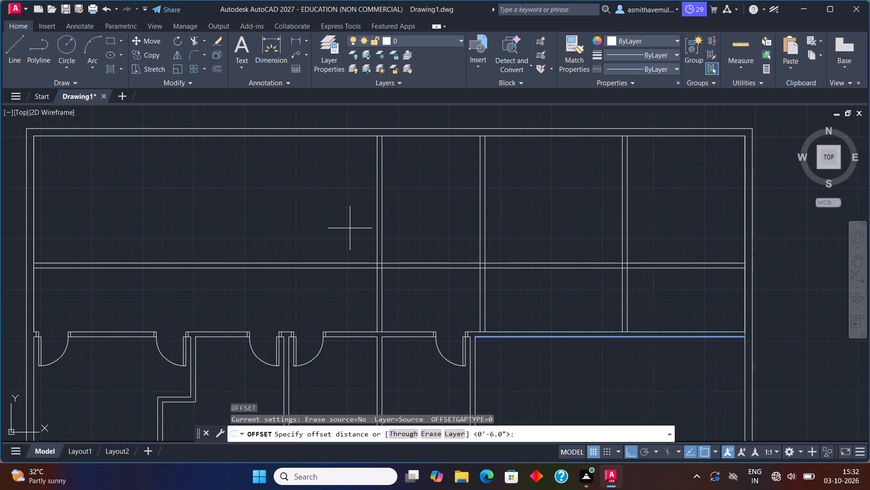
pyautogui.write("10'")
pyautogui.press('Return')
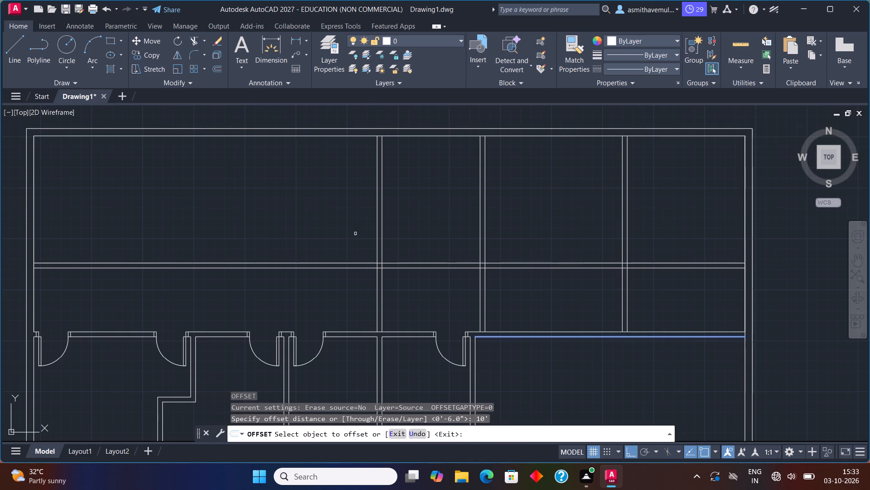
pyautogui.click(377, 251)
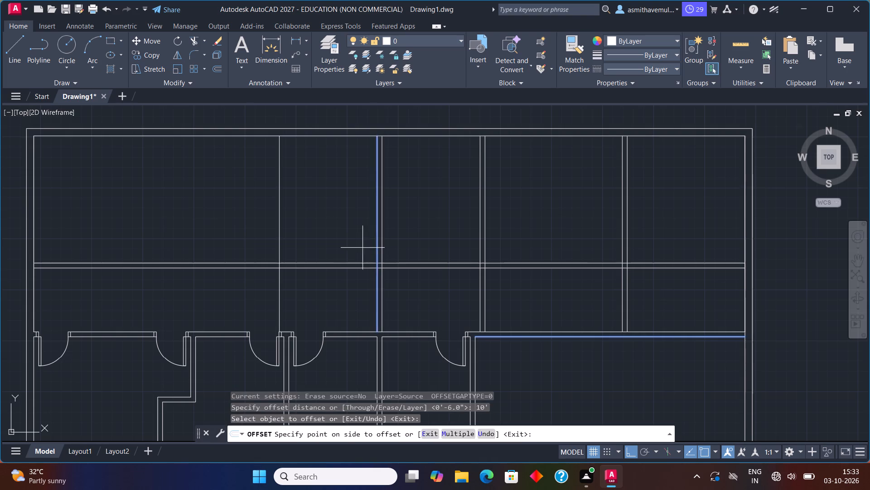
pyautogui.click(324, 240)
pyautogui.press('Escape')
# Offset the new vertical line 6" west to form the fourth northern room's west partition wall.
pyautogui.press('o')
pyautogui.press('Return')
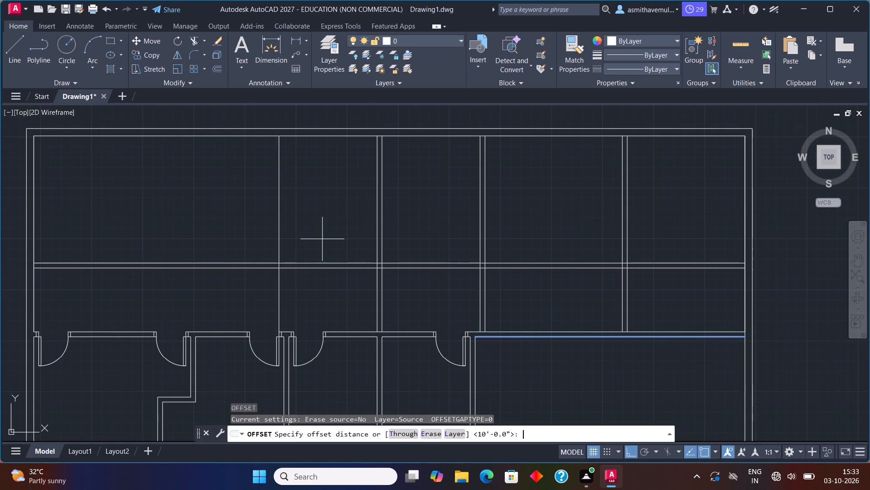
pyautogui.press('6')
pyautogui.hotkey('shift', '"')
pyautogui.press('Return')
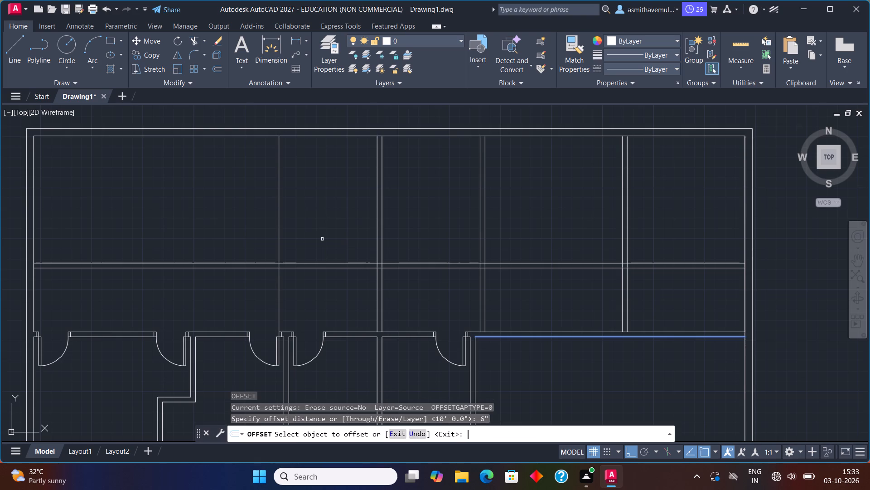
pyautogui.click(280, 240)
pyautogui.click(261, 237)
pyautogui.press('Escape')
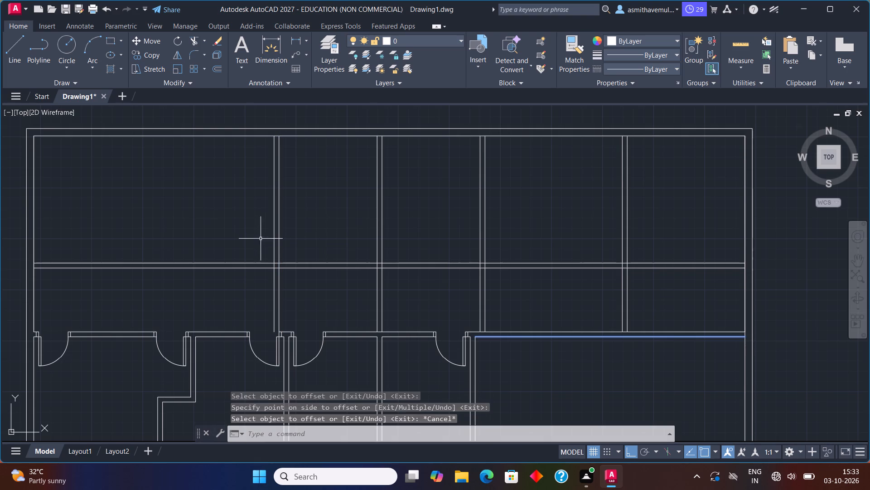
# Trim the four northern partitions' vertical lines that extend south of the long horizontal wall across the corridor.
pyautogui.scroll(-1, 397, 294)
pyautogui.moveTo(434, 280); pyautogui.dragTo(438, 255, button='middle')
pyautogui.scroll(1, 435, 259)
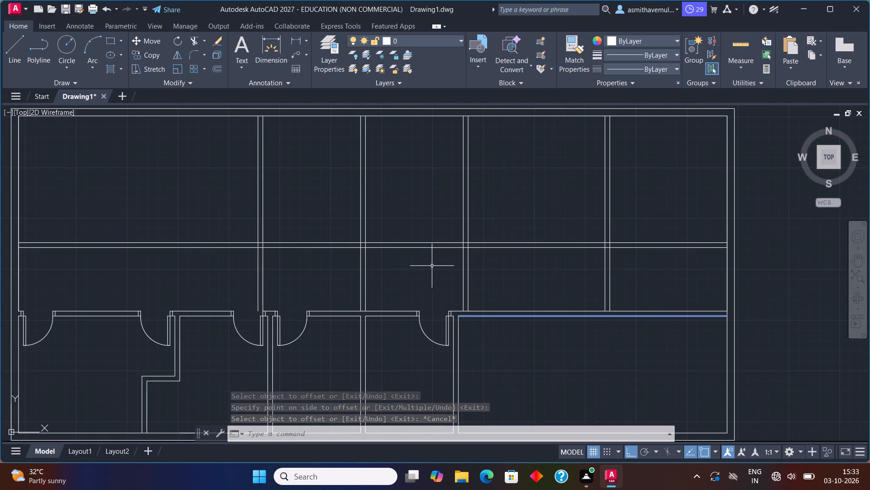
pyautogui.press('t')
pyautogui.press('r')
pyautogui.press('i')
pyautogui.press('m')
pyautogui.press('Return')
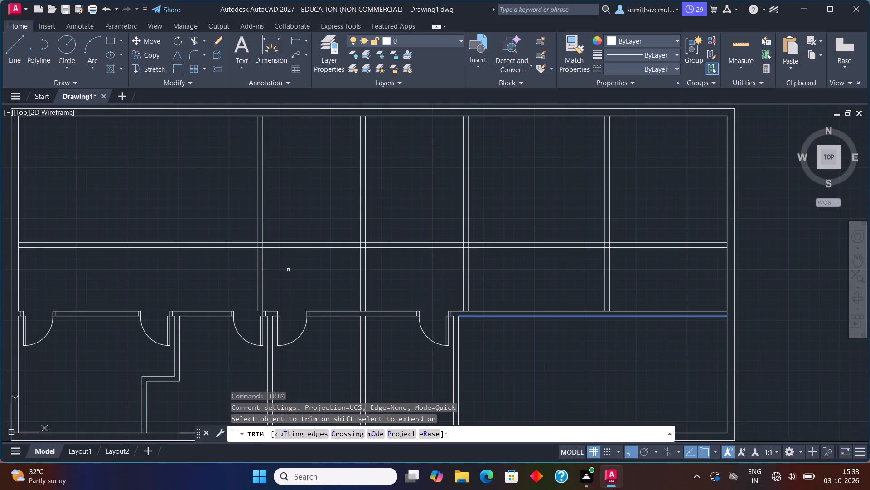
pyautogui.moveTo(222, 265); pyautogui.dragTo(436, 268)
pyautogui.moveTo(436, 268); pyautogui.dragTo(446, 268)
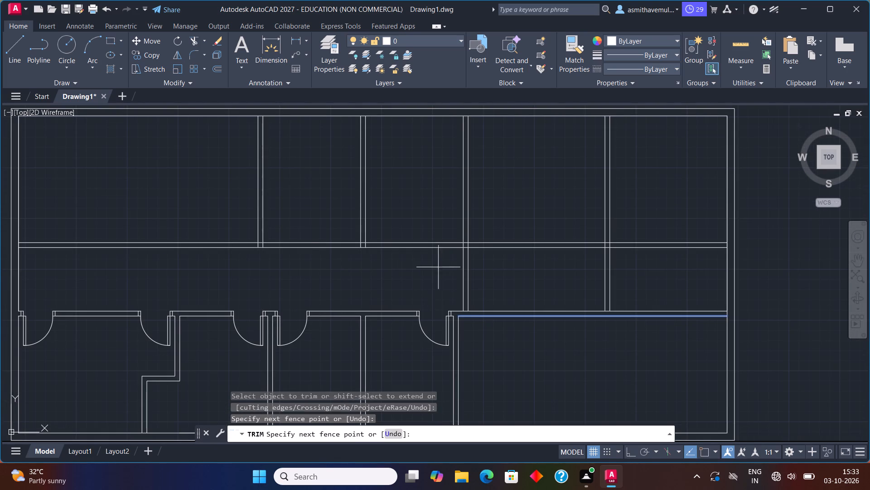
pyautogui.moveTo(446, 268); pyautogui.dragTo(489, 268)
pyautogui.moveTo(531, 270); pyautogui.dragTo(667, 276)
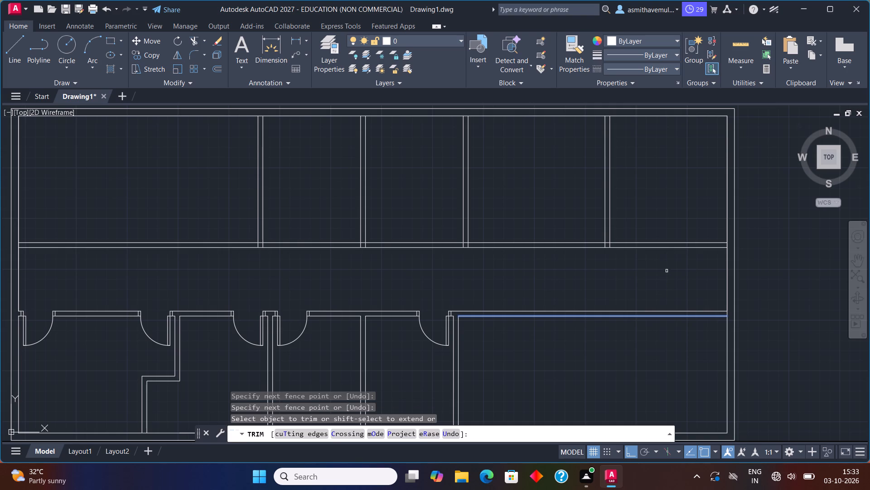
# Trim the overlapping lines at the horizontal wall's east end and at the easternmost partition's south and north junctions.
pyautogui.scroll(1, 795, 217)
pyautogui.scroll(1, 701, 275)
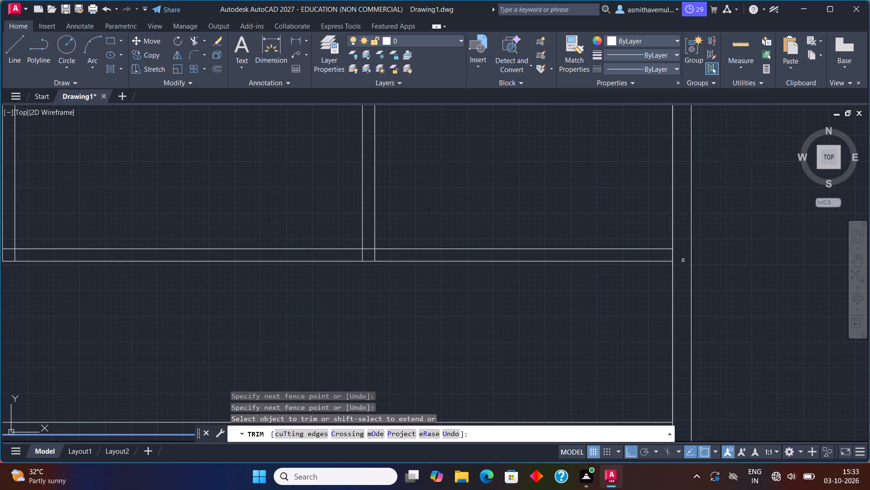
pyautogui.moveTo(682, 257); pyautogui.dragTo(660, 255)
pyautogui.scroll(1, 367, 247)
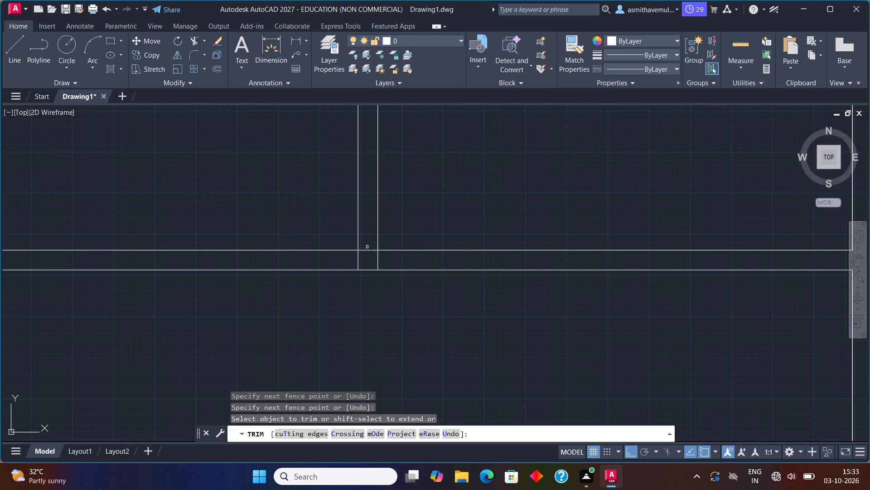
pyautogui.moveTo(367, 247); pyautogui.dragTo(351, 257)
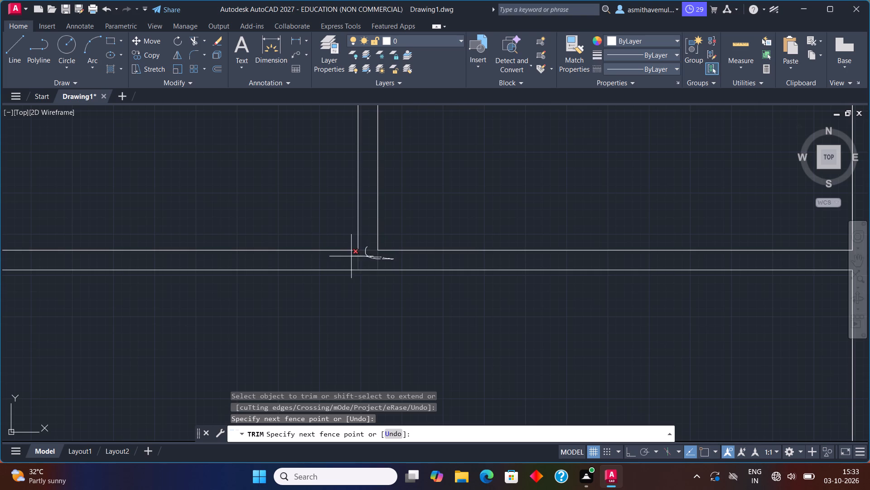
pyautogui.moveTo(351, 257); pyautogui.dragTo(344, 257)
pyautogui.scroll(-2, 464, 237)
pyautogui.moveTo(464, 228); pyautogui.dragTo(518, 336, button='middle')
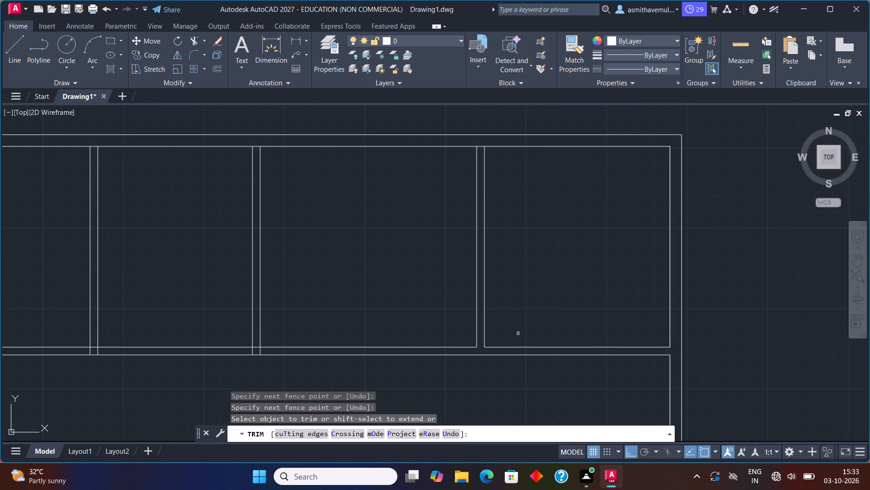
pyautogui.moveTo(511, 230); pyautogui.dragTo(515, 273, button='middle')
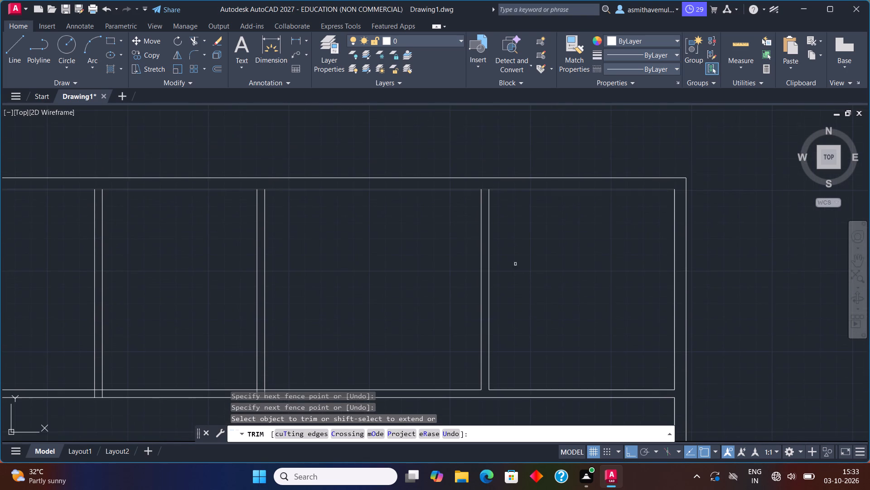
pyautogui.scroll(2, 476, 171)
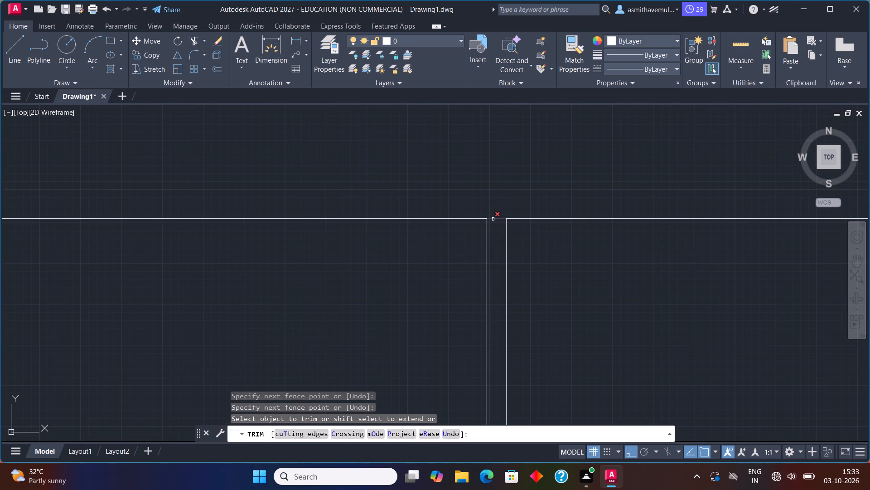
pyautogui.click(493, 220)
# Trim the overlapping wall lines at the north and south junctions of the second partition from the east.
pyautogui.scroll(-2, 397, 299)
pyautogui.moveTo(334, 339); pyautogui.dragTo(604, 241, button='middle')
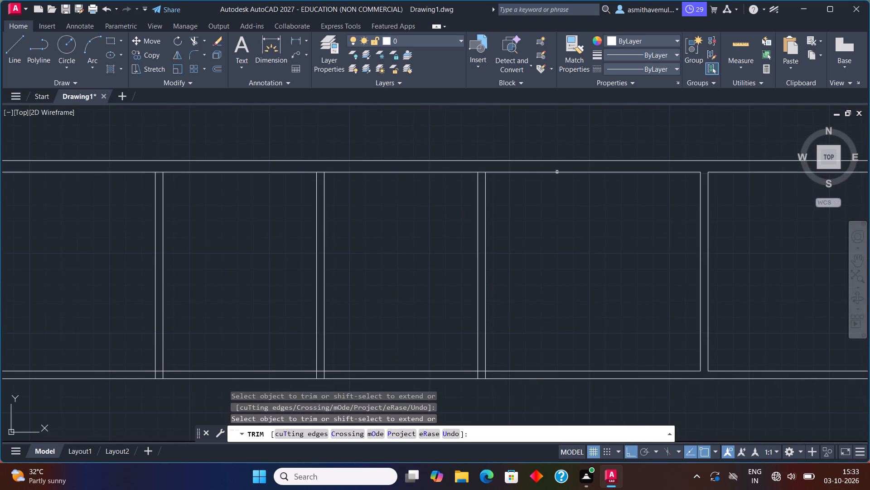
pyautogui.scroll(1, 526, 171)
pyautogui.click(452, 172)
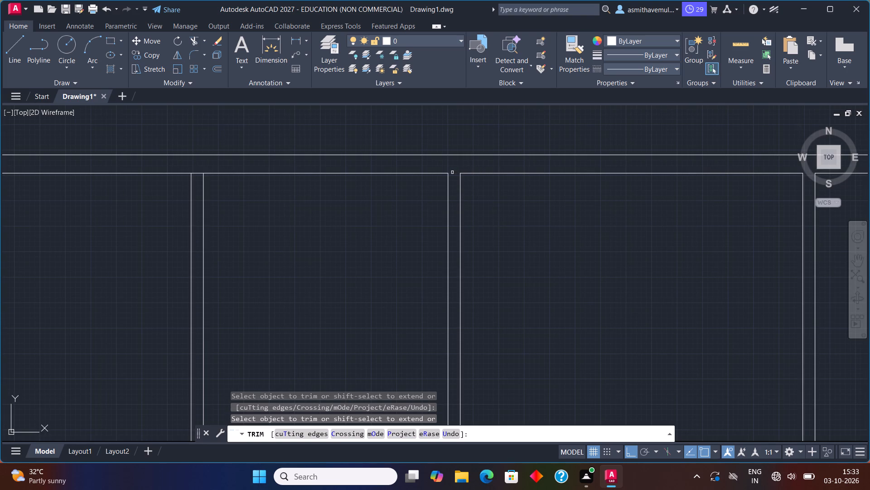
pyautogui.scroll(-1, 481, 236)
pyautogui.moveTo(485, 320); pyautogui.dragTo(542, 171, button='middle')
pyautogui.scroll(2, 516, 219)
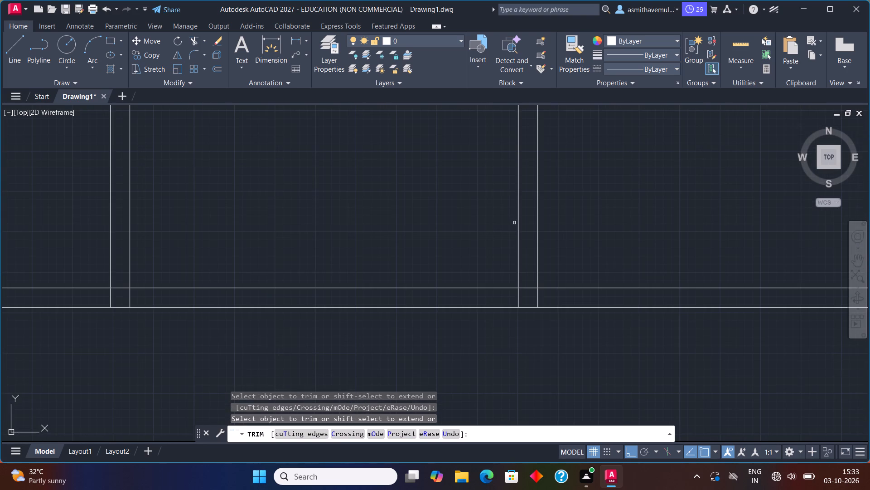
pyautogui.moveTo(528, 279); pyautogui.dragTo(538, 303)
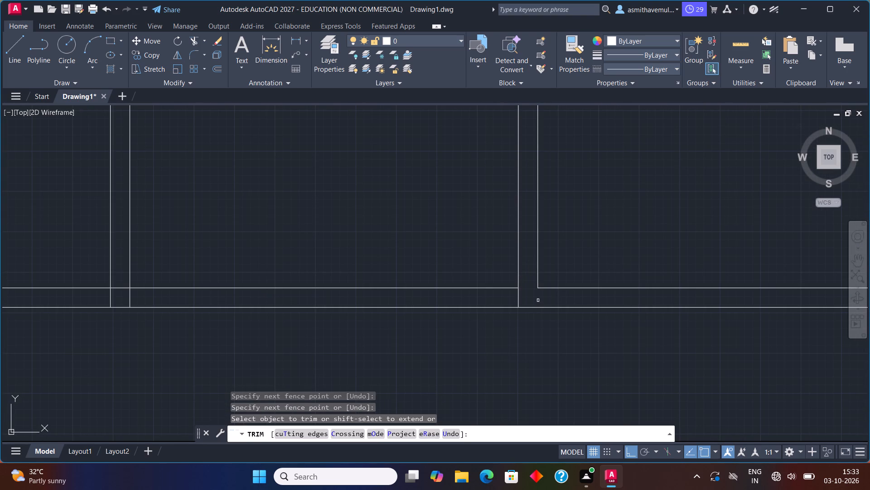
pyautogui.moveTo(537, 298); pyautogui.dragTo(498, 296)
# Trim the overlapping wall lines at the south and north junctions of the third partition from the east.
pyautogui.scroll(-1, 433, 318)
pyautogui.moveTo(311, 318); pyautogui.dragTo(546, 317, button='middle')
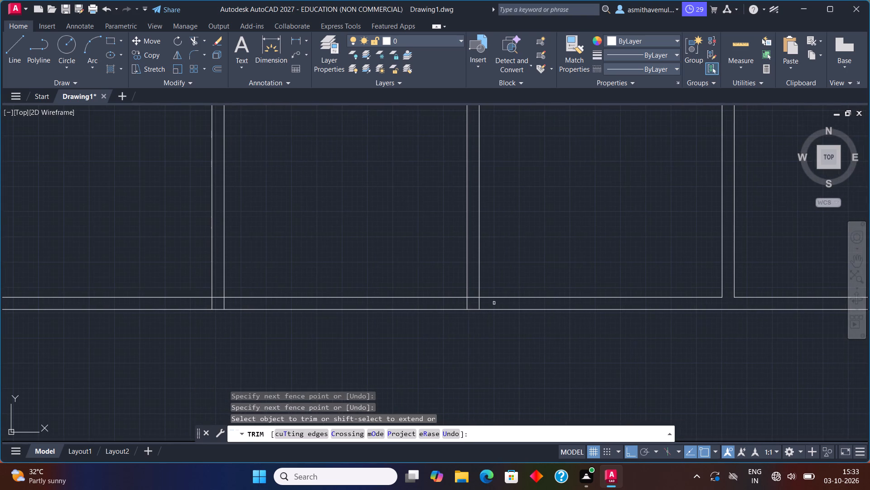
pyautogui.scroll(1, 486, 299)
pyautogui.moveTo(464, 289); pyautogui.dragTo(488, 308)
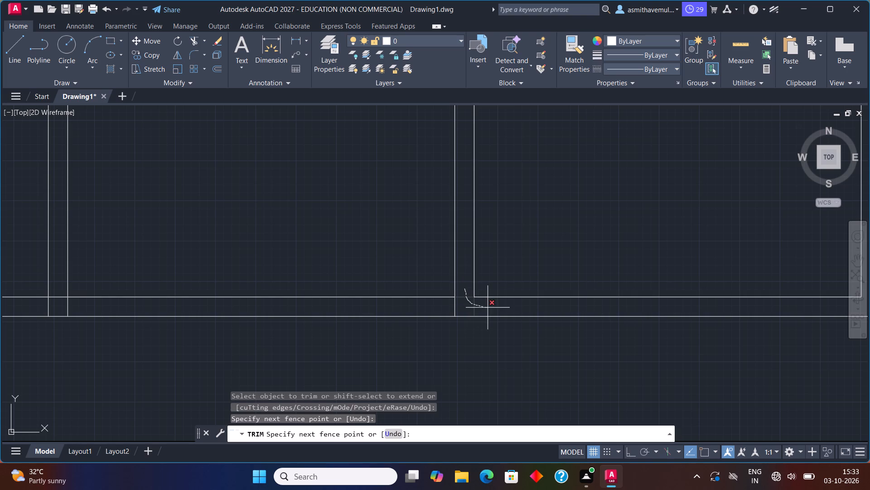
pyautogui.moveTo(488, 308); pyautogui.dragTo(447, 315)
pyautogui.scroll(-2, 531, 255)
pyautogui.moveTo(532, 250); pyautogui.dragTo(536, 296, button='middle')
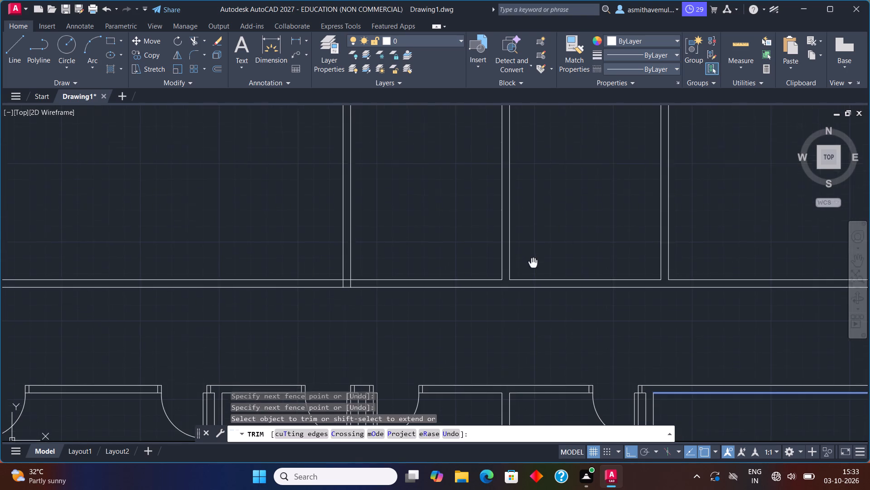
pyautogui.moveTo(536, 296); pyautogui.dragTo(537, 366, button='middle')
pyautogui.scroll(2, 518, 187)
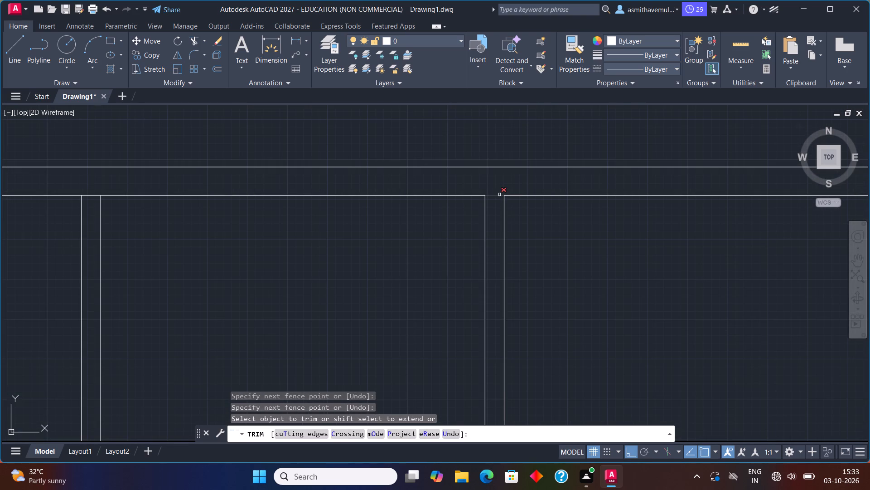
pyautogui.click(499, 195)
# Trim the overlapping wall lines at the north and south junctions of the westernmost northern partition.
pyautogui.scroll(-3, 409, 230)
pyautogui.moveTo(380, 250); pyautogui.dragTo(471, 250, button='middle')
pyautogui.scroll(1, 449, 238)
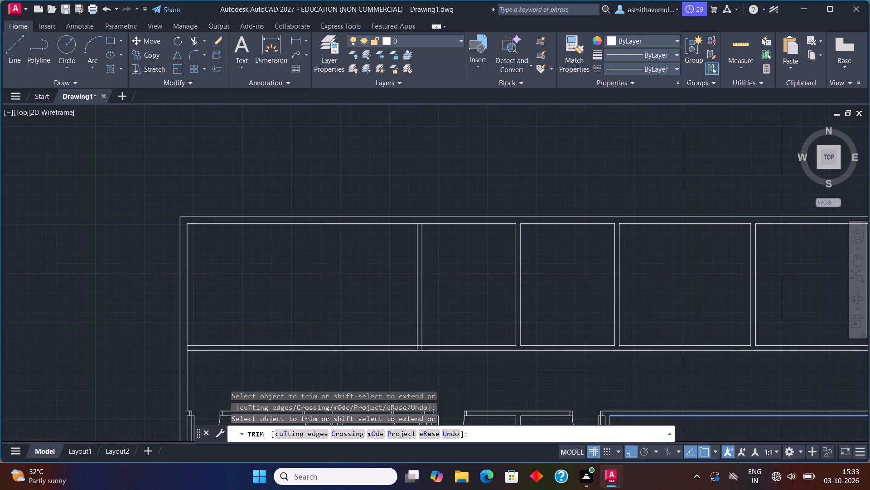
pyautogui.scroll(1, 449, 238)
pyautogui.click(373, 200)
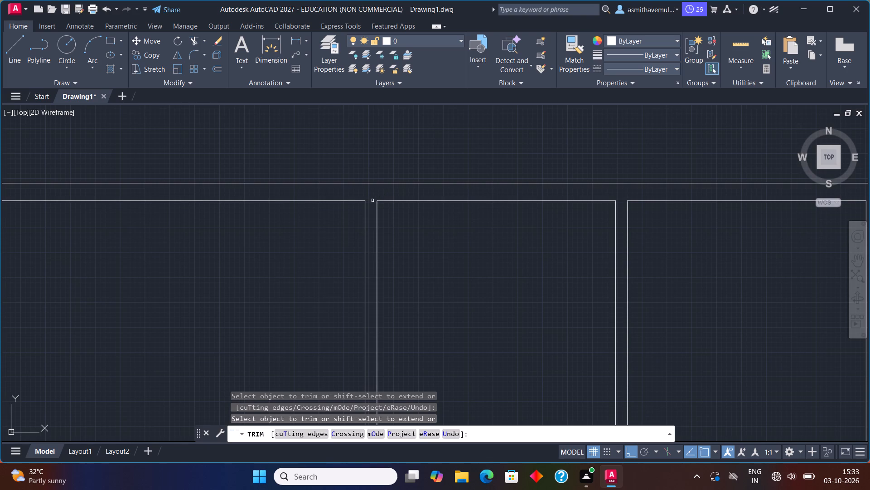
pyautogui.scroll(-1, 403, 228)
pyautogui.moveTo(414, 288); pyautogui.dragTo(487, 169, button='middle')
pyautogui.scroll(2, 438, 258)
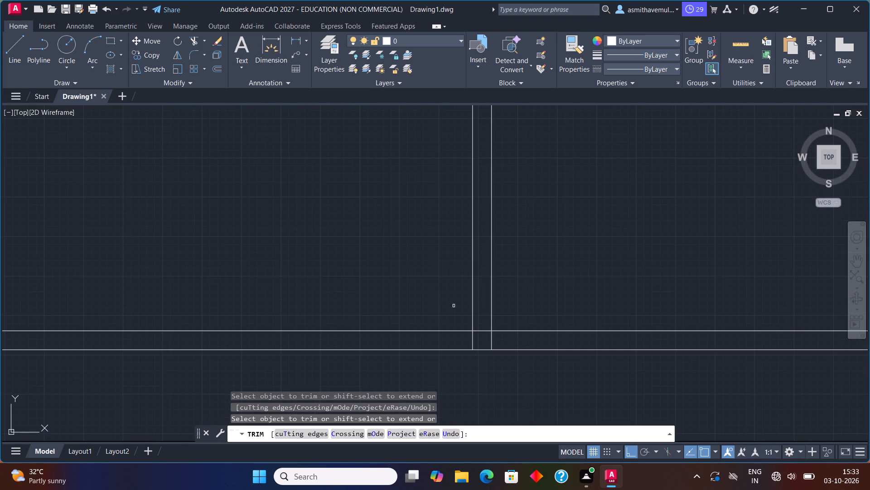
pyautogui.moveTo(480, 323); pyautogui.dragTo(465, 335)
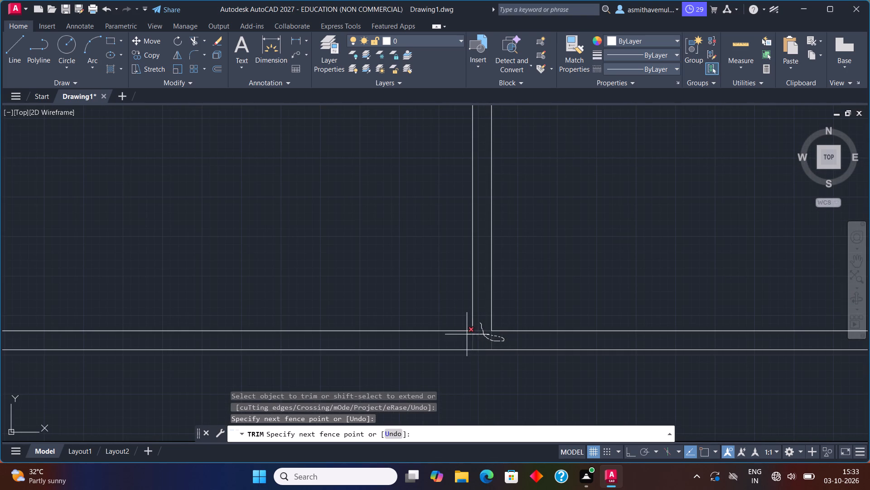
pyautogui.moveTo(465, 335); pyautogui.dragTo(454, 338)
pyautogui.scroll(-1, 590, 293)
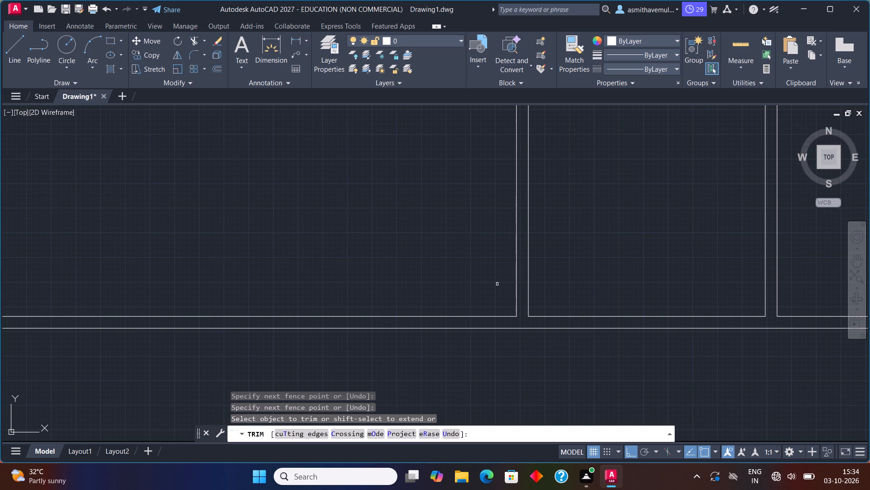
pyautogui.press('Escape')
# Erase the highlighted blue inner line of the large southeast room's north wall.
pyautogui.scroll(-1, 545, 277)
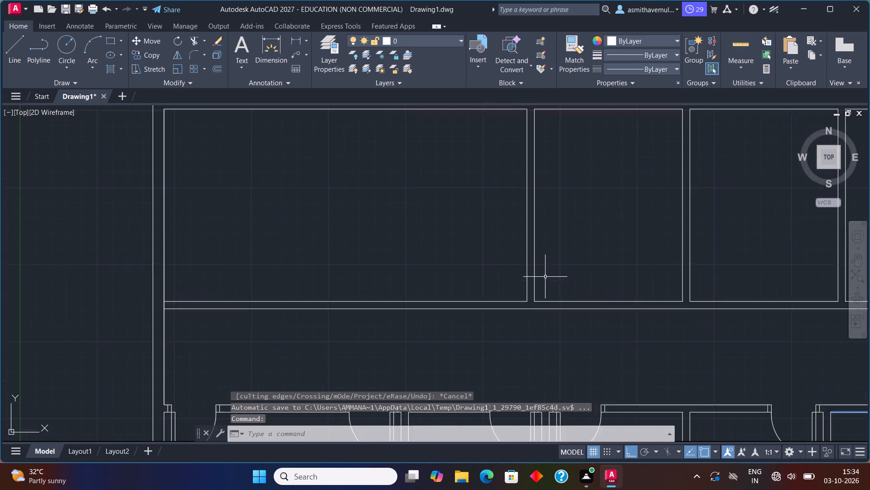
pyautogui.scroll(-1, 545, 277)
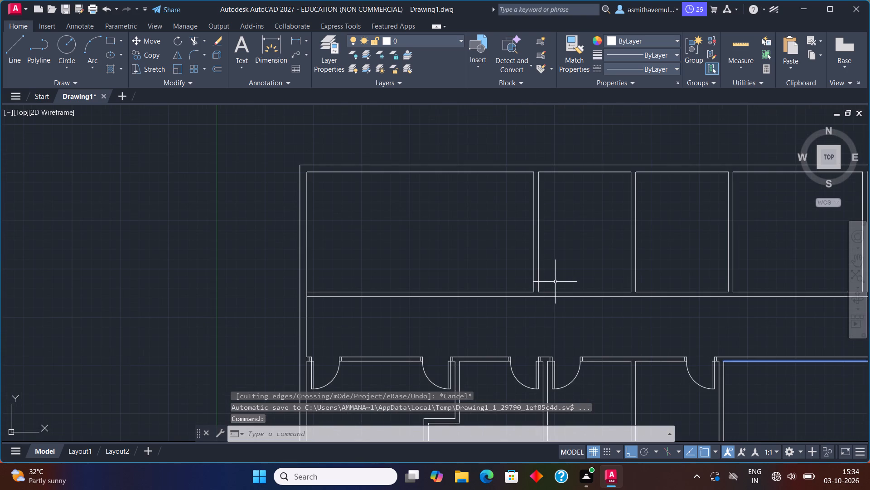
pyautogui.scroll(-1, 593, 267)
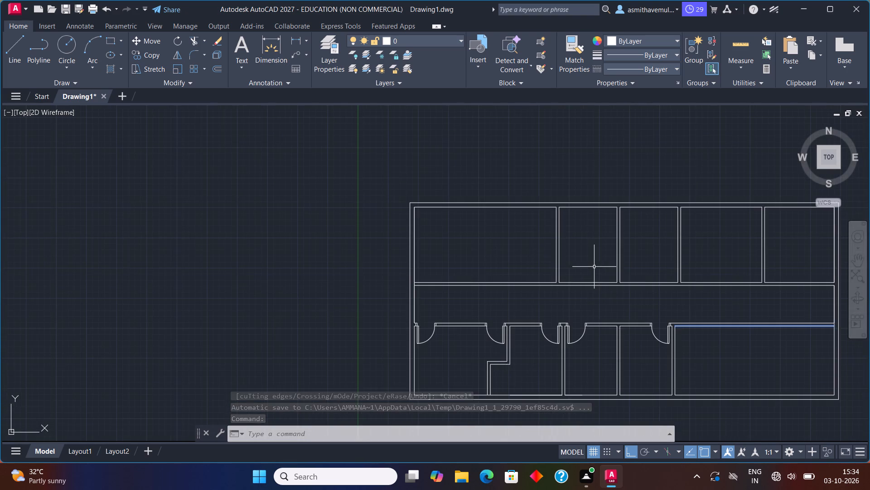
pyautogui.moveTo(836, 318); pyautogui.dragTo(771, 314, button='middle')
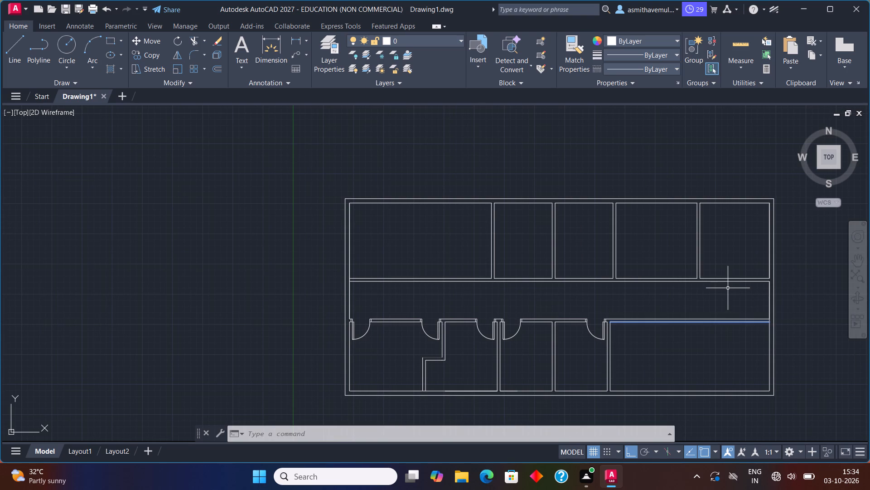
pyautogui.scroll(1, 743, 329)
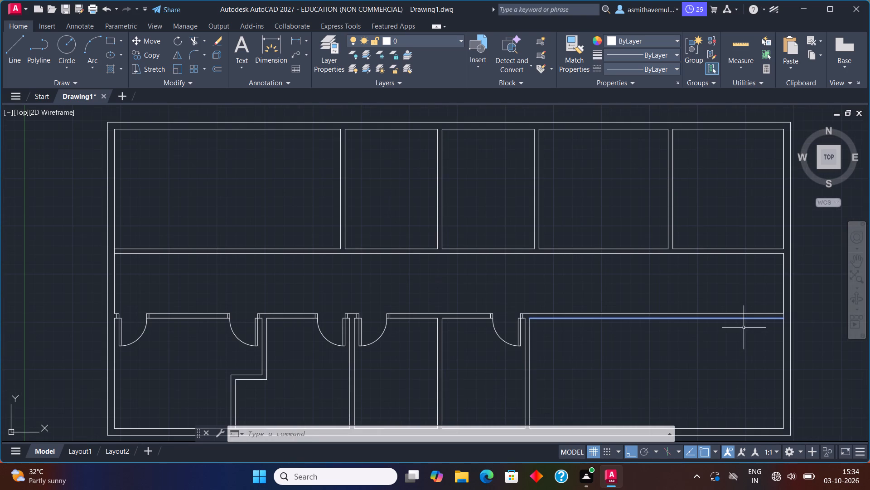
pyautogui.click(744, 319)
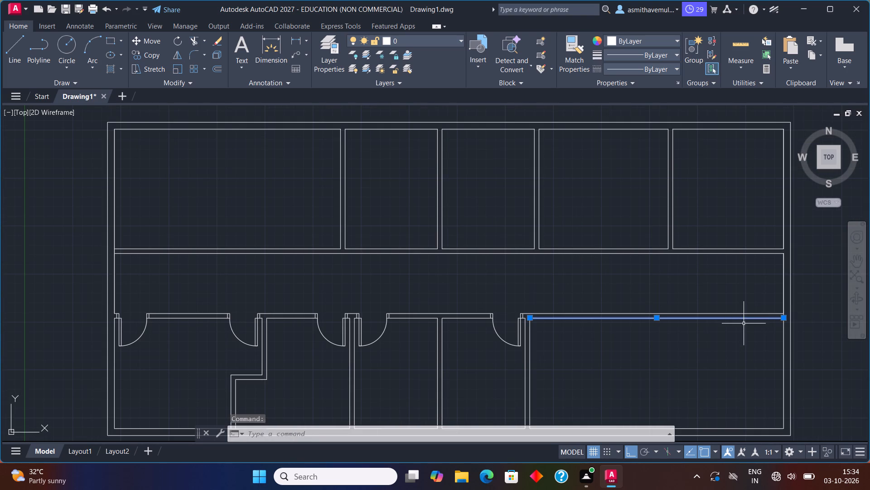
pyautogui.press('Delete')
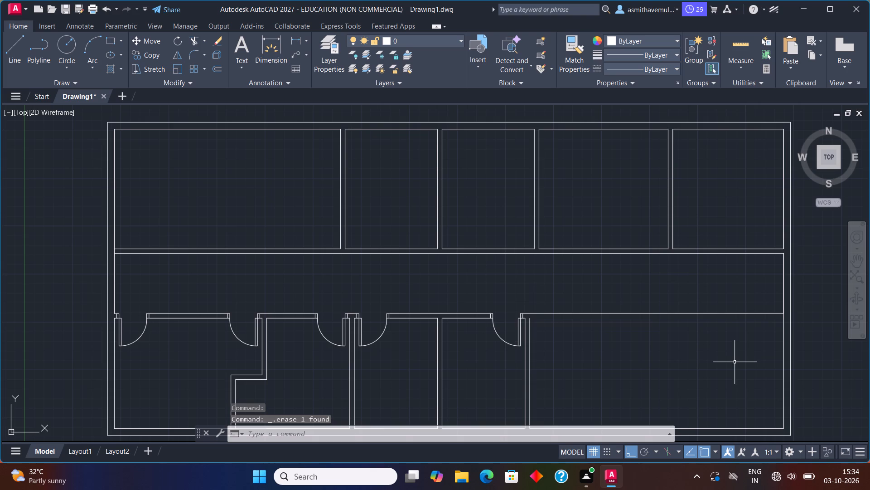
# Draw a horizontal line along the southeast room's north side, from its west partition's corner to the east wall's inner line.
pyautogui.press('l')
pyautogui.press('Return')
pyautogui.scroll(1, 592, 326)
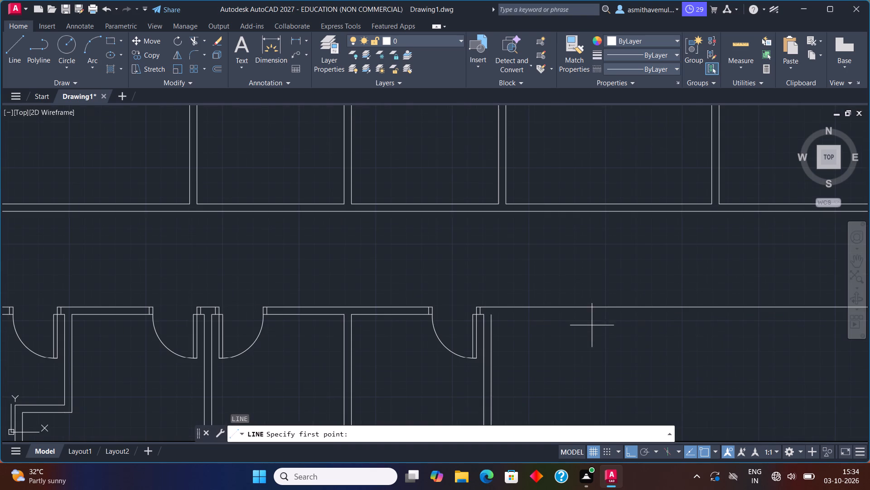
pyautogui.click(489, 314)
pyautogui.moveTo(762, 312); pyautogui.dragTo(610, 312, button='middle')
pyautogui.press('F8')
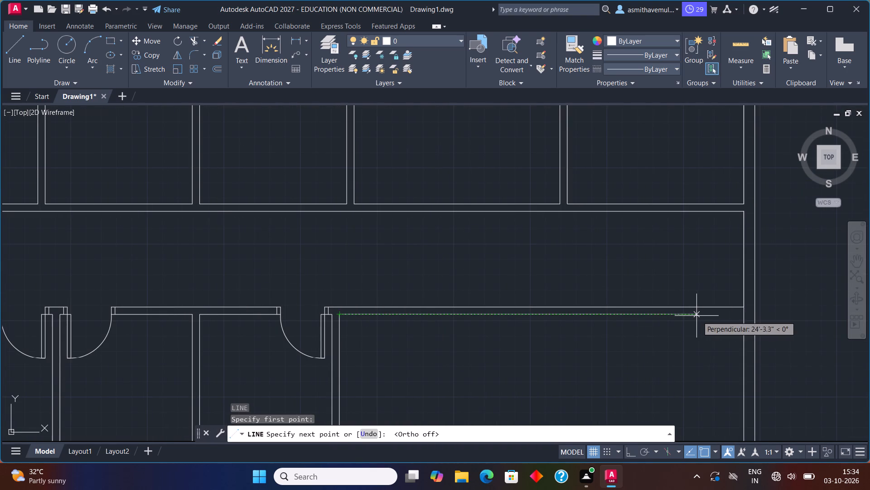
pyautogui.press('F8')
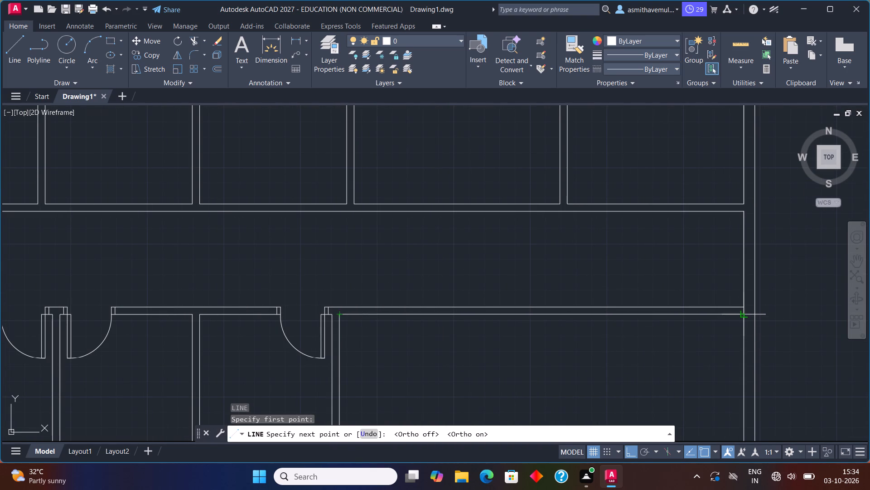
pyautogui.click(741, 317)
pyautogui.press('Escape')
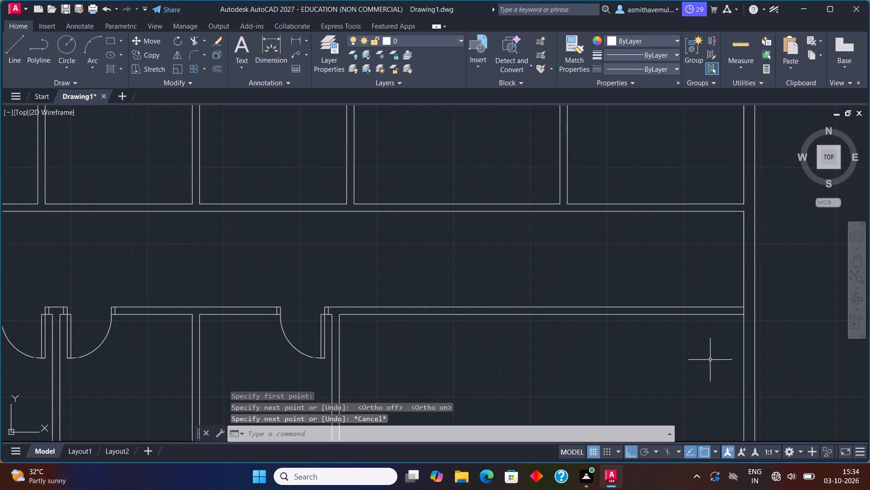
# Trim the east wall's inner line between the two lines of the southeast room's north wall.
pyautogui.write('TRI')
pyautogui.press('m')
pyautogui.press('Return')
pyautogui.scroll(2, 743, 298)
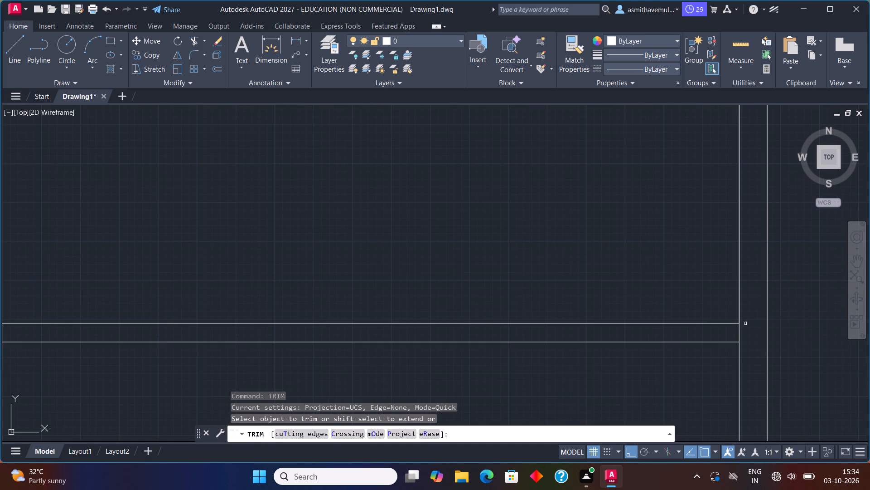
pyautogui.moveTo(745, 324); pyautogui.dragTo(730, 338)
pyautogui.press('Escape')
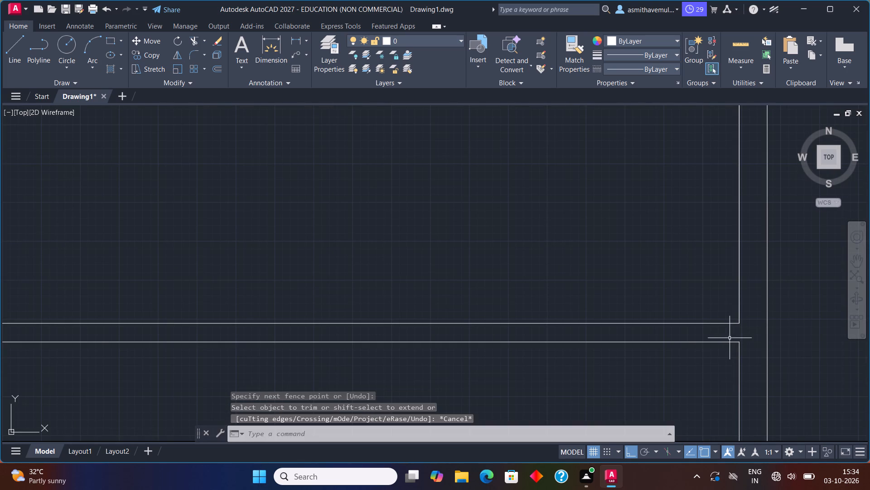
# Trim the west wall's inner line at the west end of the long wall north of the corridor.
pyautogui.scroll(-4, 730, 338)
pyautogui.moveTo(724, 339); pyautogui.dragTo(735, 320, button='middle')
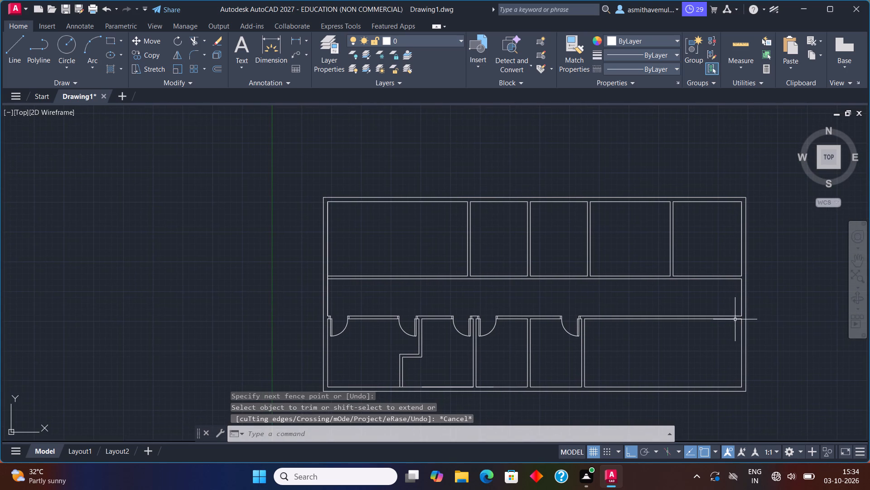
pyautogui.scroll(1, 594, 323)
pyautogui.moveTo(594, 322); pyautogui.dragTo(706, 338, button='middle')
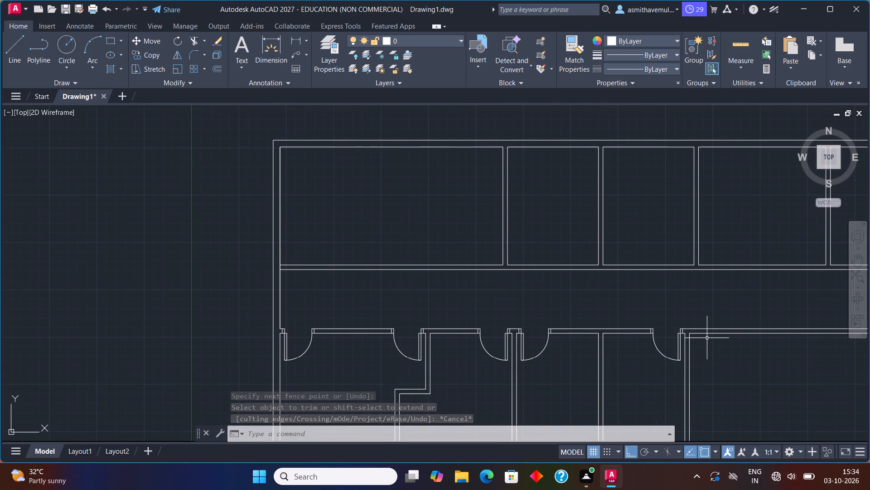
pyautogui.write('TRI')
pyautogui.press('m')
pyautogui.press('Return')
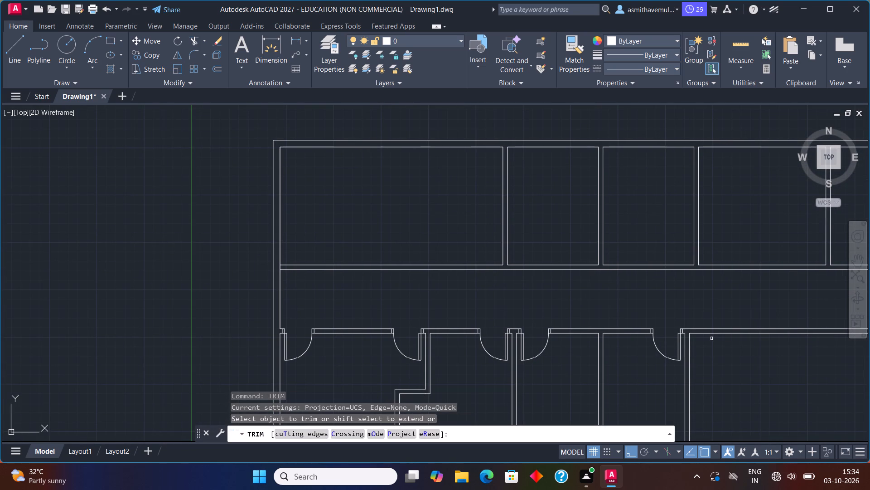
pyautogui.scroll(1, 343, 271)
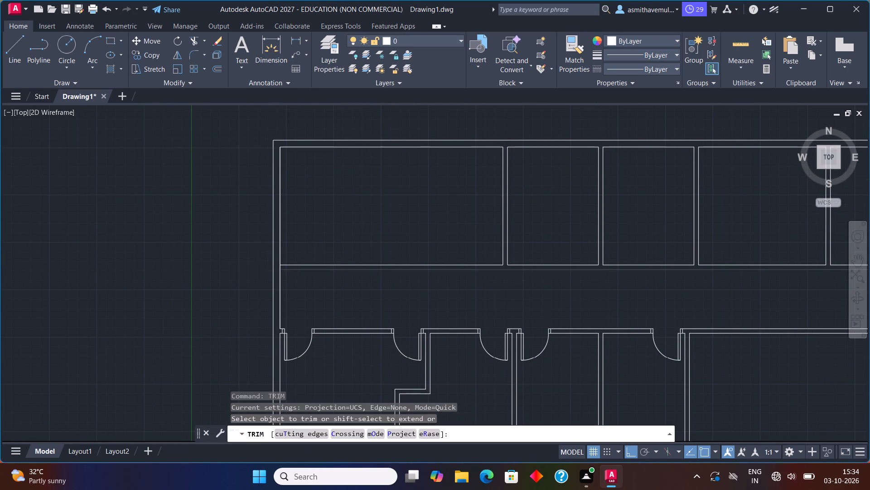
pyautogui.scroll(2, 338, 267)
pyautogui.moveTo(83, 260); pyautogui.dragTo(98, 264)
pyautogui.press('Escape')
# Extend the facing lines of the two partitions flanking the fourth northern room to the corridor-side line of the corridor's north wall.
pyautogui.scroll(-4, 257, 280)
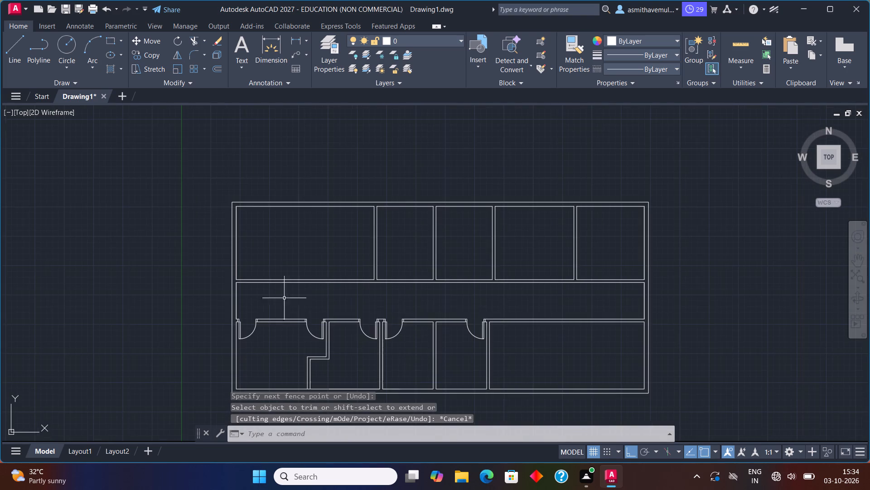
pyautogui.moveTo(466, 320); pyautogui.dragTo(307, 289, button='middle')
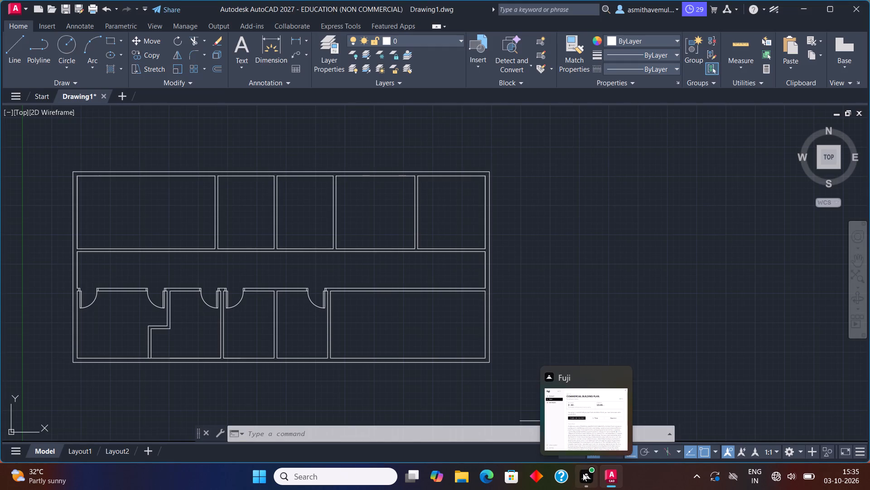
pyautogui.moveTo(546, 250); pyautogui.dragTo(636, 204, button='middle')
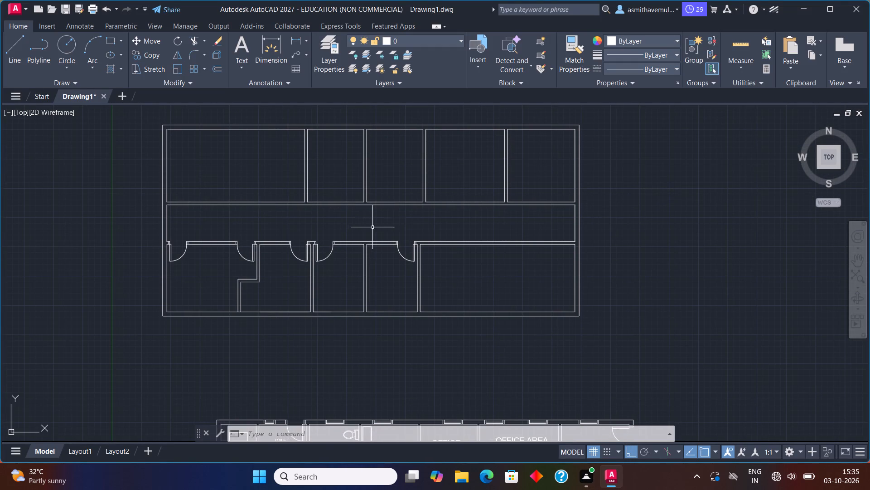
pyautogui.moveTo(599, 206); pyautogui.dragTo(590, 213, button='middle')
pyautogui.scroll(1, 449, 214)
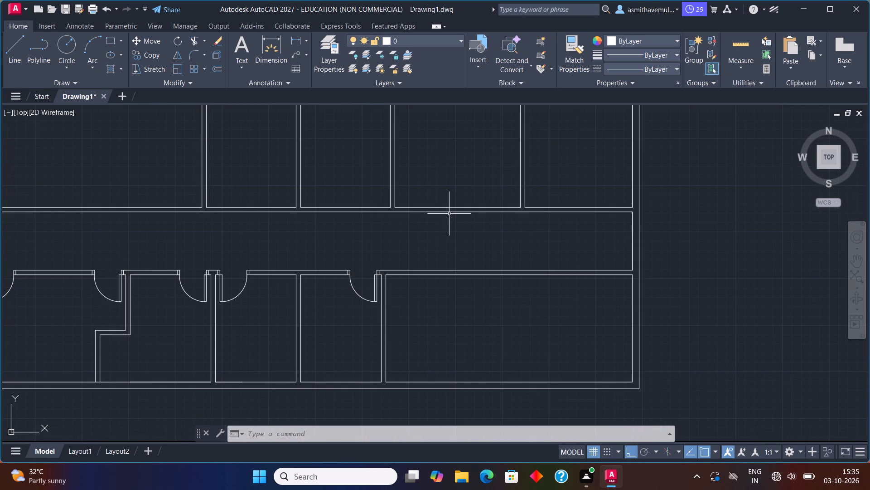
pyautogui.press('w')
pyautogui.press('BackSpace')
pyautogui.press('e')
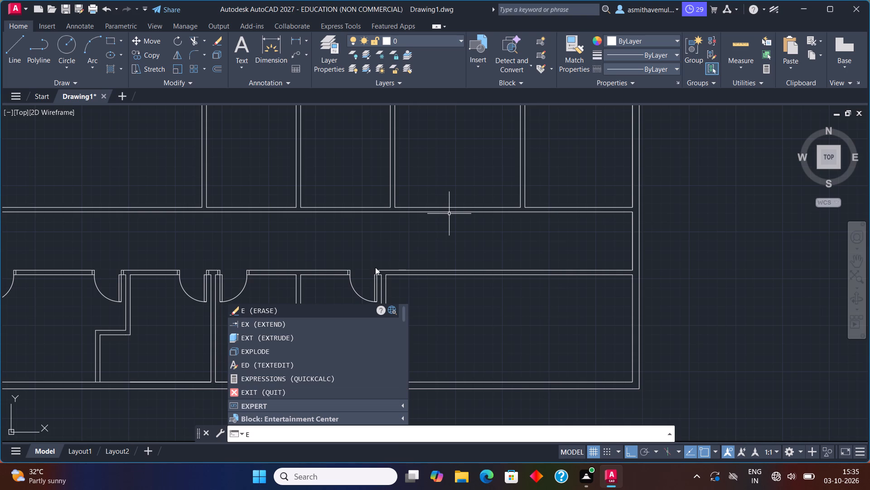
pyautogui.click(337, 321)
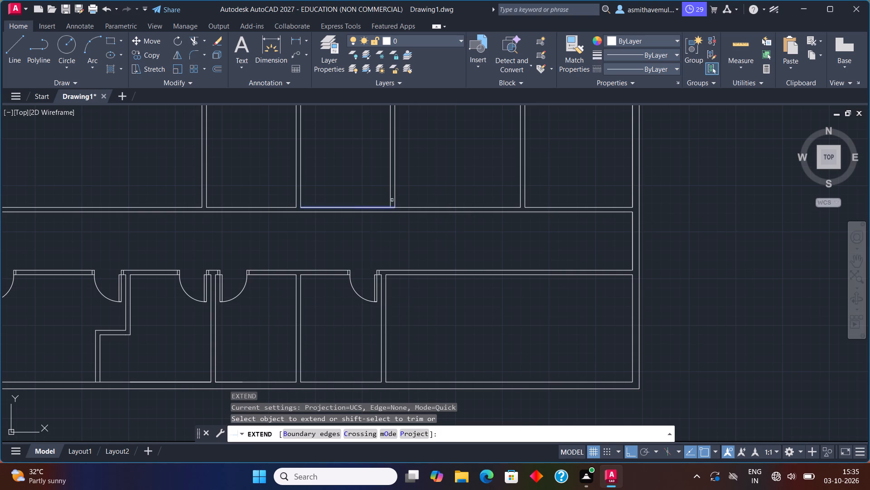
pyautogui.scroll(1, 394, 198)
pyautogui.click(394, 198)
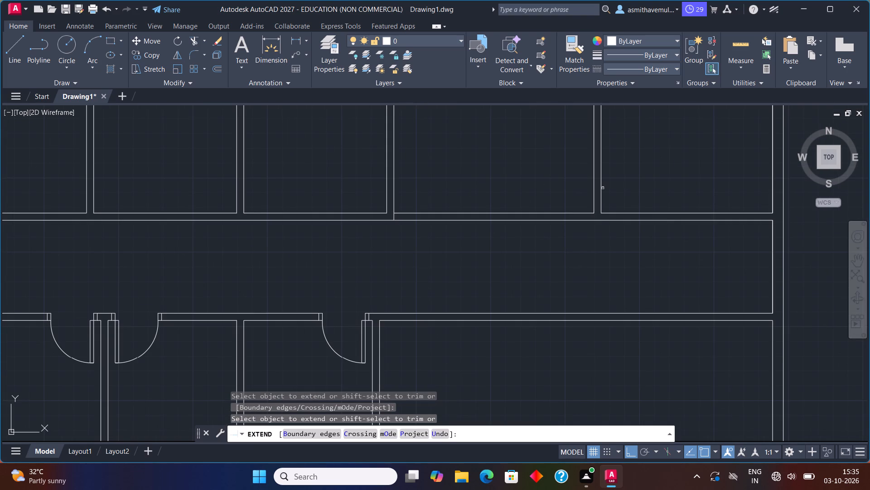
pyautogui.click(590, 196)
pyautogui.click(599, 196)
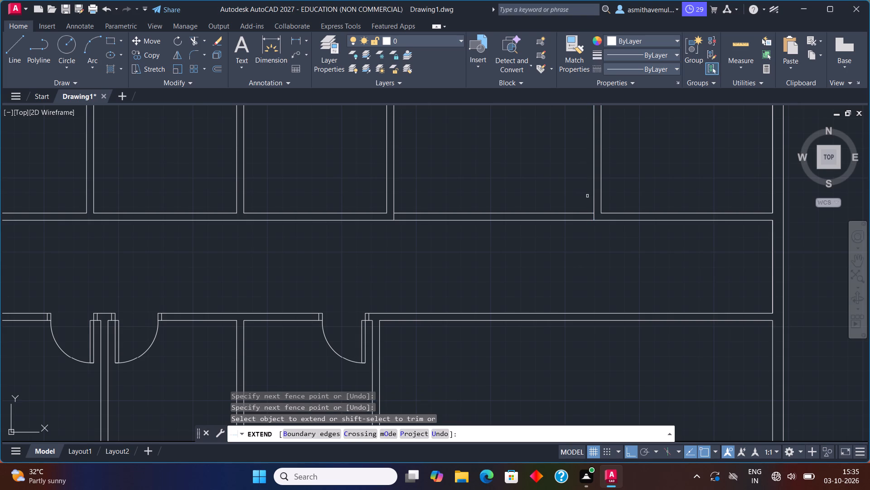
pyautogui.press('Escape')
# Trim both lines of the corridor's north wall between the two extended partition lines, opening the fourth northern room to the corridor.
pyautogui.write('TRIM')
pyautogui.press('Return')
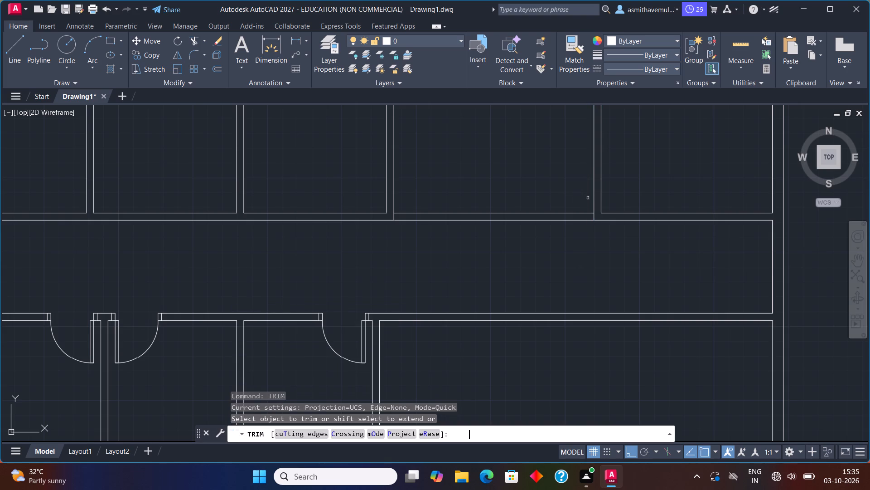
pyautogui.moveTo(573, 206); pyautogui.dragTo(568, 232)
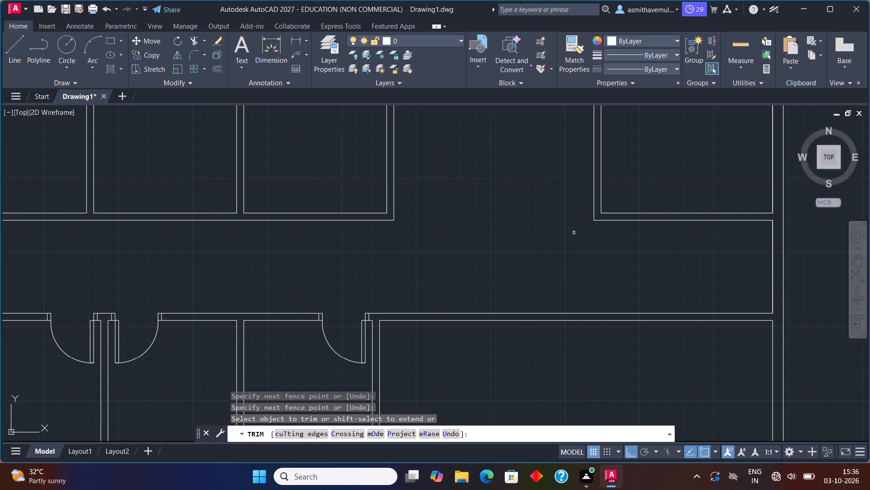
pyautogui.press('Escape')
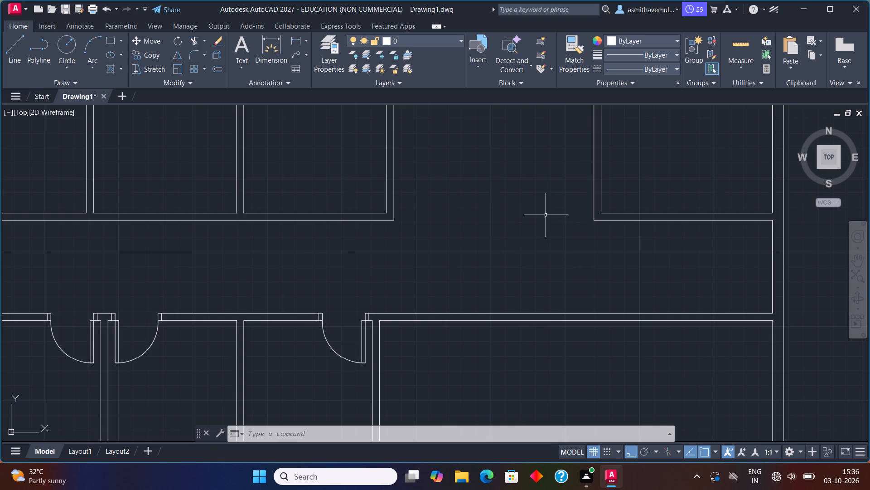
# Draw a jamb line across the corridor's north wall, starting 3" west of the third northern room's inside southeast corner.
pyautogui.moveTo(499, 202); pyautogui.dragTo(544, 236, button='middle')
pyautogui.scroll(1, 453, 255)
pyautogui.moveTo(452, 255); pyautogui.dragTo(515, 269, button='middle')
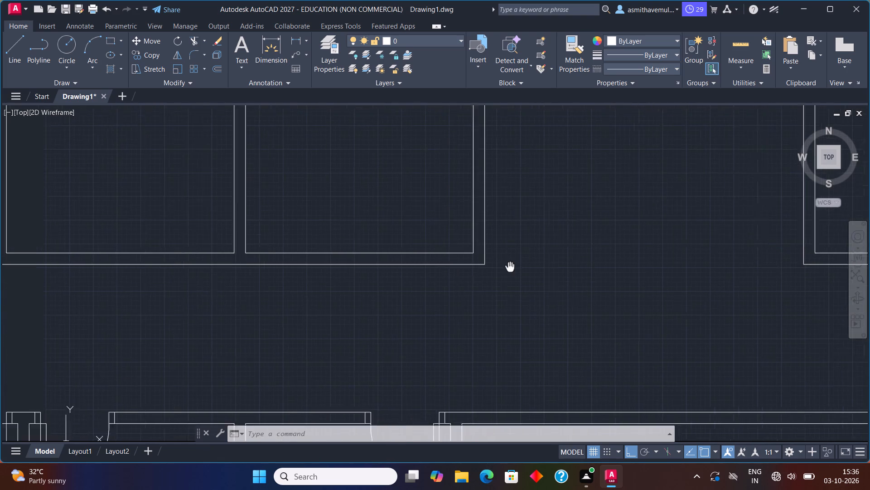
pyautogui.moveTo(515, 269); pyautogui.dragTo(516, 270, button='middle')
pyautogui.press('l')
pyautogui.press('Return')
pyautogui.write('FROM')
pyautogui.press('Return')
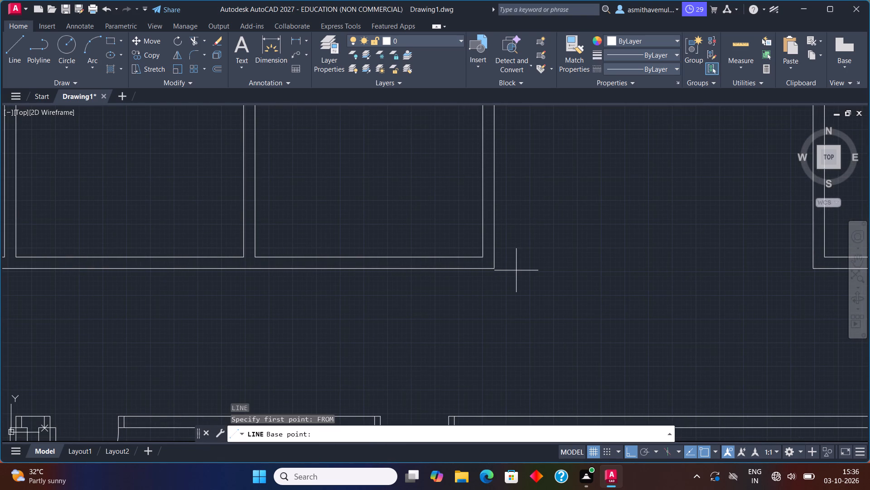
pyautogui.click(483, 257)
pyautogui.hotkey('shift', '@')
pyautogui.write('-3')
pyautogui.write('",0')
pyautogui.press('Return')
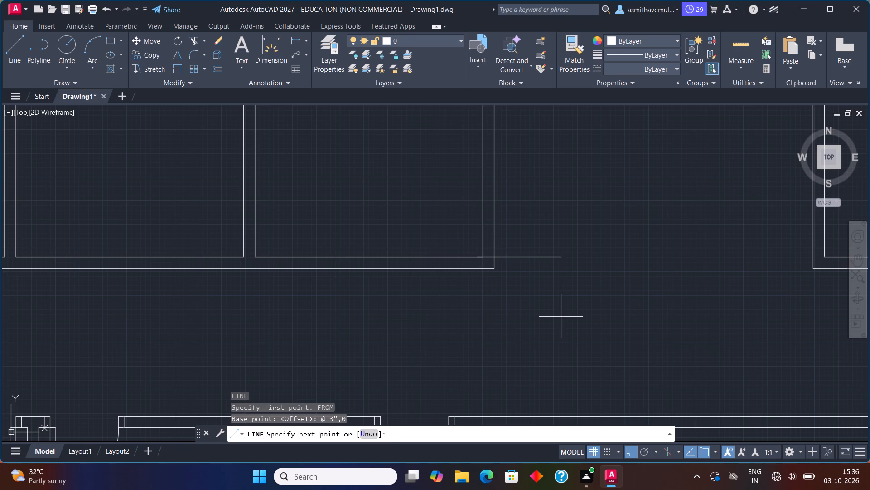
pyautogui.scroll(1, 469, 264)
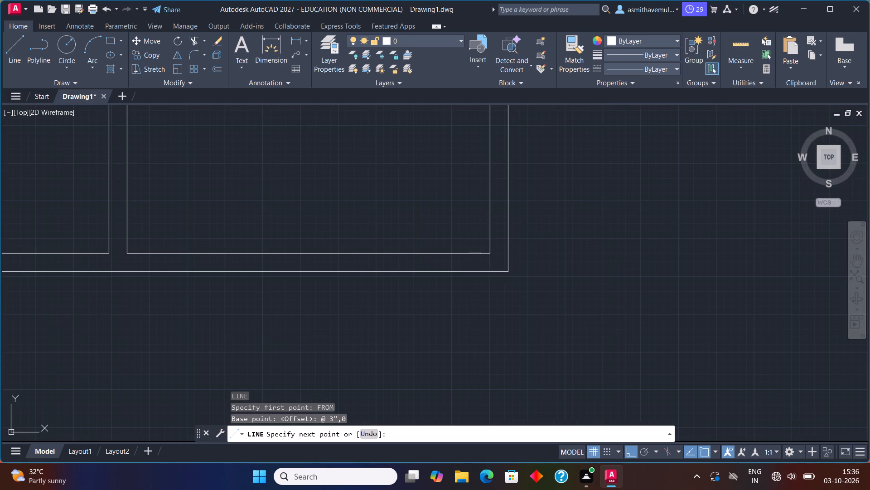
pyautogui.click(480, 273)
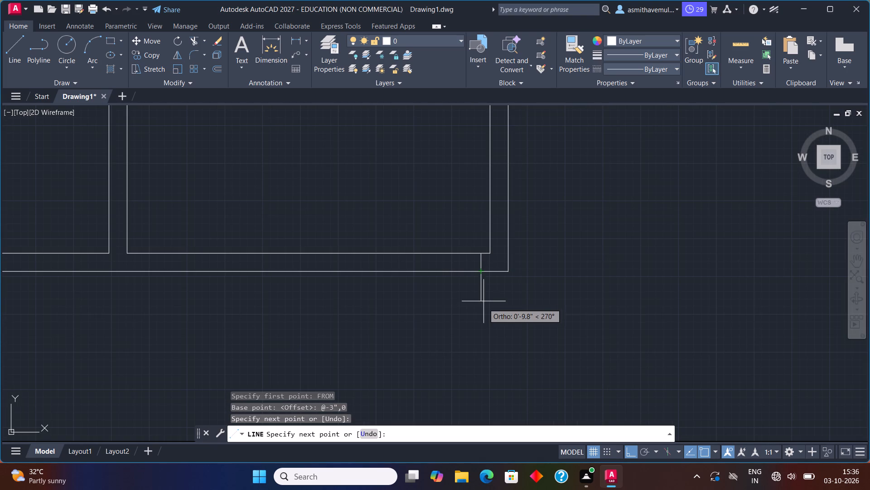
pyautogui.press('Escape')
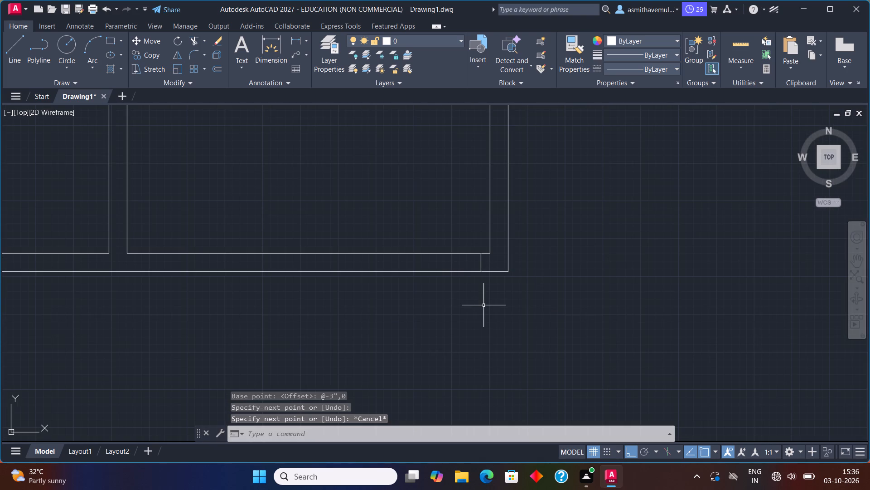
# Offset the new jamb line 3" to the west.
pyautogui.press('o')
pyautogui.press('Return')
pyautogui.write('3"')
pyautogui.press('Return')
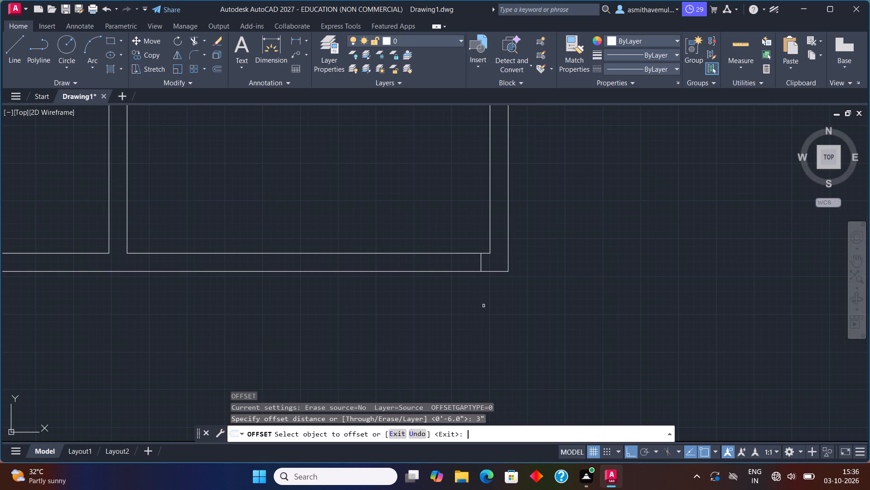
pyautogui.scroll(1, 486, 289)
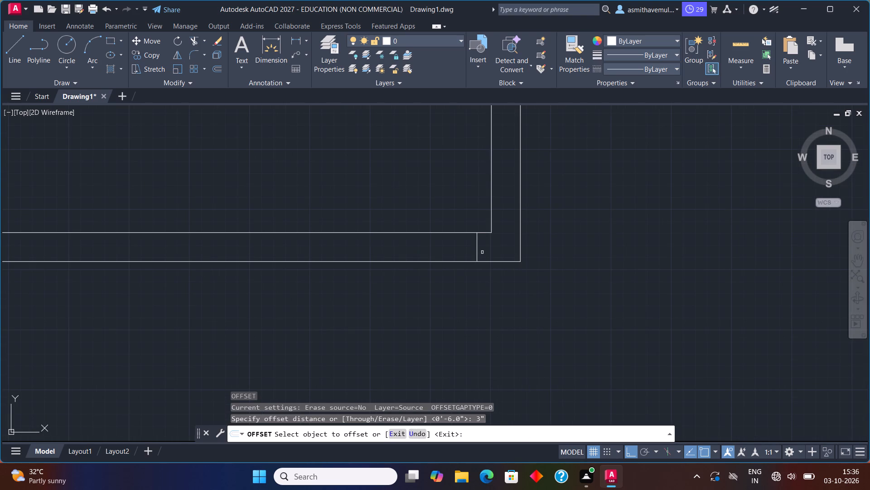
pyautogui.click(477, 248)
pyautogui.click(429, 248)
pyautogui.press('Escape')
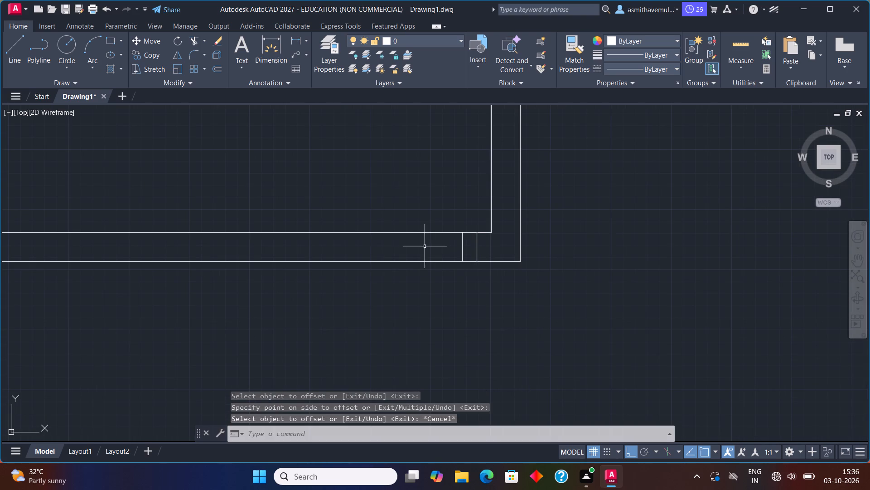
# Offset the western jamb line 3' to the west for the third northern room's door opening.
pyautogui.scroll(-1, 425, 247)
pyautogui.middleClick(425, 246)
pyautogui.scroll(1, 428, 245)
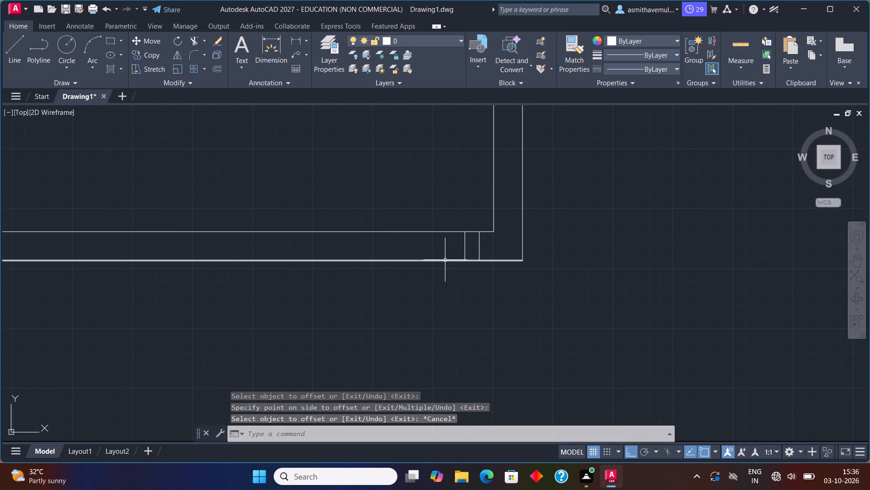
pyautogui.press('o')
pyautogui.press('Return')
pyautogui.write("3'")
pyautogui.press('Return')
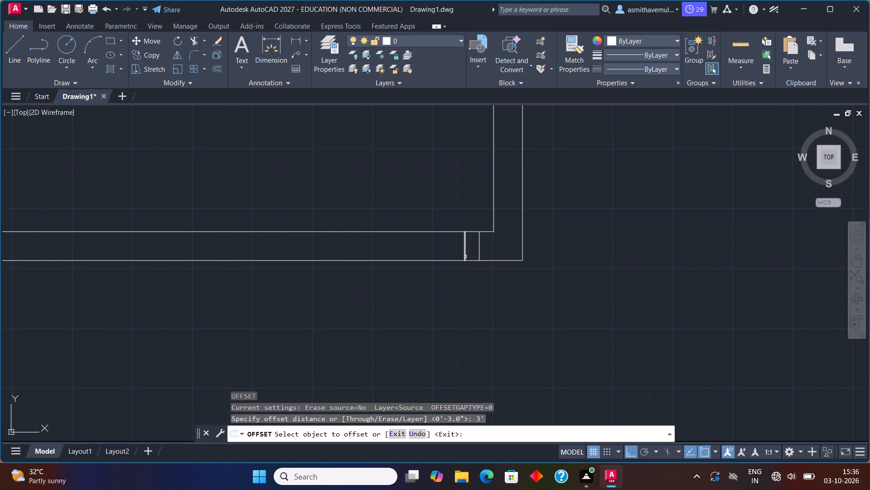
pyautogui.click(465, 256)
pyautogui.click(439, 248)
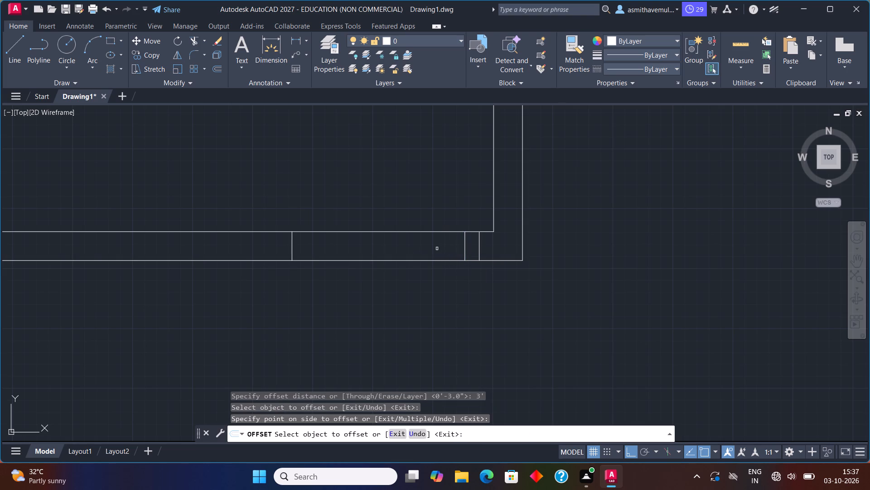
pyautogui.press('Escape')
# Offset the line at the far west side of the opening another 3" west to form the second jamb.
pyautogui.press('o')
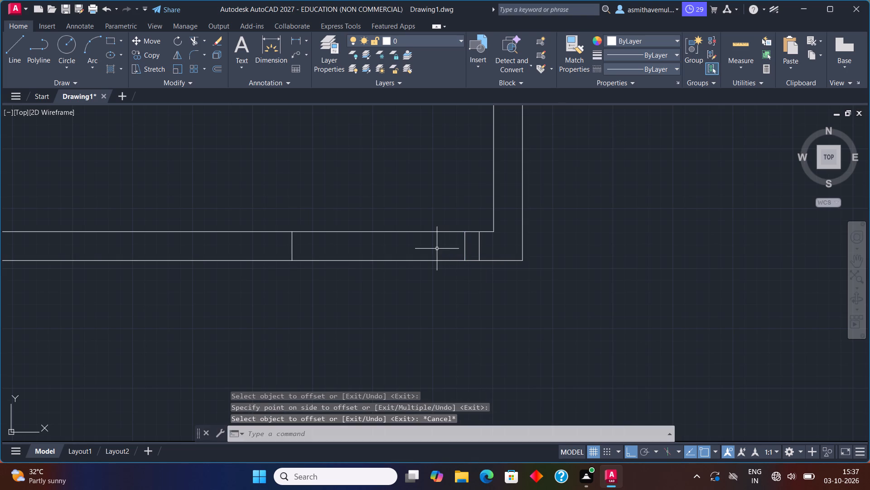
pyautogui.press('Return')
pyautogui.press('3')
pyautogui.hotkey('shift', '"')
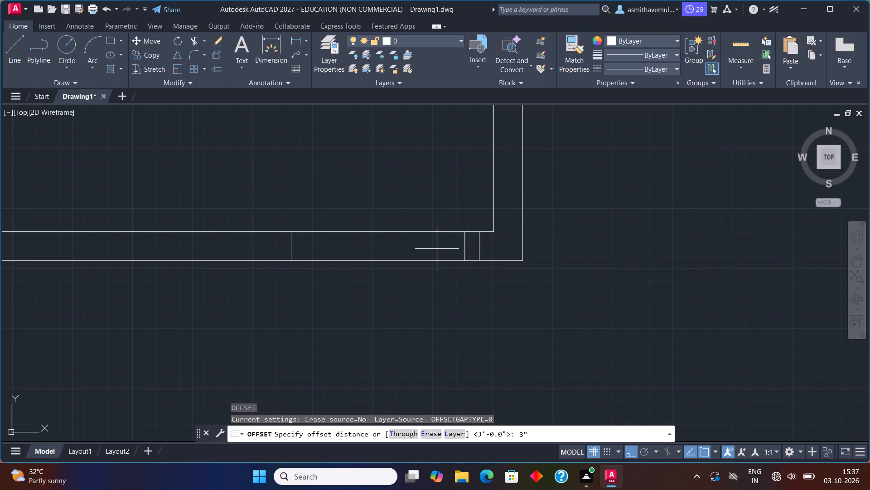
pyautogui.press('Return')
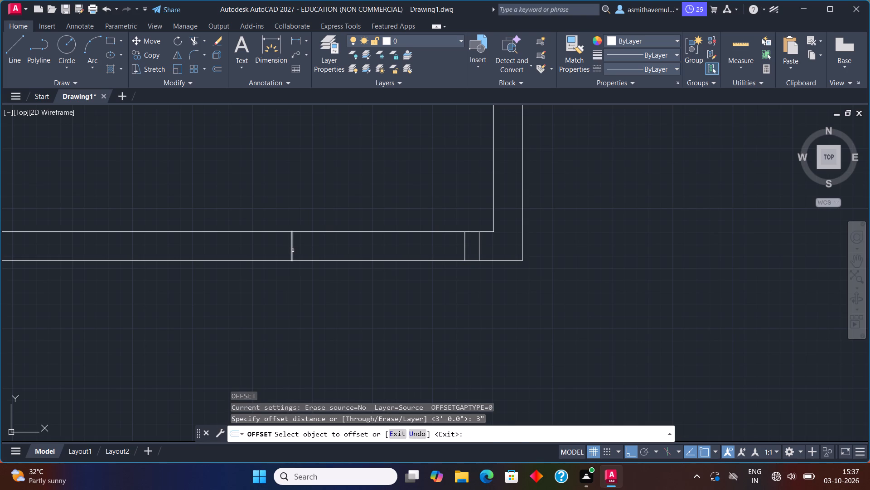
pyautogui.click(293, 251)
pyautogui.click(244, 243)
pyautogui.press('Escape')
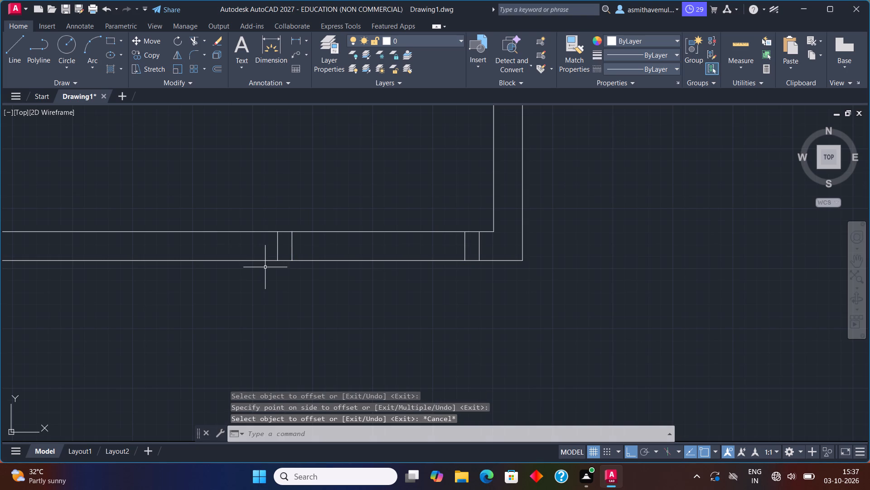
# Trim both wall lines between the two jambs to open the third northern room's 3' doorway.
pyautogui.write('TR')
pyautogui.press('i')
pyautogui.press('m')
pyautogui.press('Return')
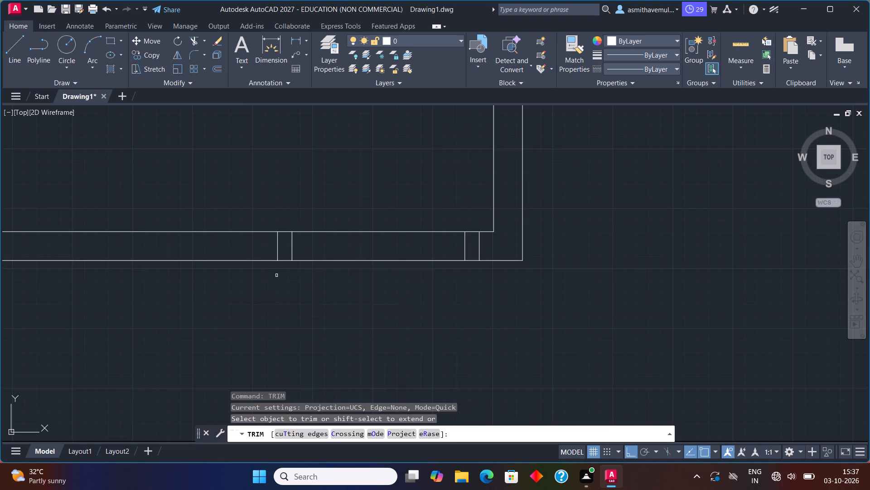
pyautogui.moveTo(341, 281); pyautogui.dragTo(355, 216)
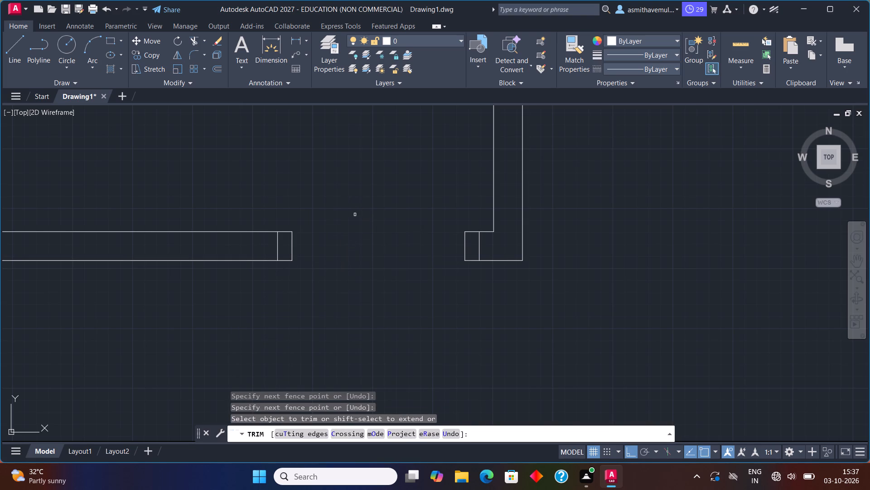
pyautogui.press('Escape')
pyautogui.scroll(-1, 355, 215)
pyautogui.moveTo(355, 215); pyautogui.dragTo(340, 261, button='middle')
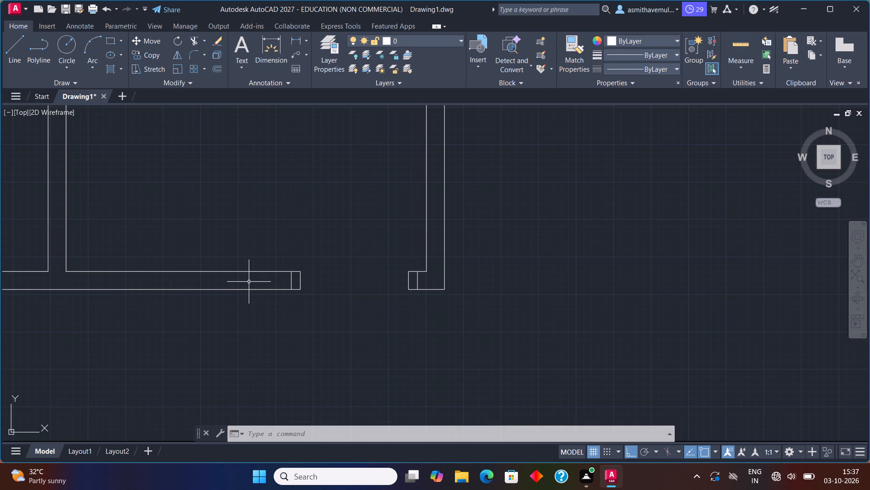
# Draw a 3" by 3' rectangular door leaf from the east jamb's inner corner, standing open into the third northern room.
pyautogui.write('REC')
pyautogui.press('Return')
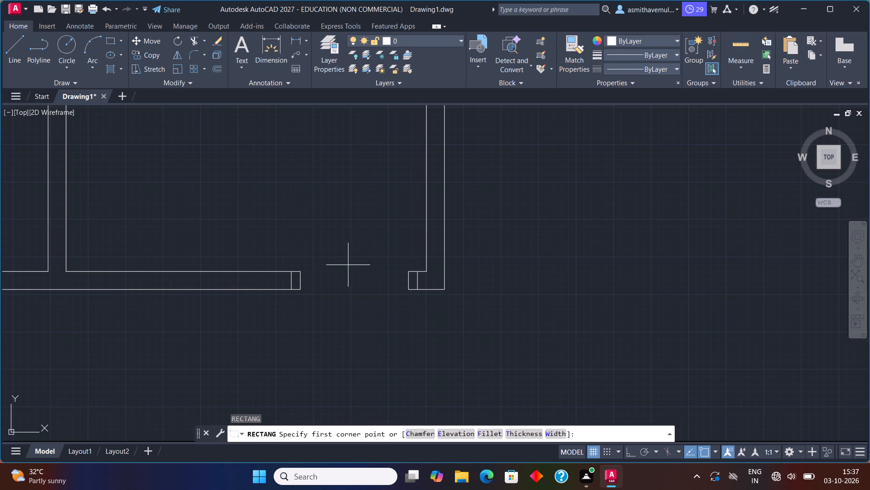
pyautogui.click(411, 271)
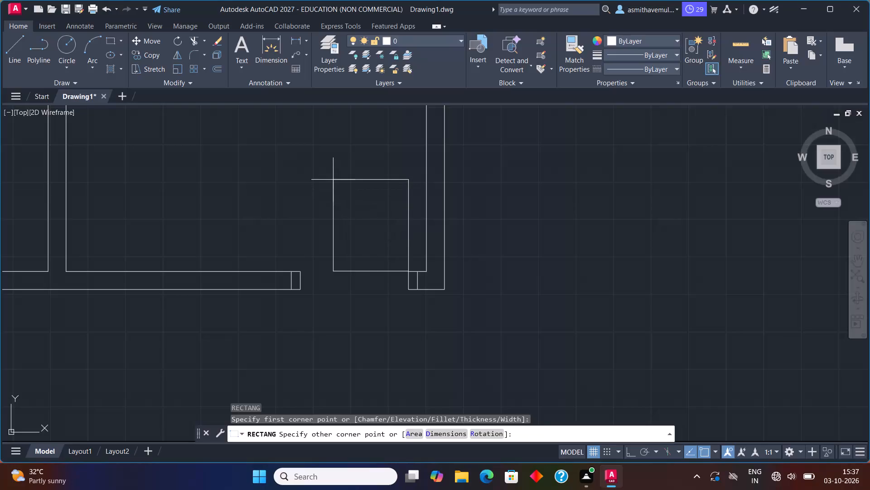
pyautogui.press('d')
pyautogui.press('Return')
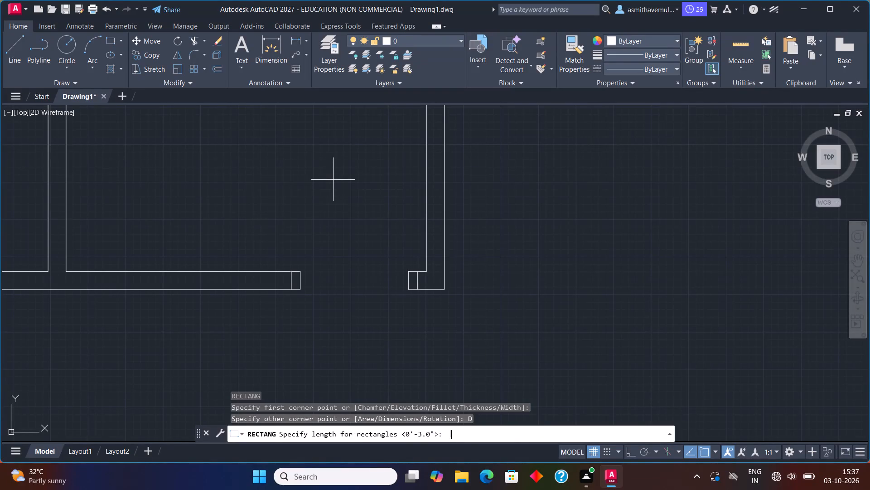
pyautogui.press('3')
pyautogui.hotkey('shift', '"')
pyautogui.press('Return')
pyautogui.write("3'")
pyautogui.press('Return')
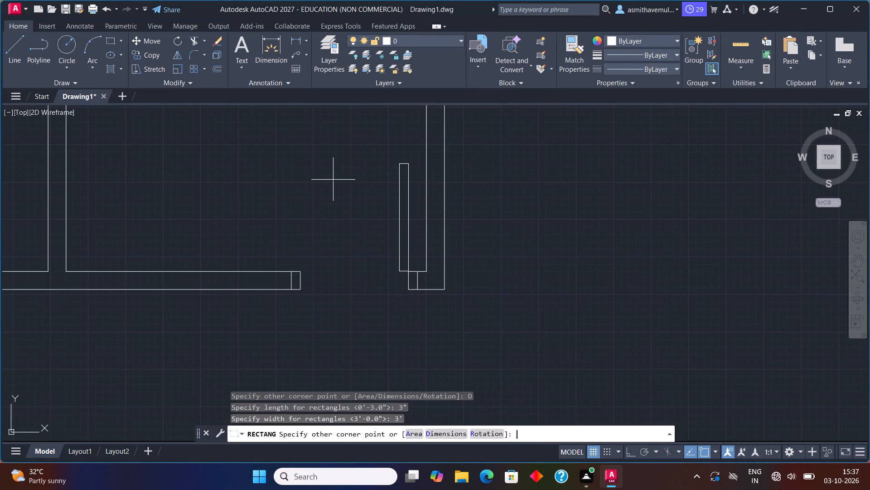
pyautogui.click(333, 179)
# Draw the door swing as a three-point arc from the leaf's north end to the west jamb's inner corner.
pyautogui.moveTo(351, 213); pyautogui.dragTo(378, 238, button='middle')
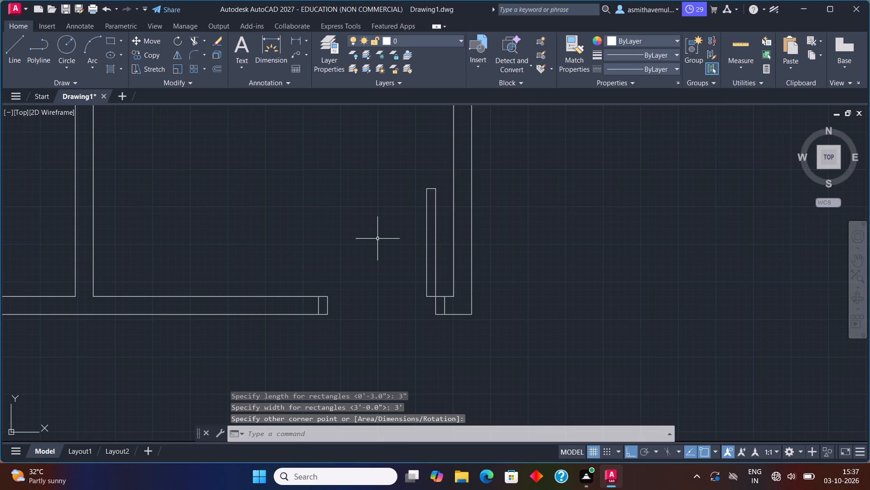
pyautogui.write('ARC')
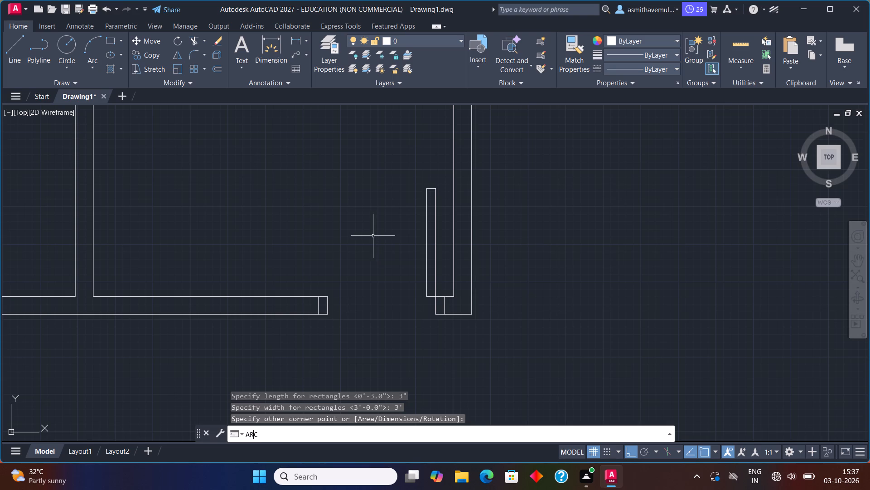
pyautogui.press('Return')
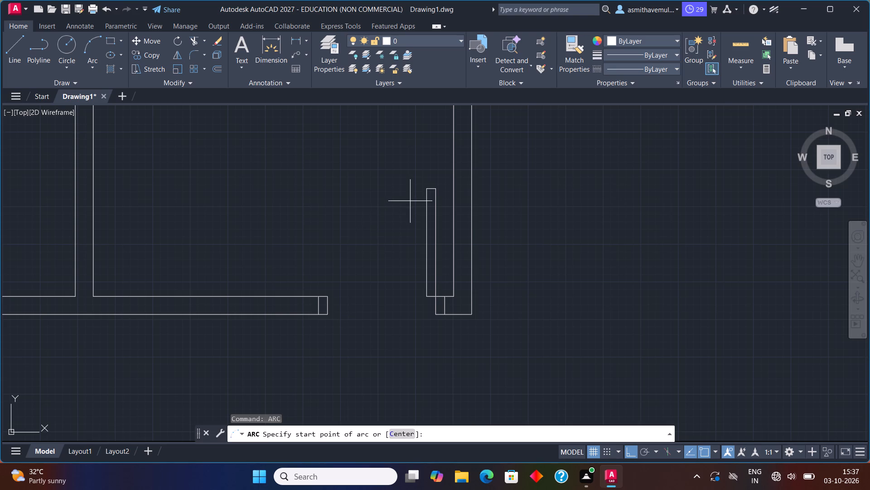
pyautogui.scroll(2, 428, 192)
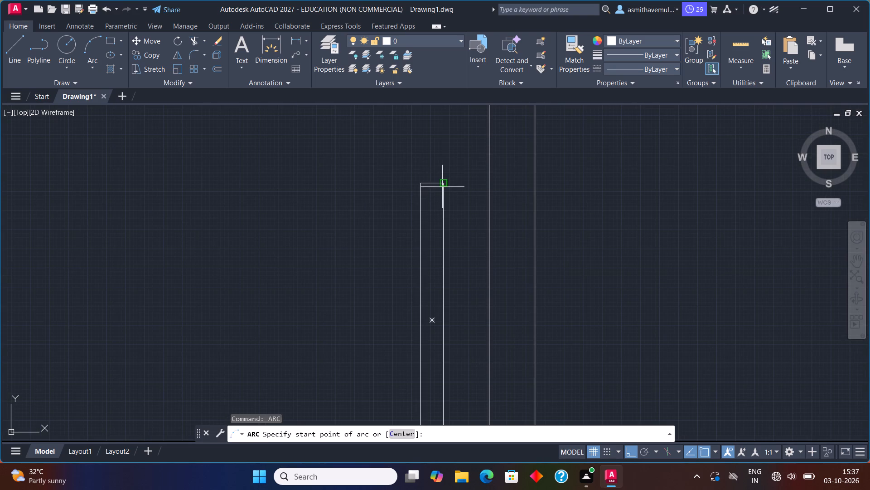
pyautogui.click(442, 186)
pyautogui.click(422, 180)
pyautogui.scroll(-2, 401, 191)
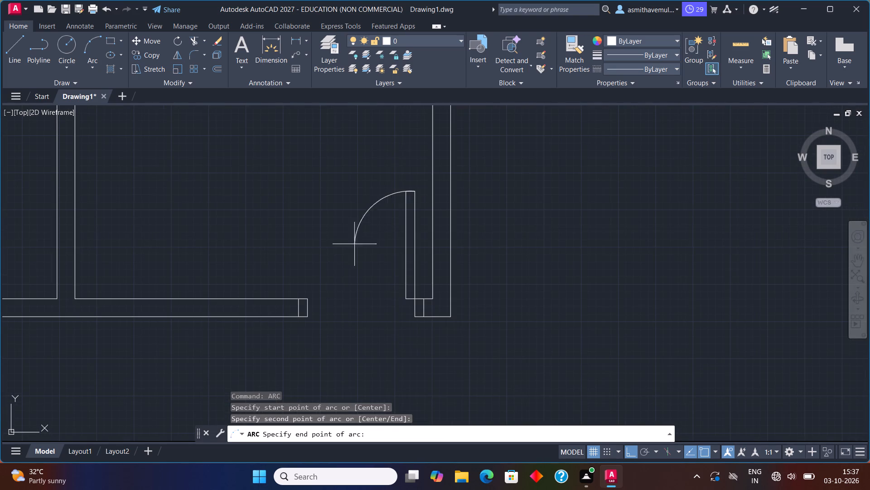
pyautogui.moveTo(348, 275); pyautogui.dragTo(414, 230, button='middle')
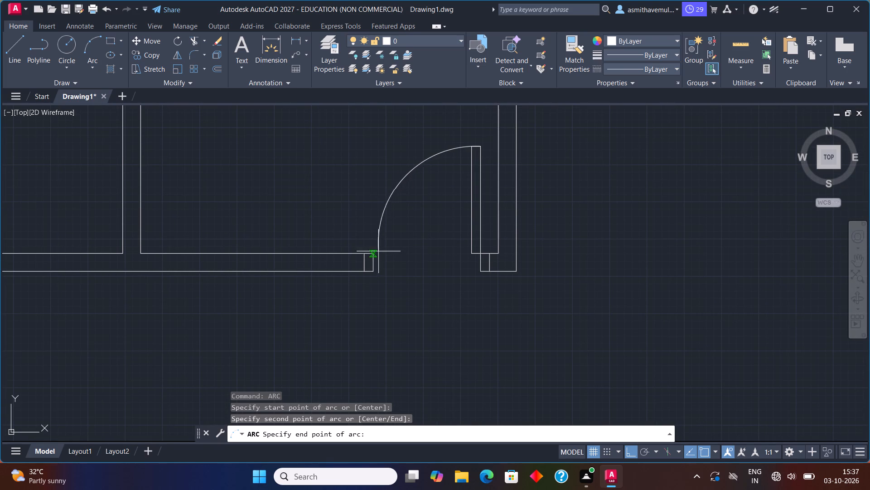
pyautogui.click(374, 253)
# Draw a jamb line across the corridor wall, starting 3" west of the second northern room's southeast inside corner.
pyautogui.scroll(-1, 389, 253)
pyautogui.moveTo(390, 255); pyautogui.dragTo(527, 254, button='middle')
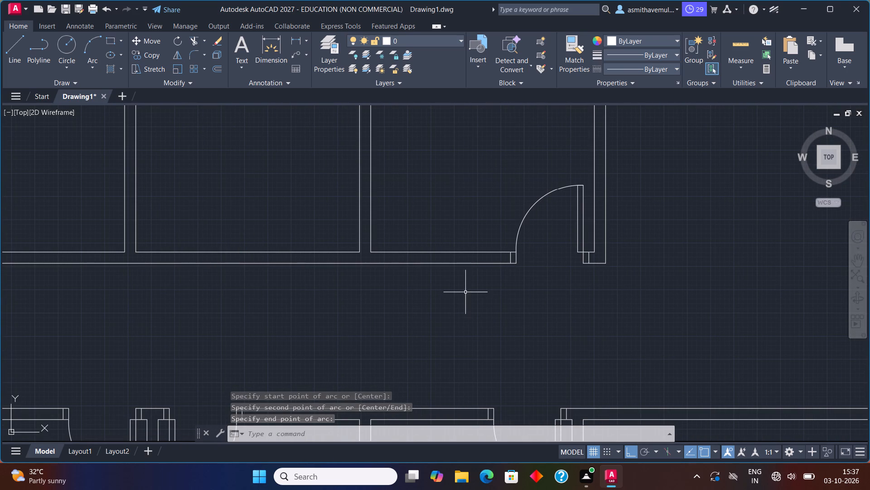
pyautogui.moveTo(461, 292); pyautogui.dragTo(553, 323, button='middle')
pyautogui.scroll(-2, 503, 316)
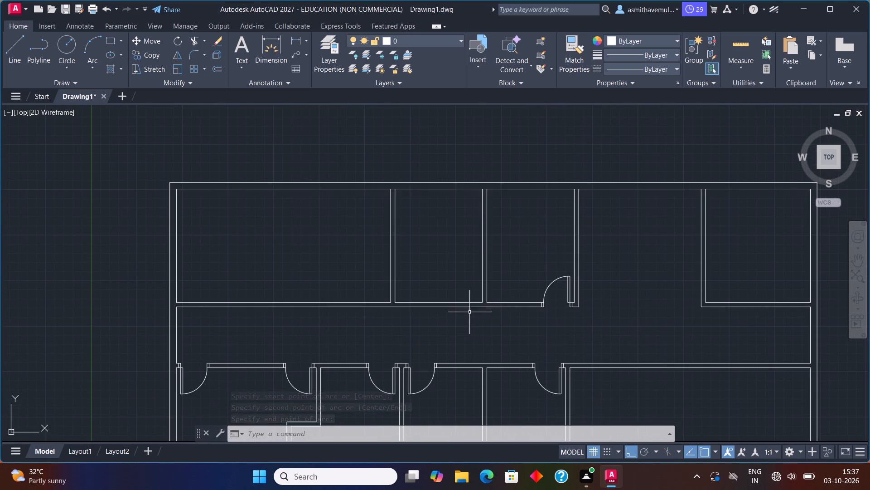
pyautogui.scroll(1, 464, 312)
pyautogui.moveTo(463, 309); pyautogui.dragTo(470, 300, button='middle')
pyautogui.scroll(1, 471, 300)
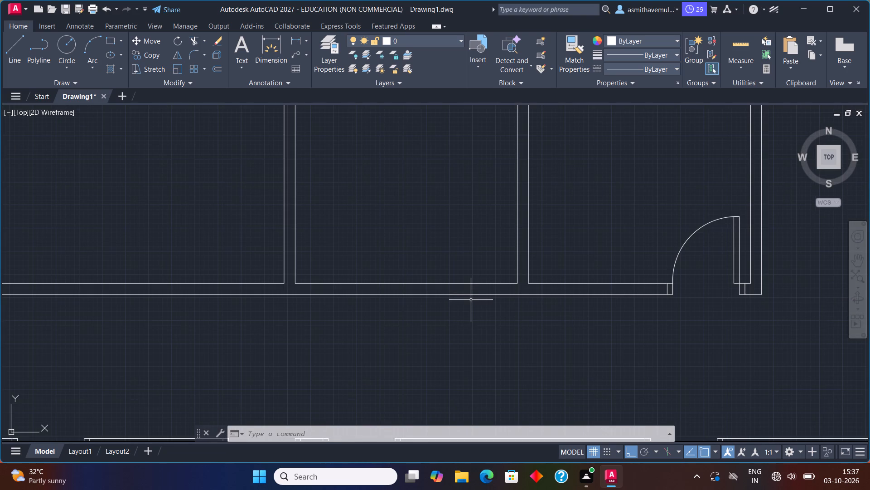
pyautogui.press('l')
pyautogui.press('Return')
pyautogui.write('FROM')
pyautogui.press('Return')
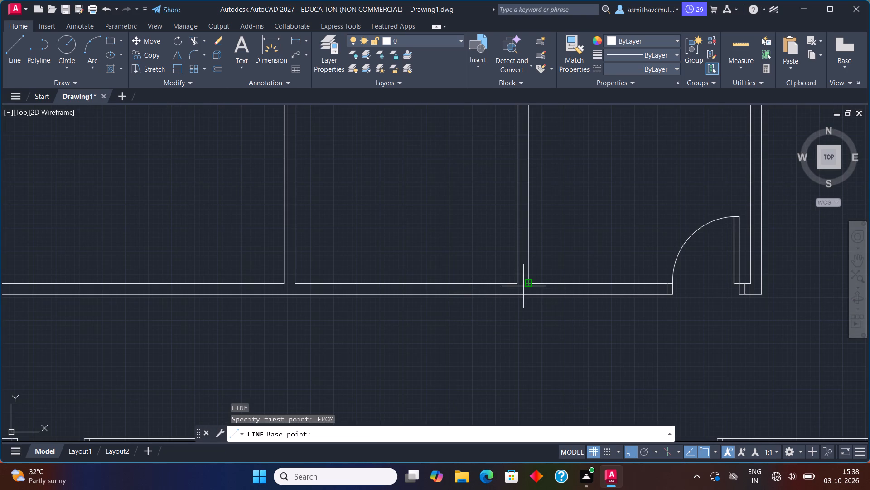
pyautogui.click(519, 285)
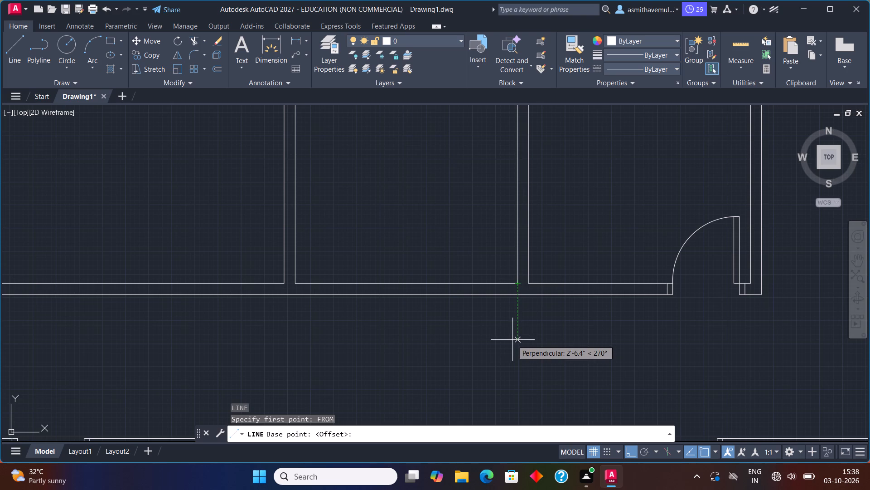
pyautogui.hotkey('shift', '@')
pyautogui.write('-3')
pyautogui.write('",0')
pyautogui.press('Return')
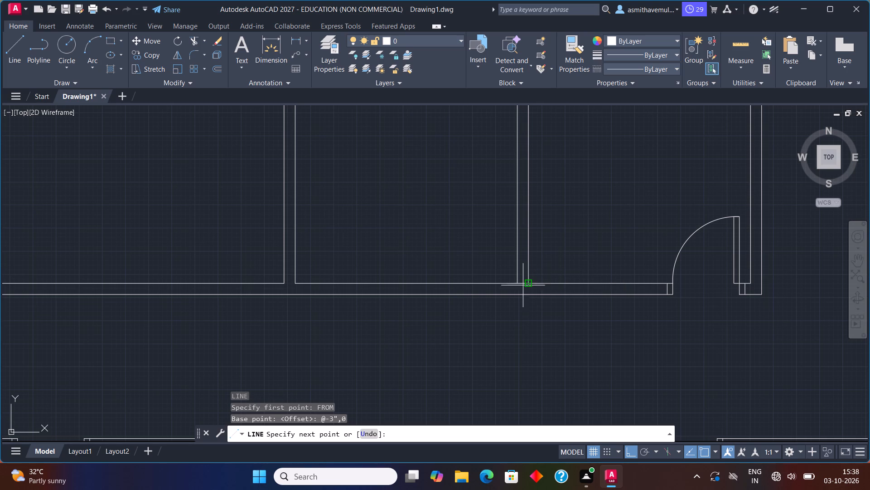
pyautogui.scroll(1, 505, 293)
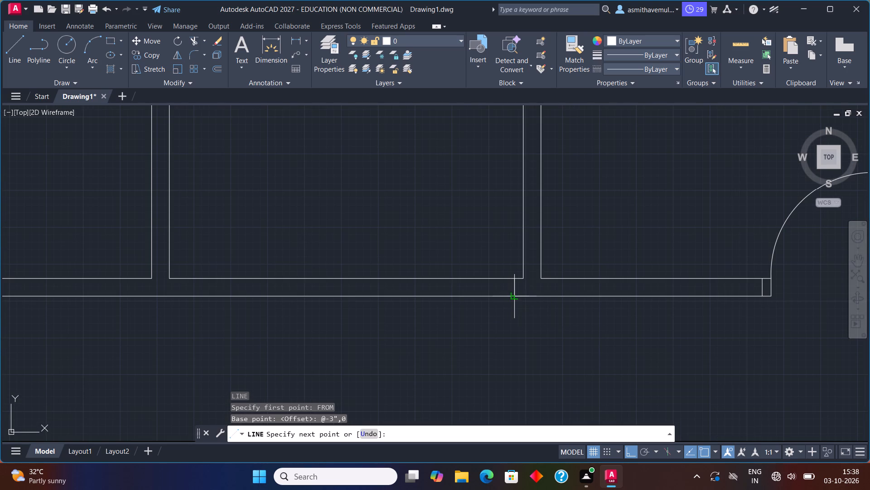
pyautogui.click(516, 297)
pyautogui.press('Escape')
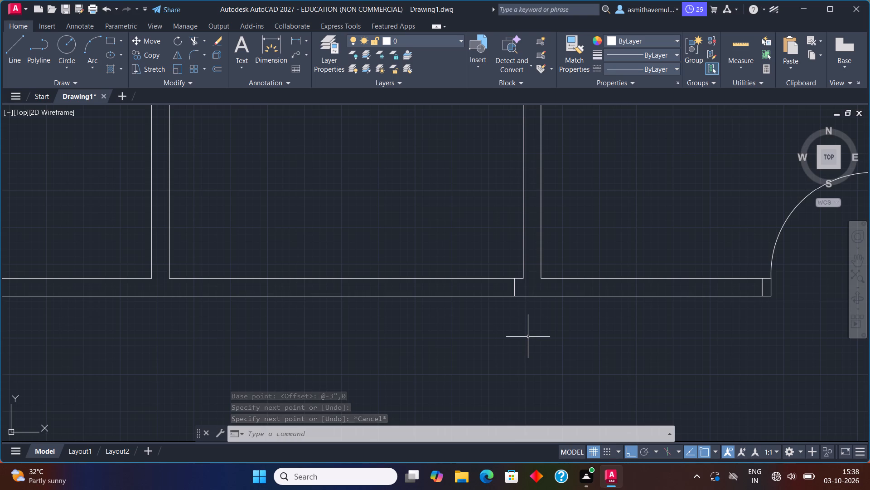
# Offset the new jamb line 3" to the west.
pyautogui.press('o')
pyautogui.press('Return')
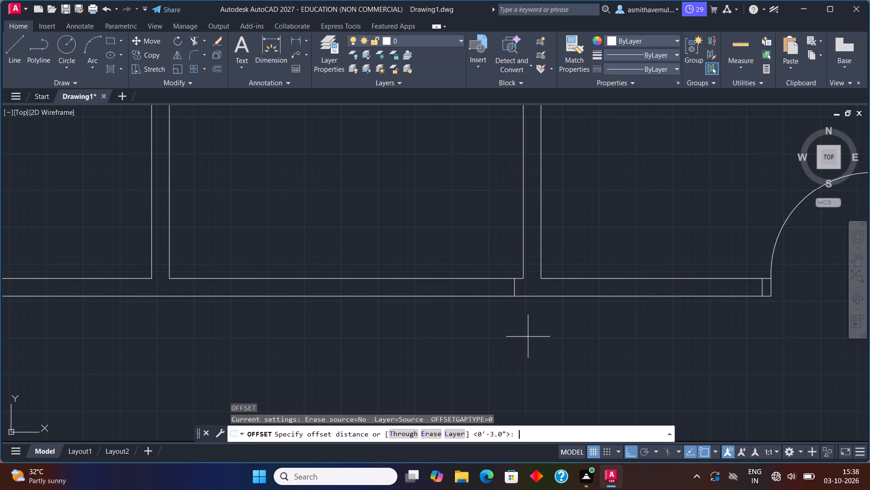
pyautogui.press('3')
pyautogui.hotkey('shift', '"')
pyautogui.press('Return')
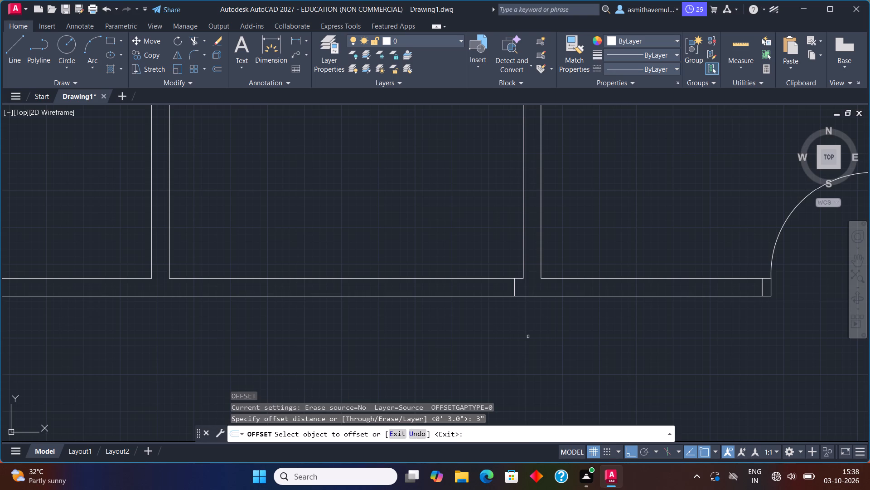
pyautogui.click(514, 291)
pyautogui.click(486, 292)
pyautogui.press('Escape')
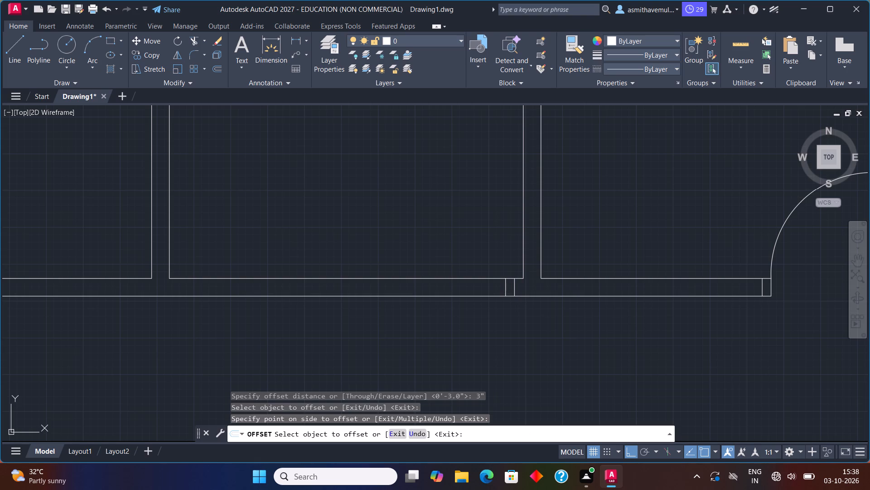
# Offset the western jamb line 3' to the west for the second northern room's door opening.
pyautogui.press('o')
pyautogui.press('Return')
pyautogui.write("3'")
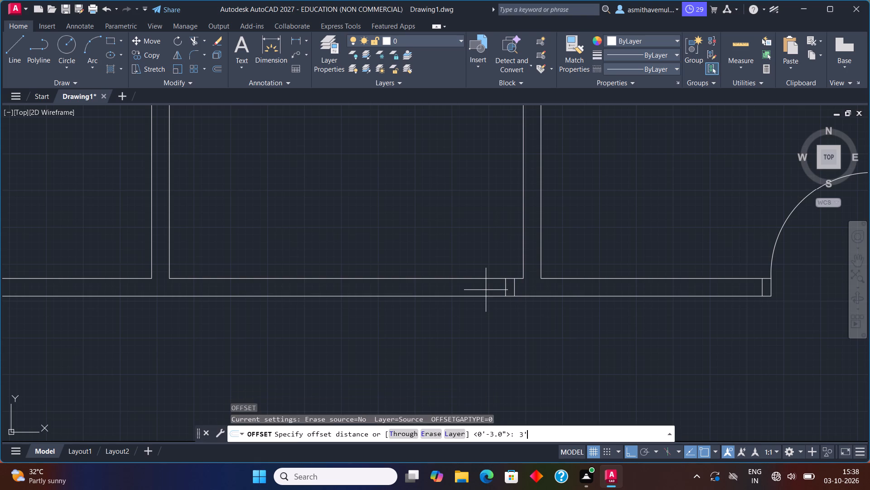
pyautogui.press('Return')
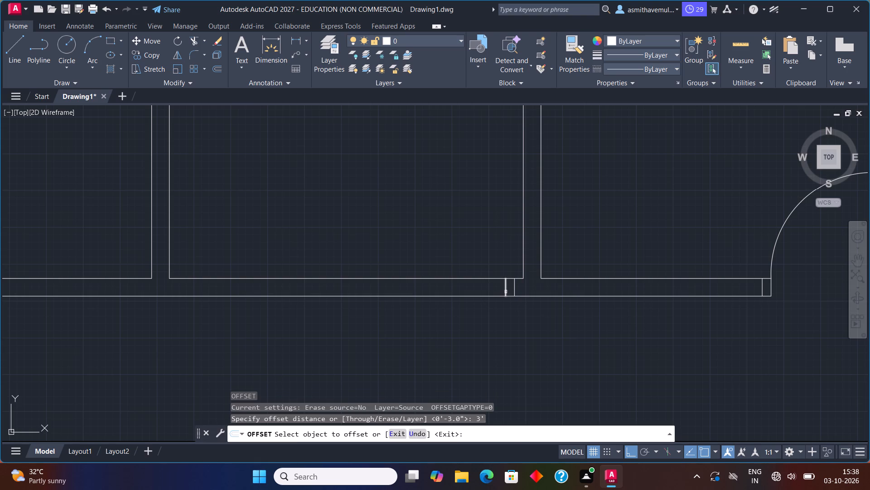
pyautogui.click(506, 292)
pyautogui.click(467, 290)
pyautogui.press('Escape')
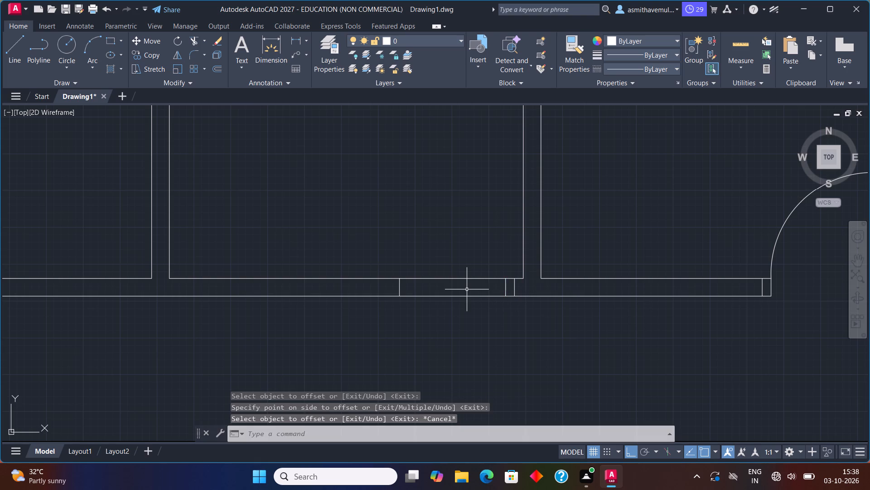
# Offset the line at the far west side of the opening another 3" west to form the second jamb.
pyautogui.press('o')
pyautogui.press('Return')
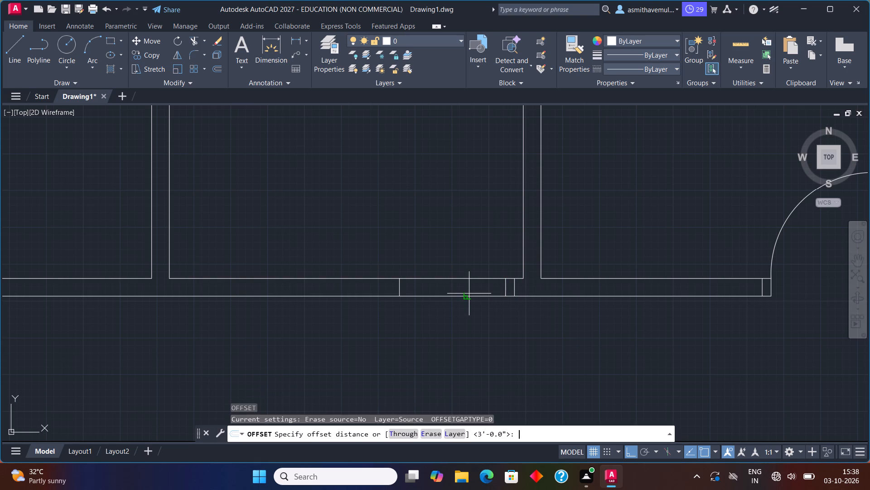
pyautogui.press('3')
pyautogui.hotkey('shift', '"')
pyautogui.press('Return')
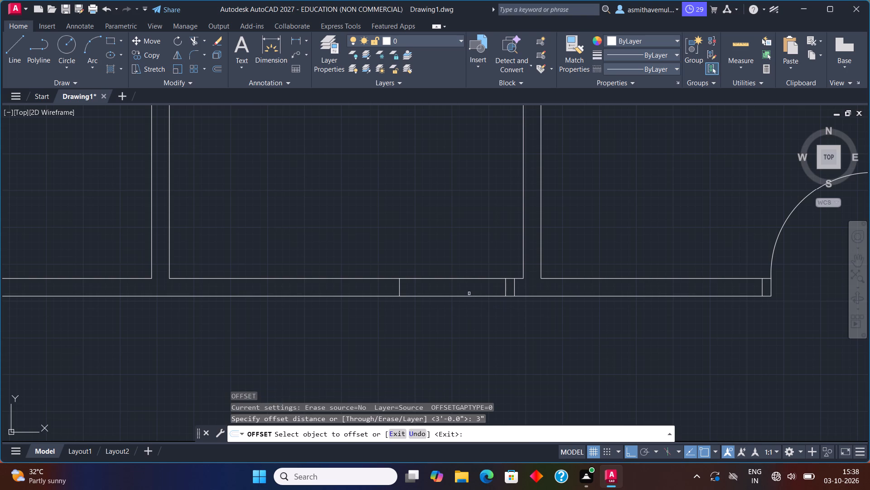
pyautogui.scroll(1, 419, 279)
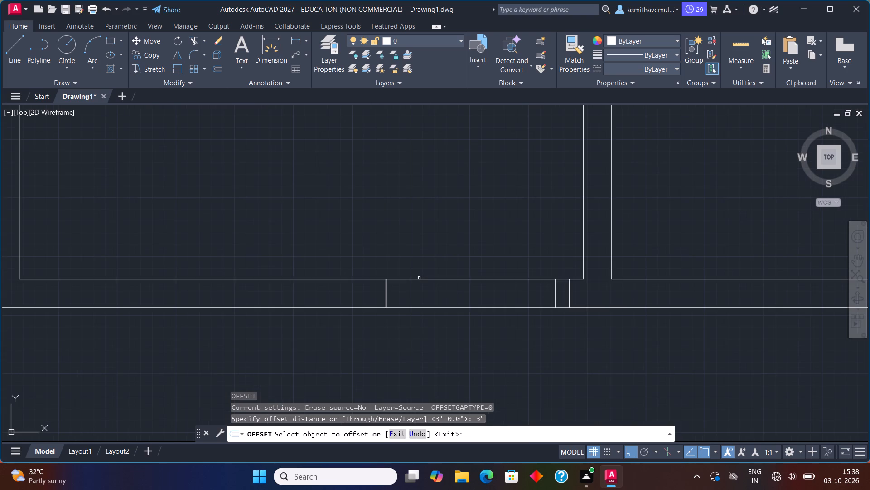
pyautogui.click(387, 297)
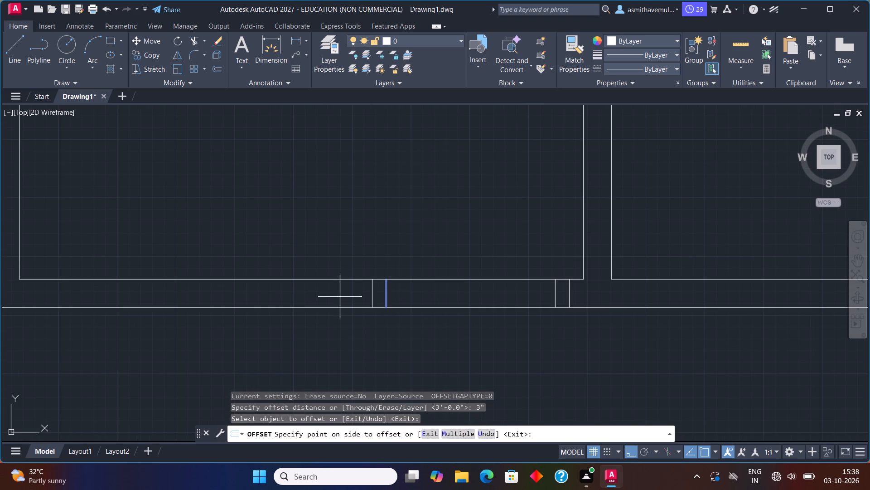
pyautogui.click(340, 297)
pyautogui.press('Escape')
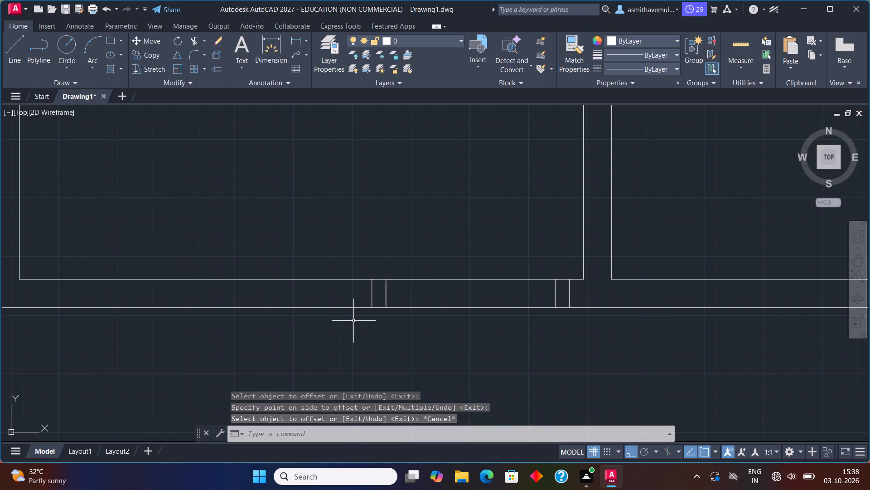
# Trim both wall lines between the two jambs to open the second northern room's 3' doorway.
pyautogui.write('TRIM')
pyautogui.press('Return')
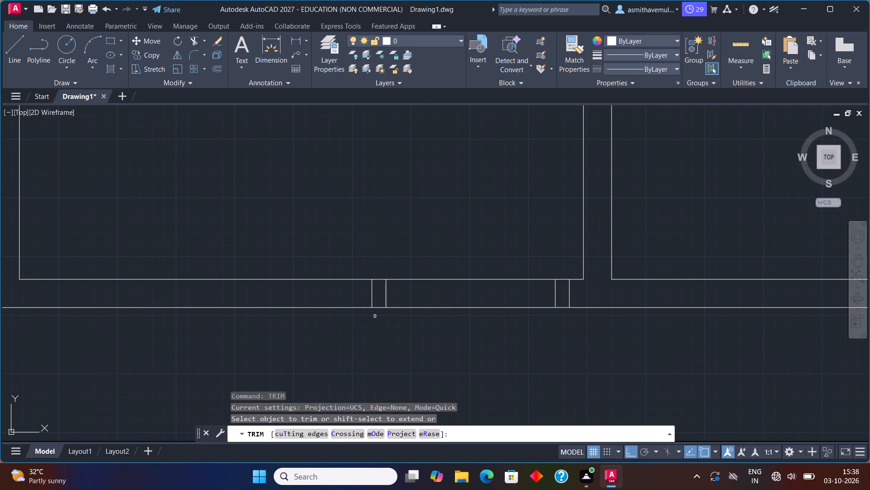
pyautogui.click(401, 309)
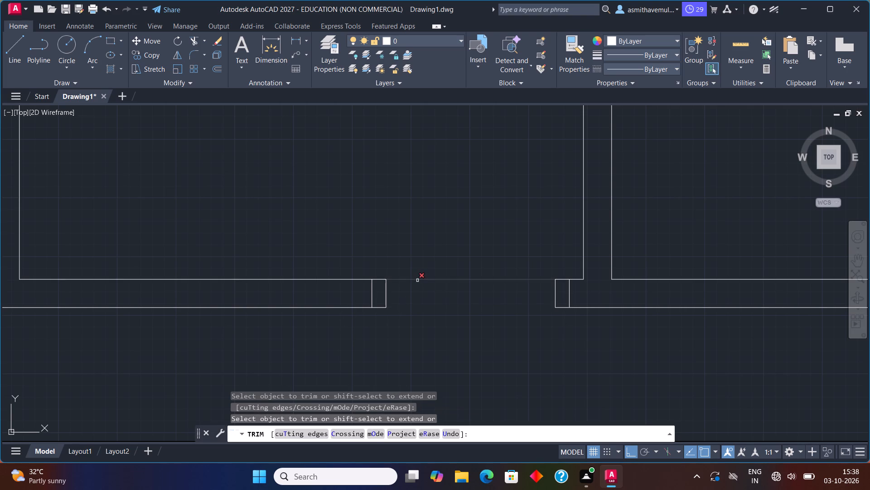
pyautogui.click(417, 281)
pyautogui.press('Escape')
# Draw a 3" by 3' rectangular door leaf standing north from the eastern jamb of the second northern room's doorway.
pyautogui.moveTo(422, 298); pyautogui.dragTo(415, 302, button='middle')
pyautogui.write('REC')
pyautogui.press('Return')
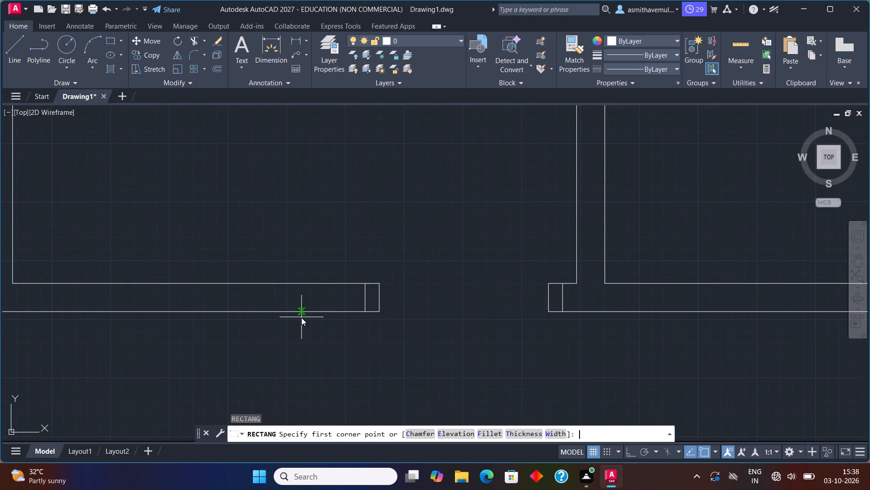
pyautogui.click(547, 285)
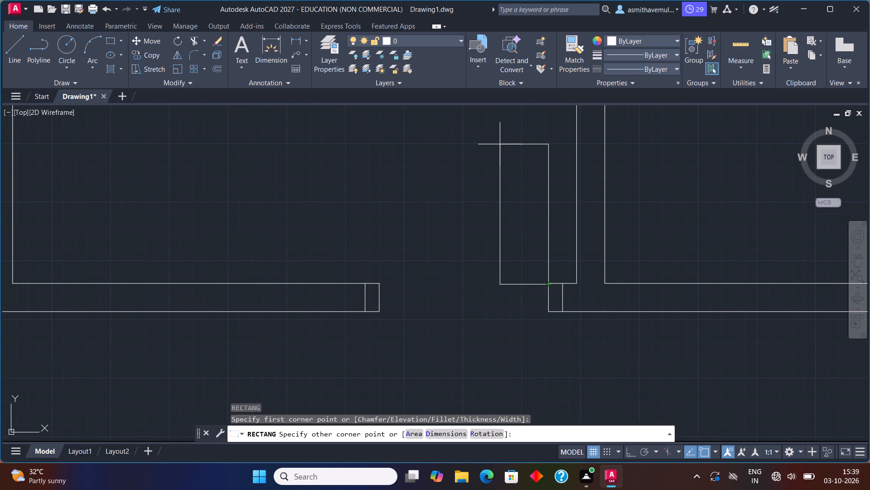
pyautogui.press('d')
pyautogui.press('Return')
pyautogui.press('3')
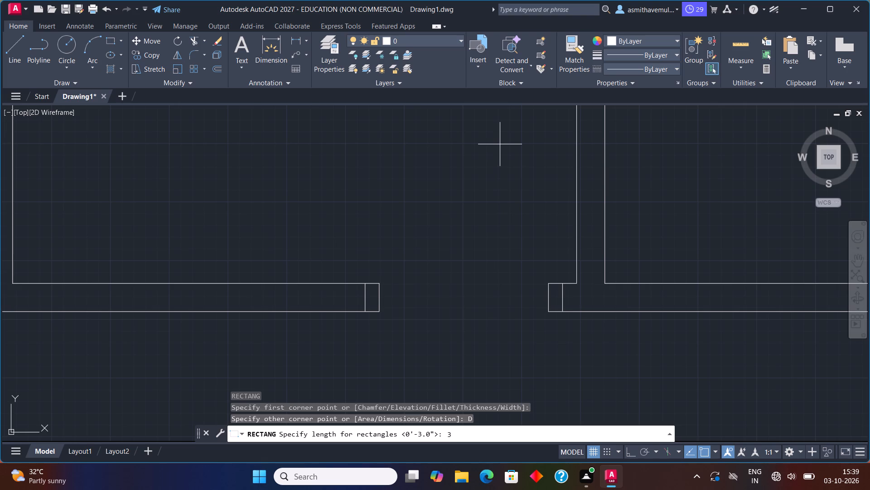
pyautogui.hotkey('shift', '"')
pyautogui.press('Return')
pyautogui.write("3'")
pyautogui.press('Return')
pyautogui.click(503, 148)
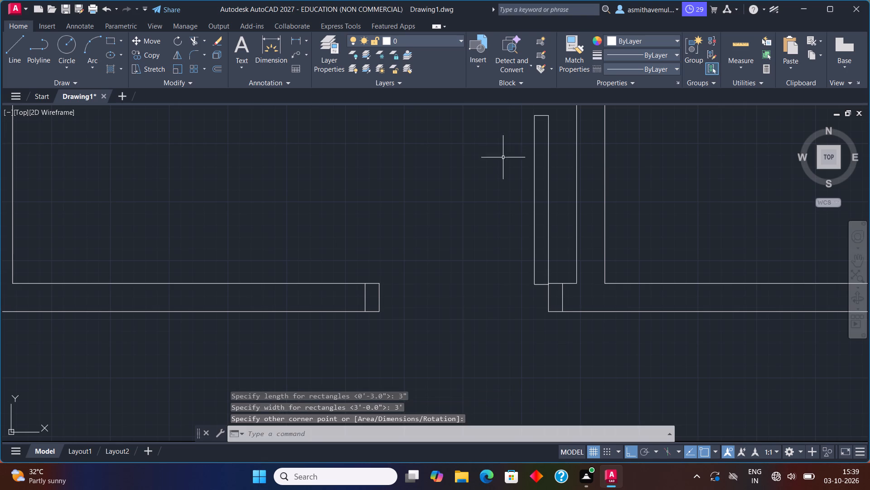
# Draw a three-point swing arc from the door leaf's northeast corner through its northwest corner to the western jamb's inner top corner.
pyautogui.moveTo(506, 176); pyautogui.dragTo(495, 198, button='middle')
pyautogui.write('ARC')
pyautogui.press('Return')
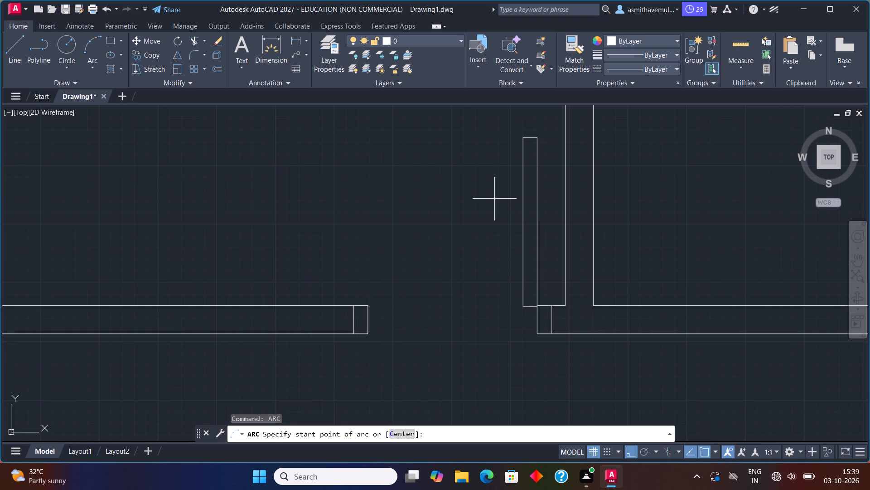
pyautogui.scroll(1, 540, 136)
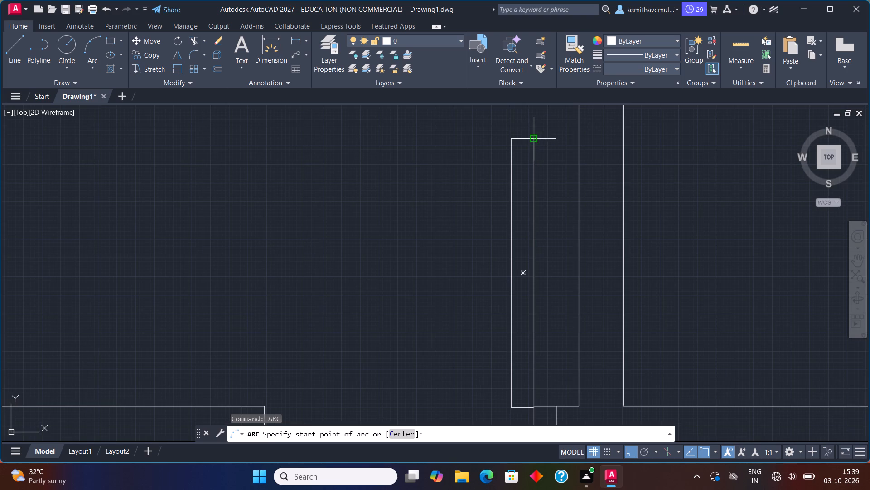
pyautogui.click(536, 136)
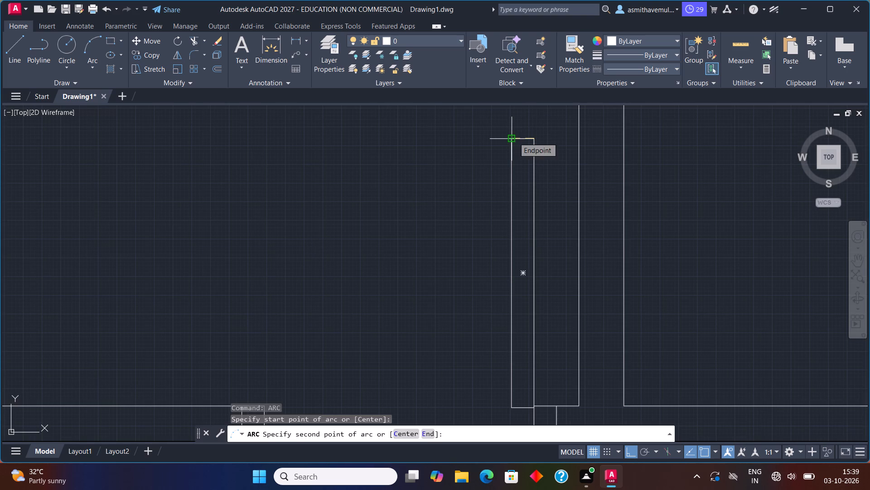
pyautogui.scroll(2, 514, 137)
pyautogui.click(507, 142)
pyautogui.scroll(-1, 392, 269)
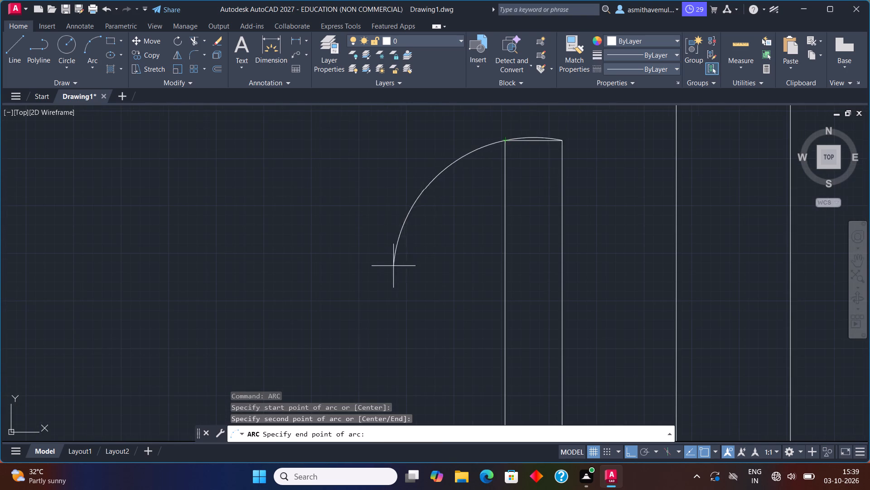
pyautogui.moveTo(388, 278); pyautogui.dragTo(462, 157, button='middle')
pyautogui.scroll(-2, 452, 174)
pyautogui.moveTo(396, 263); pyautogui.dragTo(419, 247, button='middle')
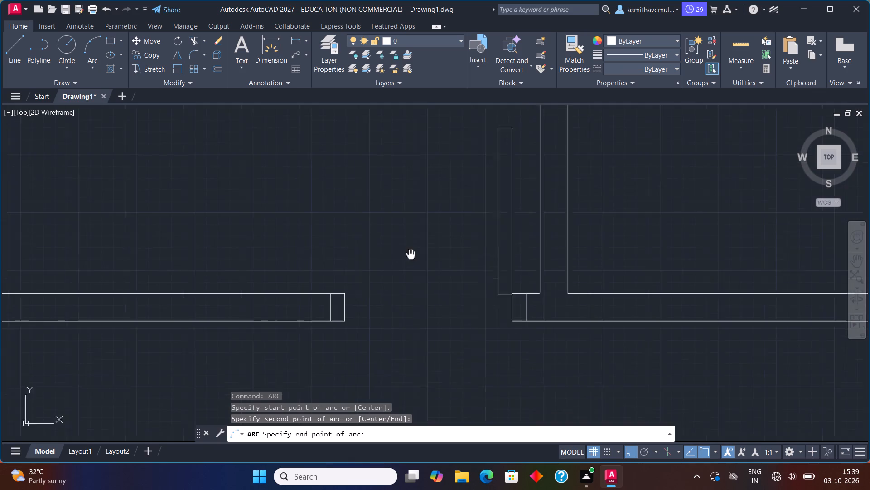
pyautogui.moveTo(419, 247); pyautogui.dragTo(470, 195, button='middle')
pyautogui.click(403, 234)
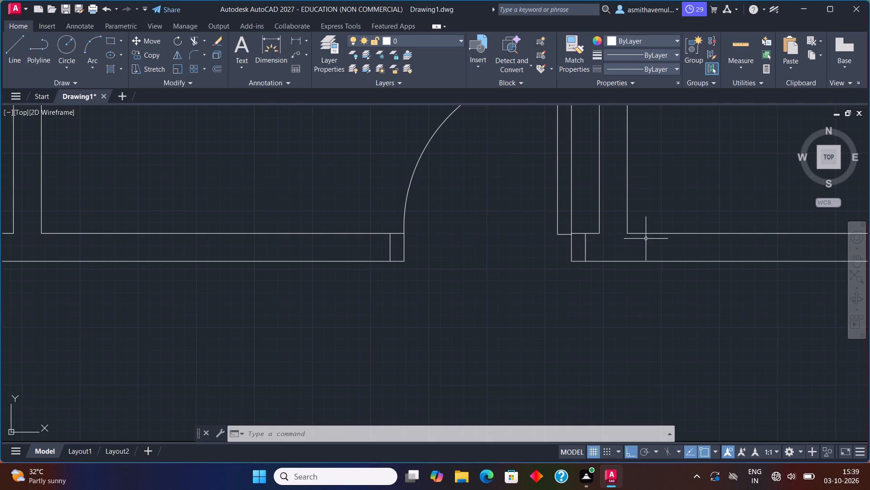
# Extend both lines of the northeast room's west wall south across the corridor to the corridor's south wall.
pyautogui.moveTo(652, 237); pyautogui.dragTo(377, 216, button='middle')
pyautogui.scroll(-1, 396, 203)
pyautogui.moveTo(685, 216); pyautogui.dragTo(189, 209, button='middle')
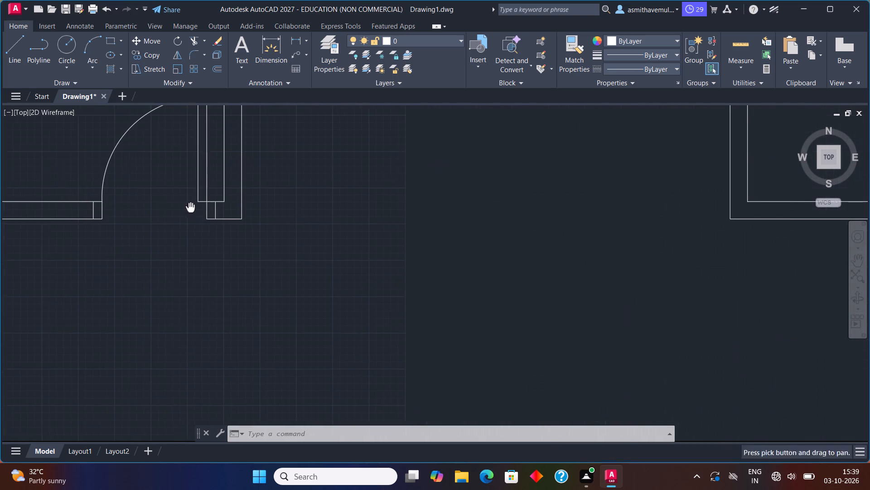
pyautogui.scroll(-2, 429, 188)
pyautogui.moveTo(501, 223); pyautogui.dragTo(317, 227, button='middle')
pyautogui.moveTo(387, 163); pyautogui.dragTo(387, 163, button='middle')
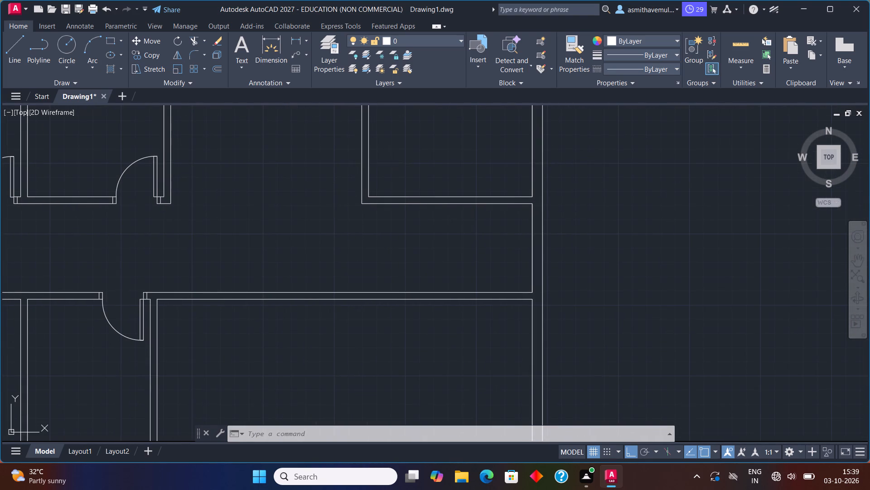
pyautogui.moveTo(387, 163); pyautogui.dragTo(374, 223, button='middle')
pyautogui.scroll(-2, 370, 226)
pyautogui.scroll(2, 372, 220)
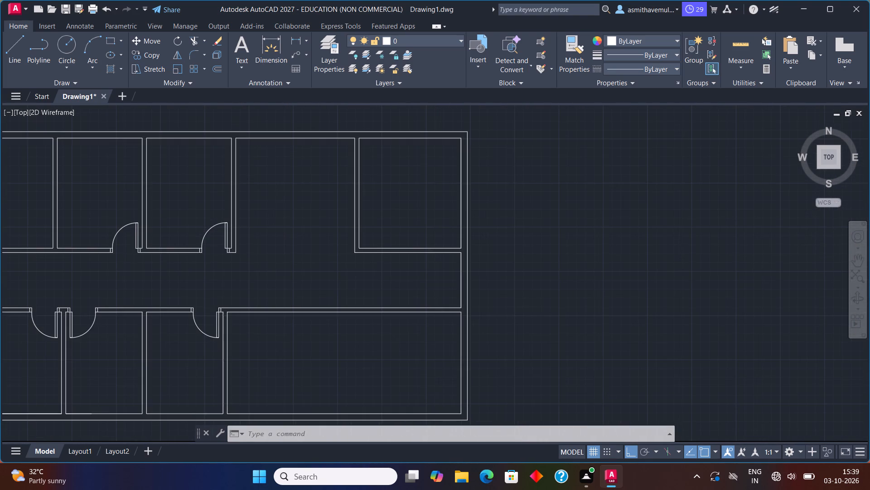
pyautogui.write('EXTEND')
pyautogui.press('Return')
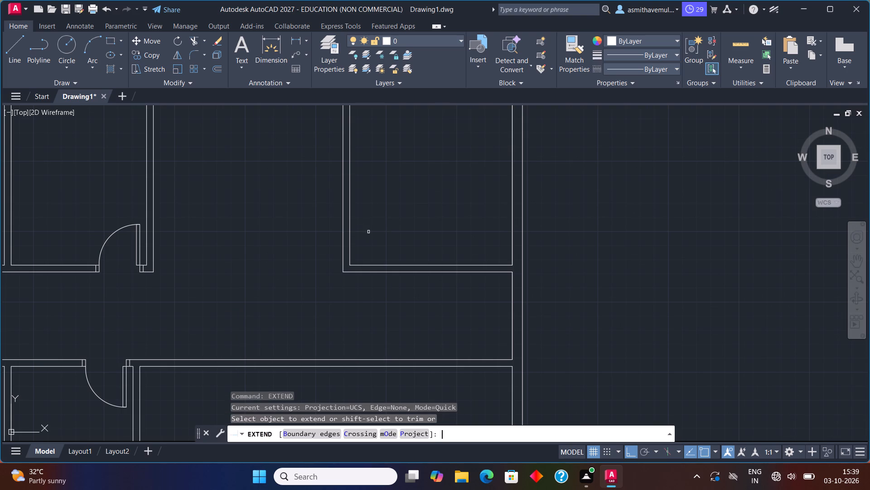
pyautogui.scroll(2, 344, 255)
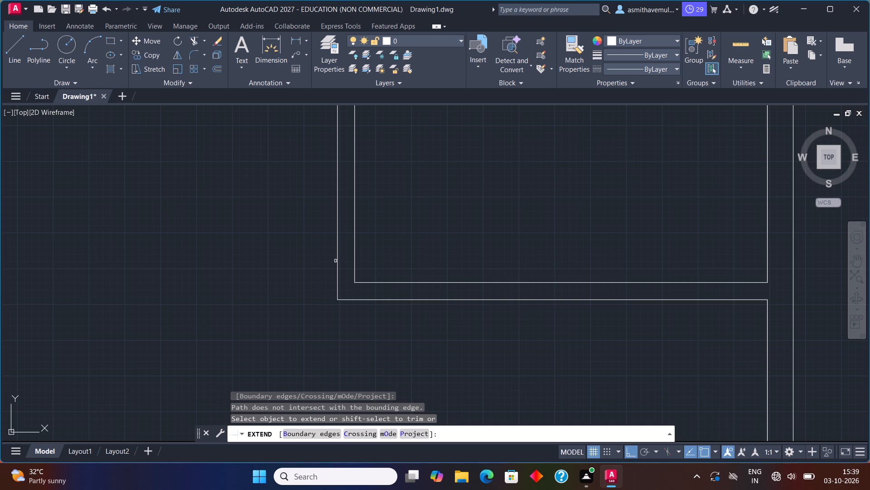
pyautogui.scroll(-2, 335, 264)
pyautogui.click(335, 264)
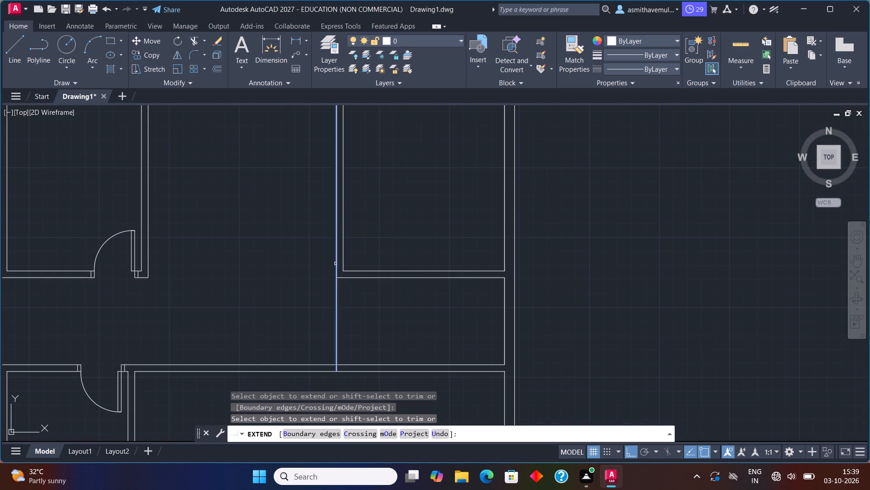
pyautogui.click(344, 259)
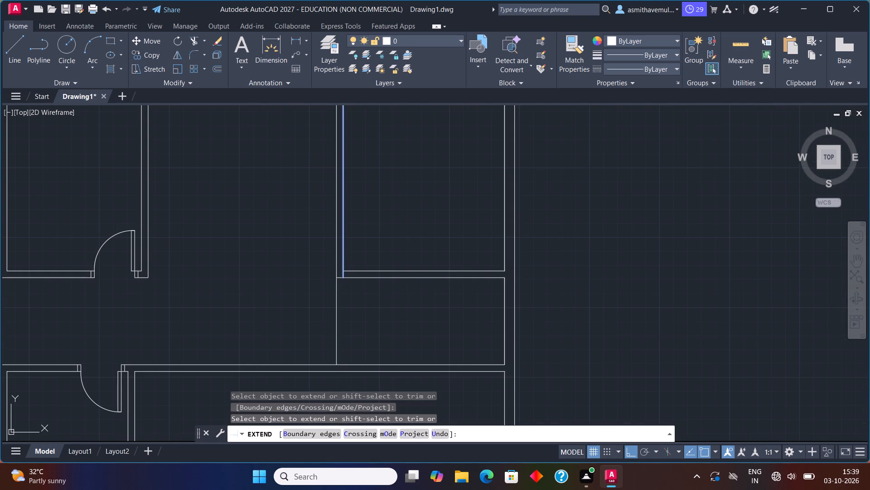
pyautogui.click(343, 259)
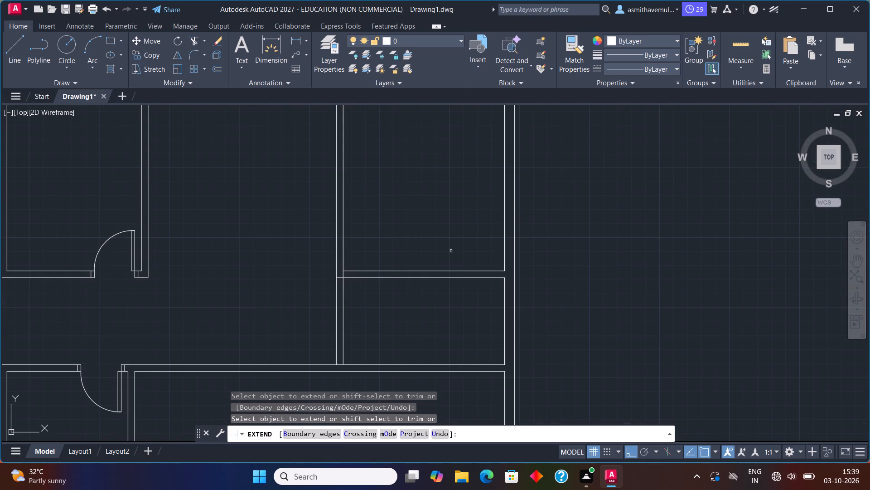
pyautogui.press('Escape')
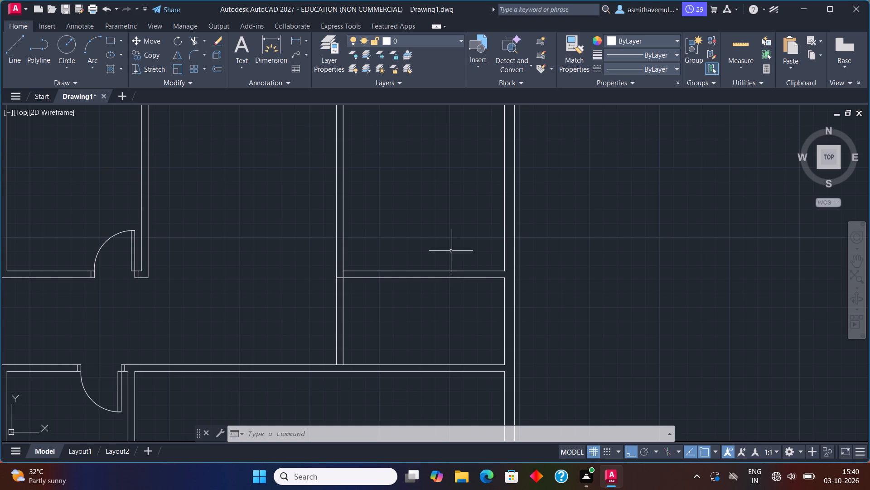
# Offset the corridor's south wall line 3' to the north, into the corridor.
pyautogui.press('o')
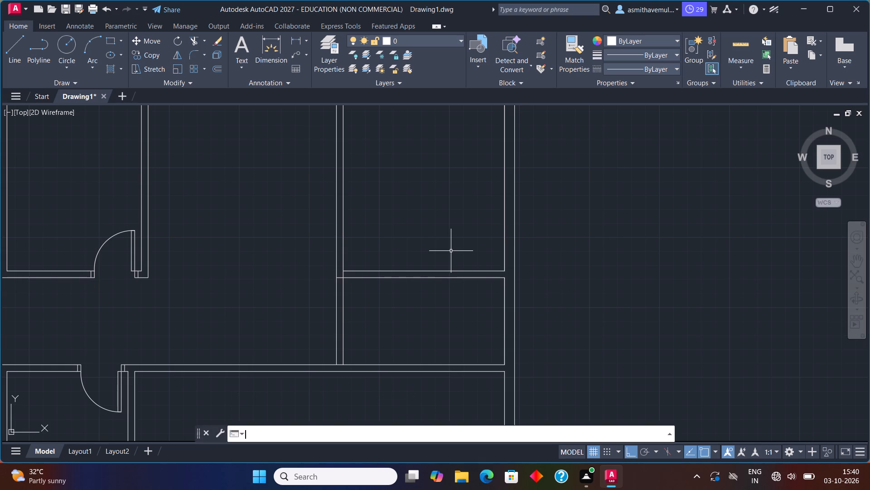
pyautogui.press('Return')
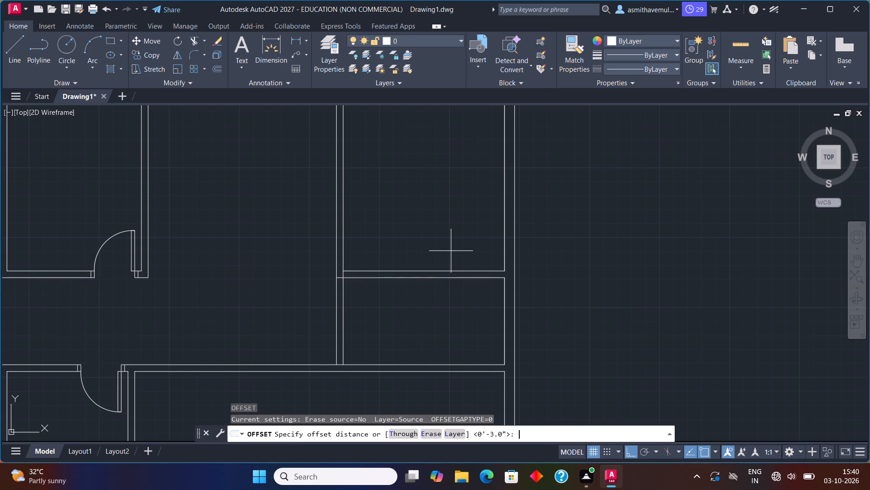
pyautogui.write("3'")
pyautogui.press('Return')
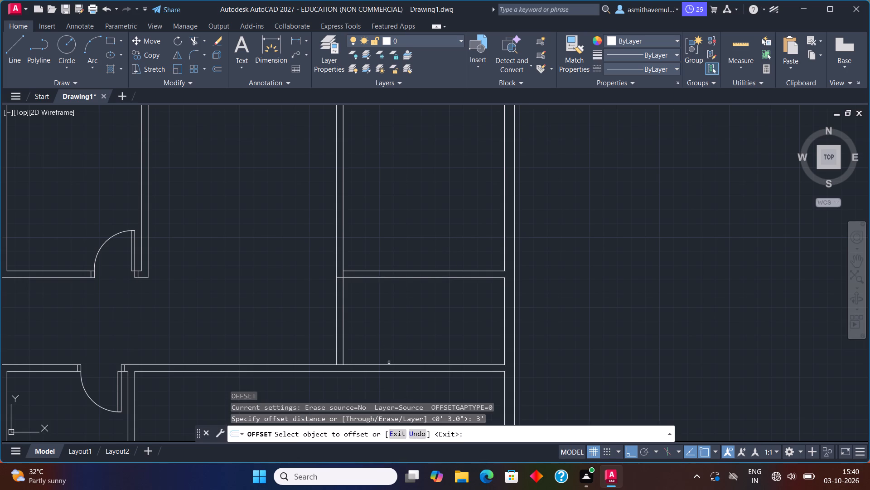
pyautogui.moveTo(389, 365); pyautogui.dragTo(389, 361)
pyautogui.click(389, 331)
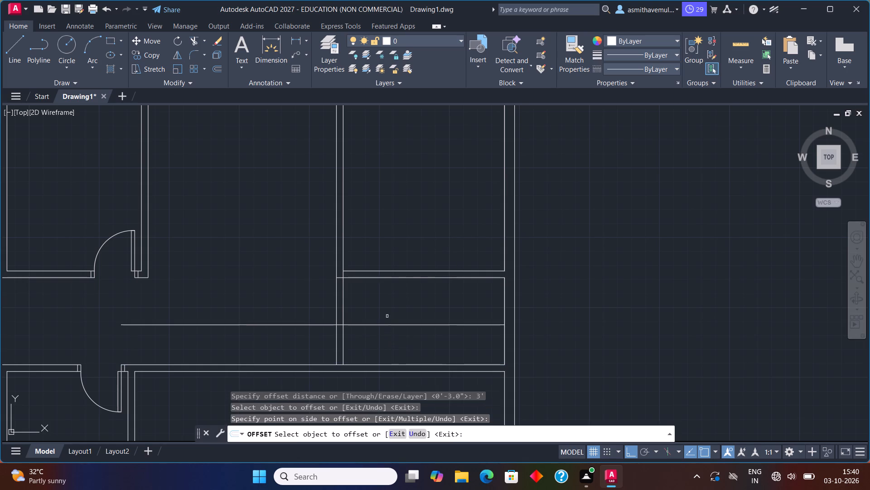
pyautogui.press('Escape')
# Offset the new horizontal line in the corridor 6" north to form the second face of the wall.
pyautogui.press('o')
pyautogui.press('Return')
pyautogui.press('6')
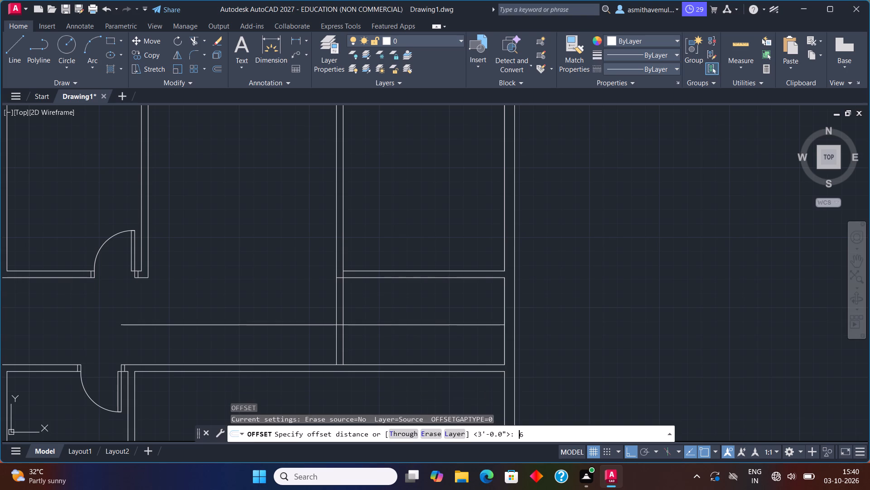
pyautogui.hotkey('shift', '"')
pyautogui.press('o')
pyautogui.press('Return')
pyautogui.press('6')
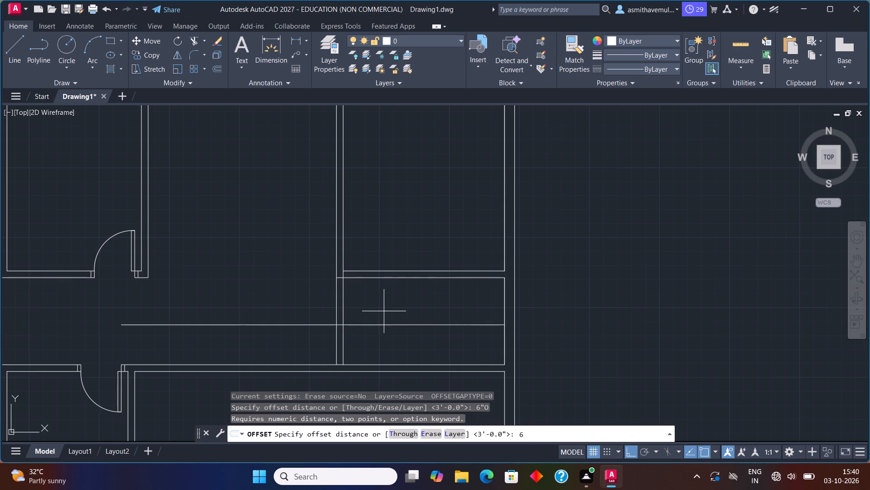
pyautogui.hotkey('shift', '"')
pyautogui.press('Return')
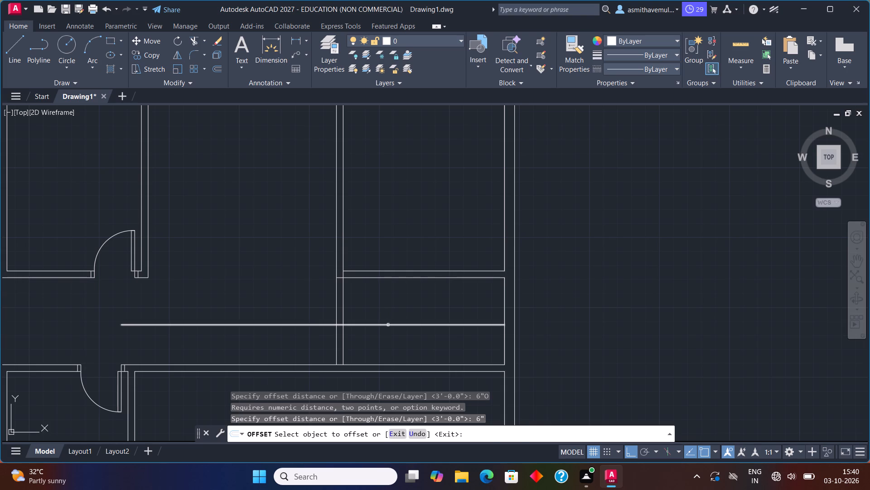
pyautogui.click(388, 325)
pyautogui.click(388, 306)
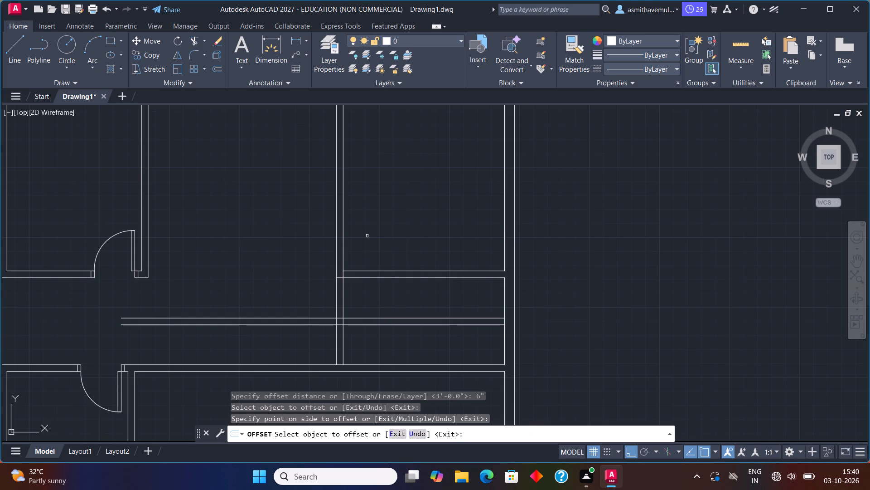
pyautogui.press('Escape')
# Trim off the parts of both new horizontal wall lines lying west of the extended vertical wall.
pyautogui.write('TRIM')
pyautogui.press('Return')
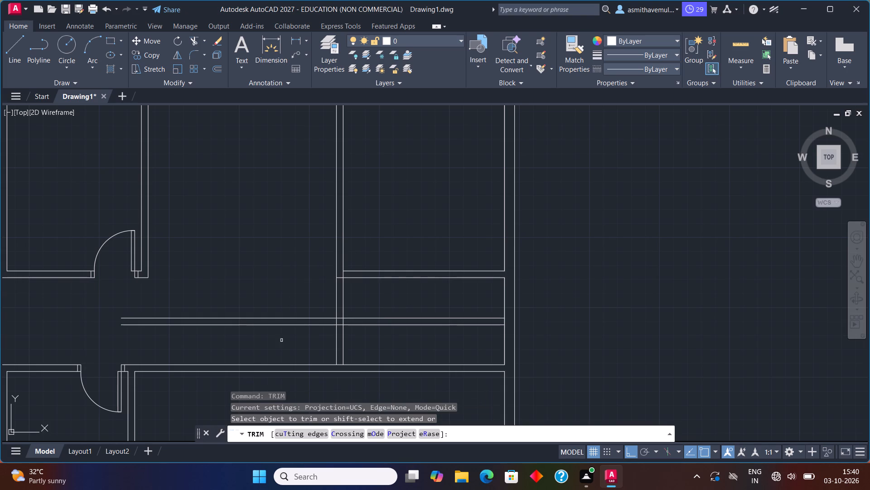
pyautogui.moveTo(280, 323); pyautogui.dragTo(281, 240)
pyautogui.moveTo(309, 309); pyautogui.dragTo(299, 351)
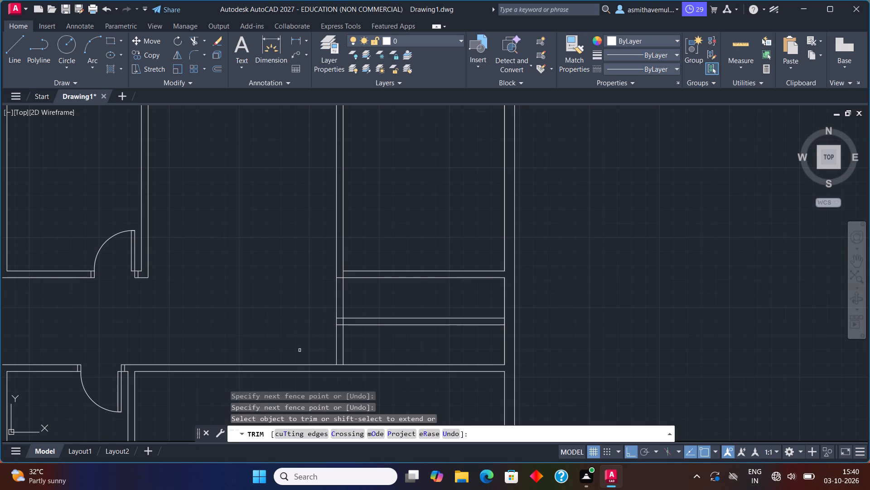
# Trim away both lines of the northeast room's old south wall, including the short remnant between the west wall lines.
pyautogui.moveTo(485, 301); pyautogui.dragTo(474, 289)
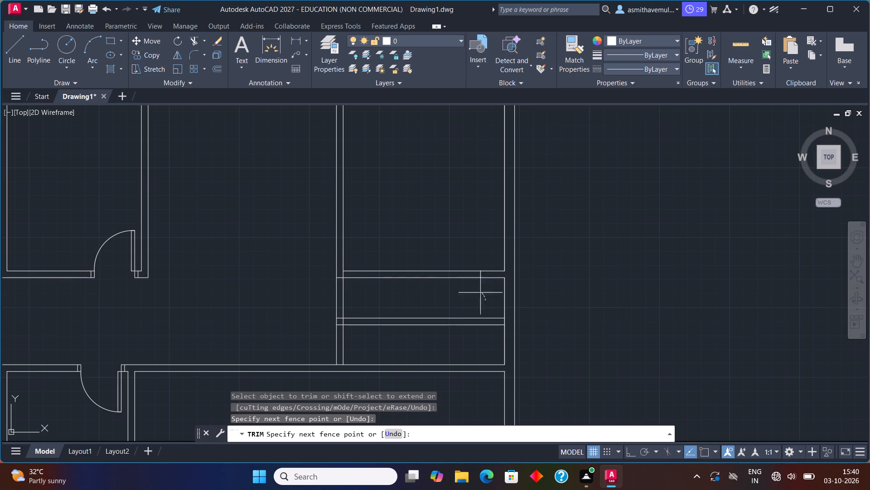
pyautogui.moveTo(474, 289); pyautogui.dragTo(431, 259)
pyautogui.scroll(1, 350, 272)
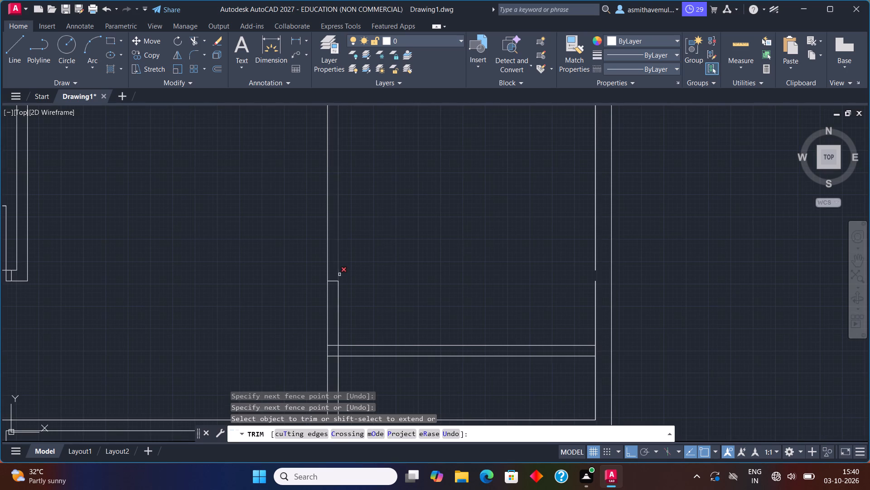
pyautogui.click(331, 281)
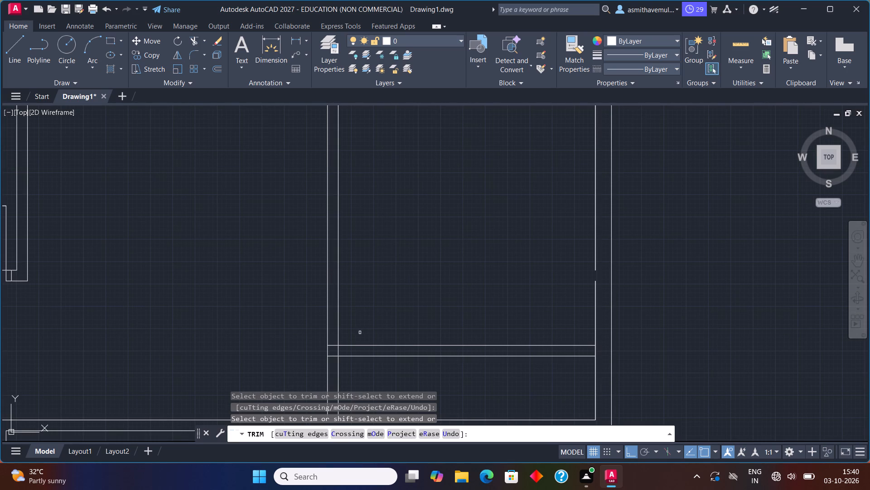
pyautogui.moveTo(359, 333); pyautogui.dragTo(387, 306, button='middle')
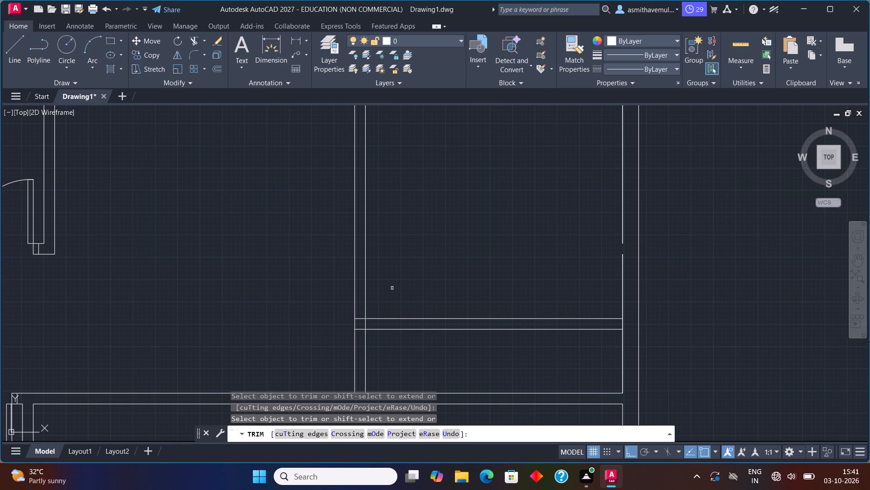
# Close the gap in the east wall's inner line by extending its upper segment down to the lower one.
pyautogui.scroll(-1, 445, 277)
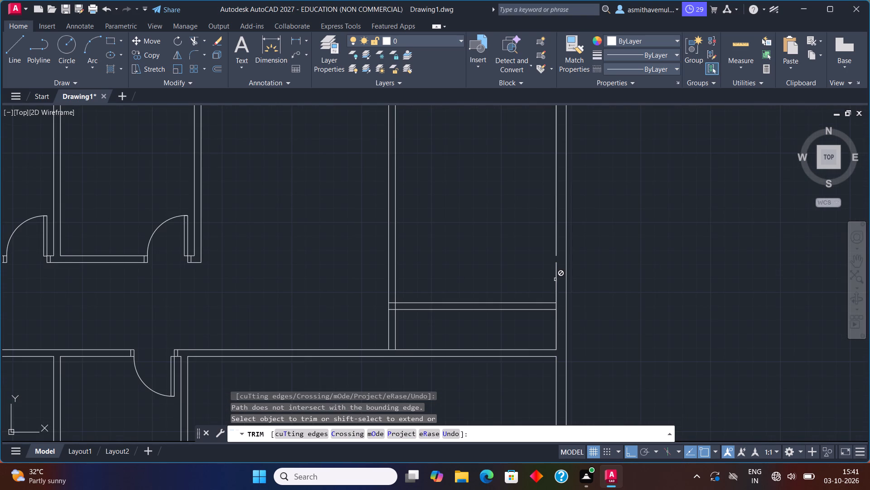
pyautogui.scroll(1, 555, 274)
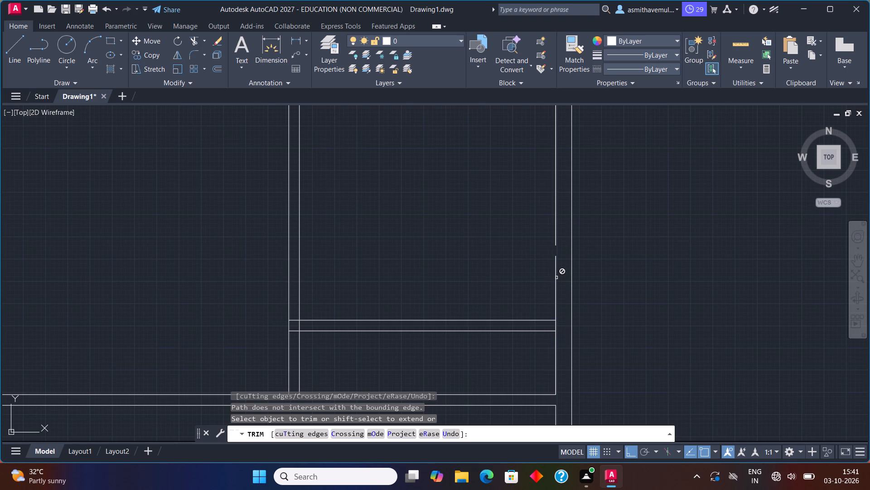
pyautogui.keyDown('shift'); pyautogui.click(555, 230); pyautogui.keyUp('shift')
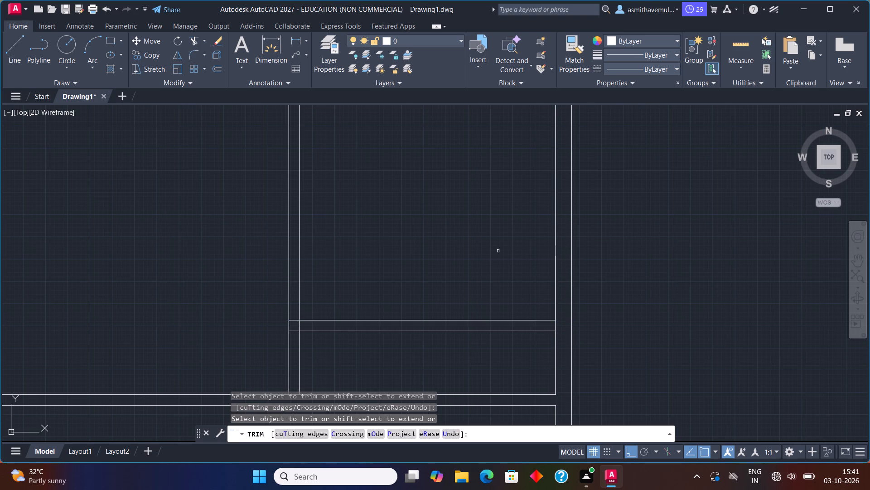
pyautogui.press('Escape')
# Trim away both lines of the northeast room's west wall below the new south wall.
pyautogui.scroll(-1, 498, 254)
pyautogui.moveTo(483, 297); pyautogui.dragTo(483, 288, button='middle')
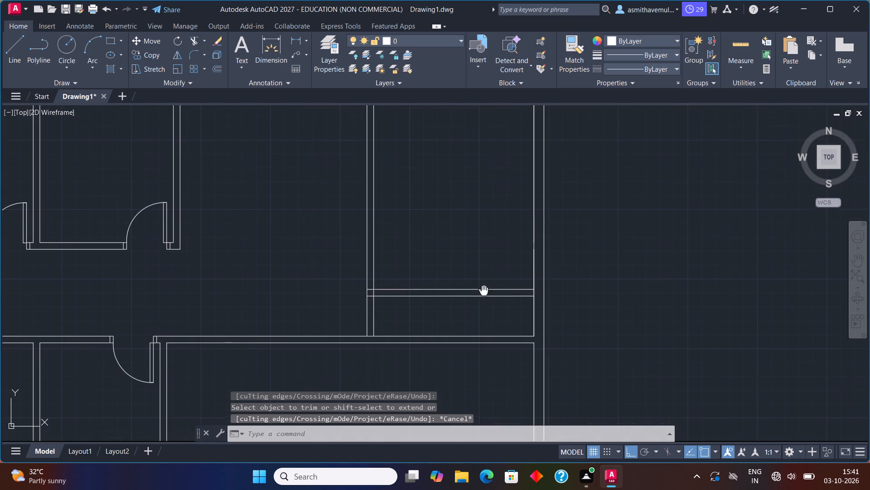
pyautogui.moveTo(483, 288); pyautogui.dragTo(488, 274, button='middle')
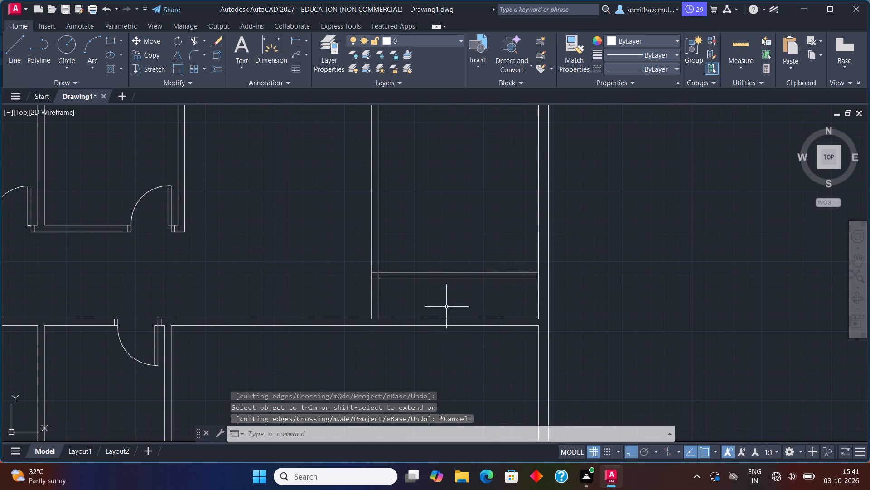
pyautogui.scroll(1, 446, 276)
pyautogui.moveTo(446, 265); pyautogui.dragTo(481, 198, button='middle')
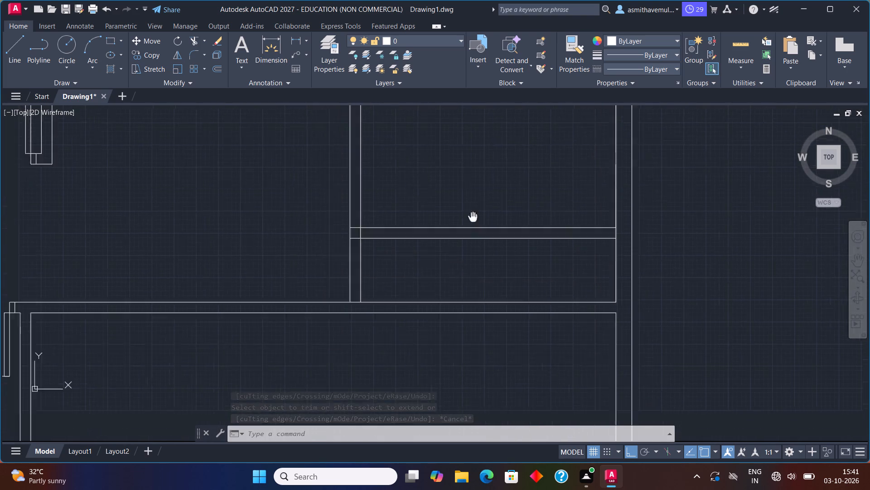
pyautogui.moveTo(481, 198); pyautogui.dragTo(482, 193, button='middle')
pyautogui.scroll(-1, 482, 191)
pyautogui.moveTo(481, 191); pyautogui.dragTo(478, 246, button='middle')
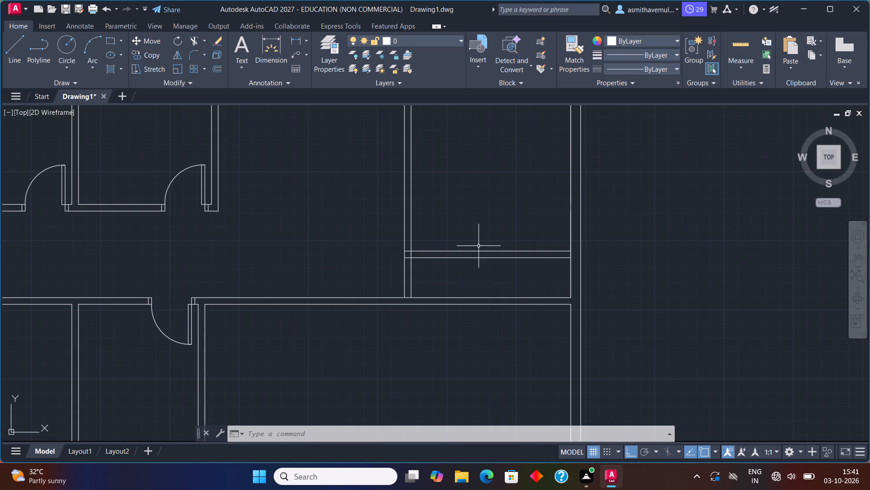
pyautogui.write('TRIM')
pyautogui.press('Return')
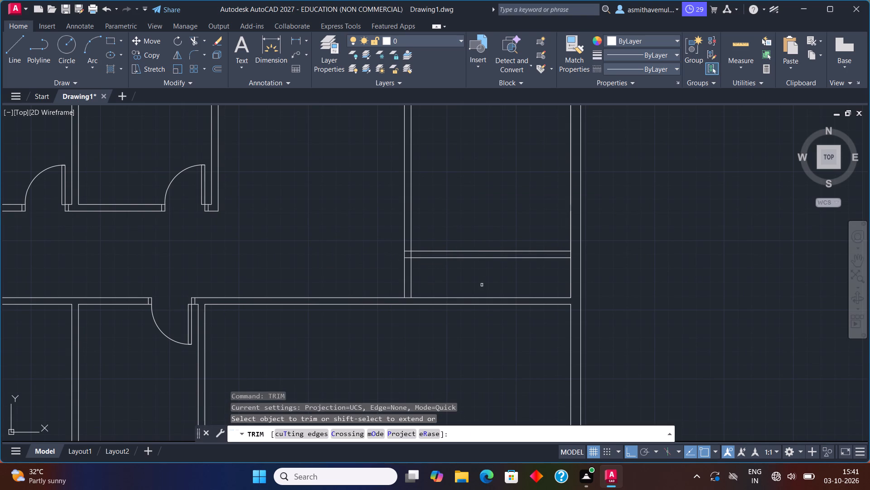
pyautogui.moveTo(445, 274); pyautogui.dragTo(360, 274)
# Trim the overlapping line ends inside the northeast room's southwest wall corner to leave a clean corner.
pyautogui.scroll(1, 418, 240)
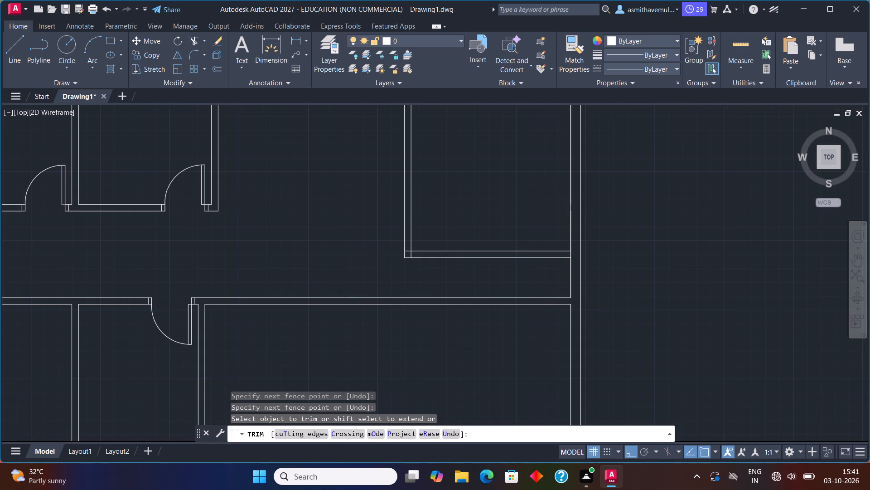
pyautogui.moveTo(401, 256); pyautogui.dragTo(401, 257)
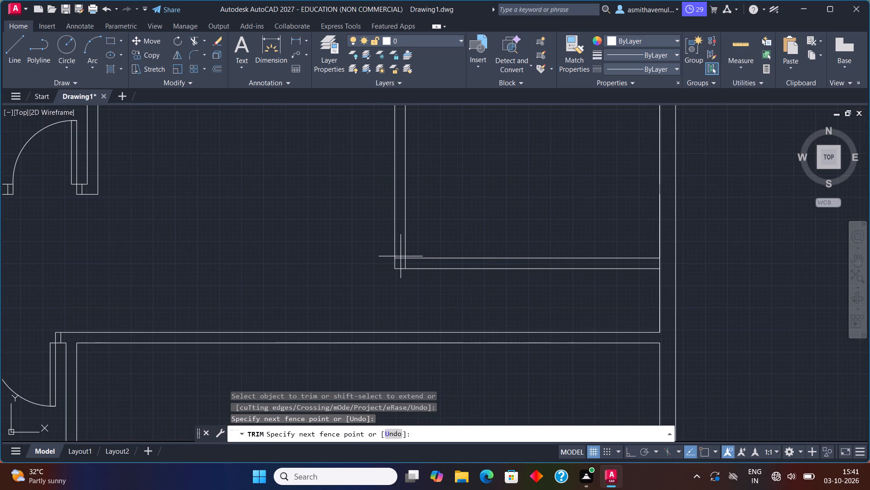
pyautogui.moveTo(401, 257); pyautogui.dragTo(406, 262)
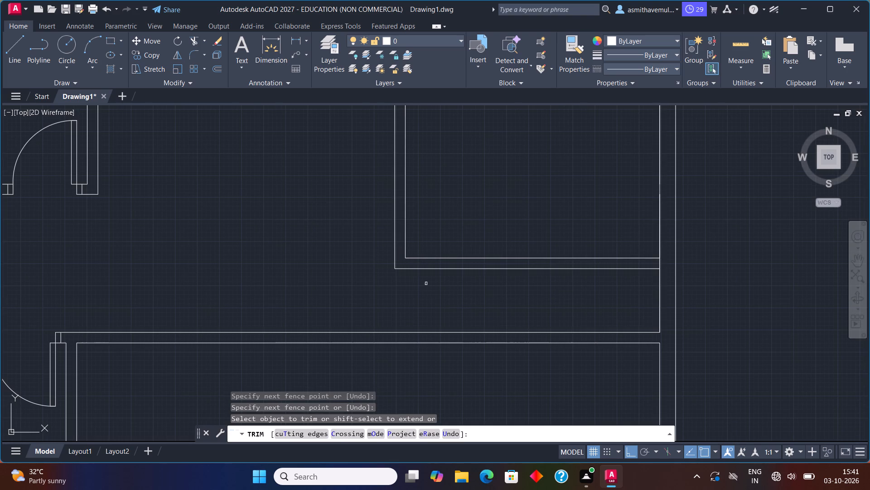
pyautogui.press('Escape')
# Draw a line across the northeast room's west wall, starting 3" north of the room's inner southwest corner.
pyautogui.scroll(-1, 438, 301)
pyautogui.middleClick(436, 303)
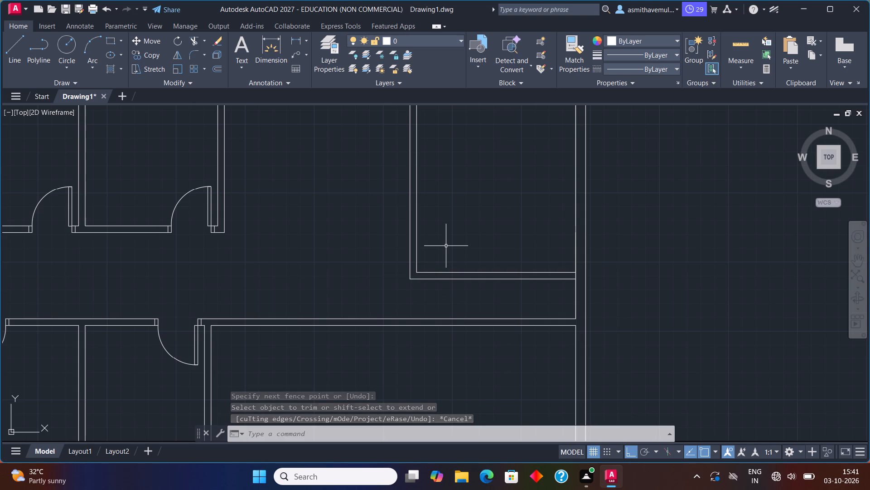
pyautogui.press('l')
pyautogui.press('Return')
pyautogui.press('g')
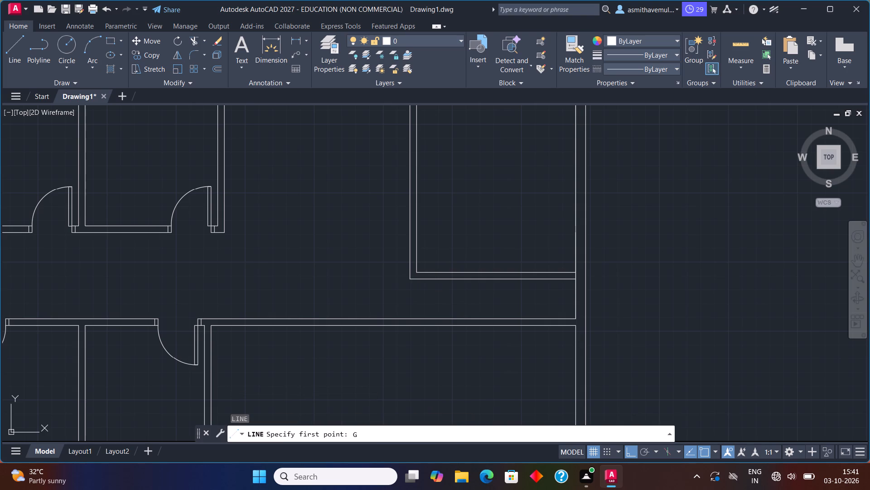
pyautogui.press('BackSpace')
pyautogui.write('FROM')
pyautogui.press('Return')
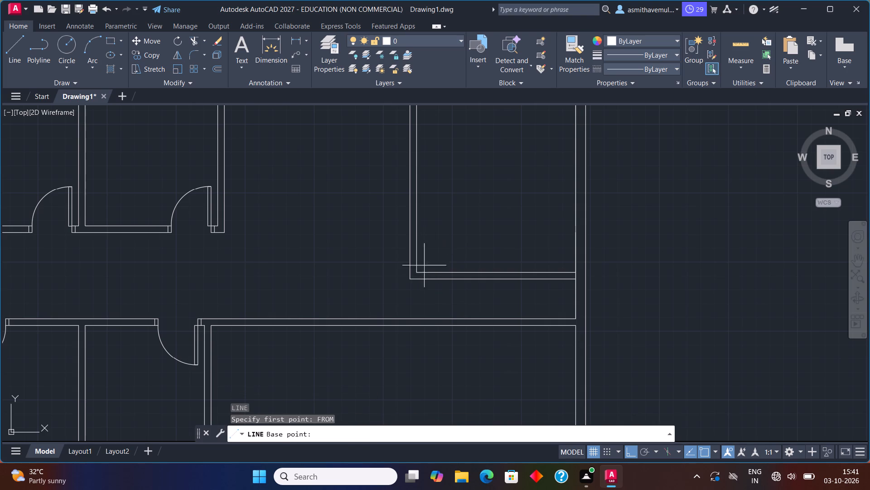
pyautogui.click(419, 275)
pyautogui.hotkey('shift', '@')
pyautogui.write('0,3')
pyautogui.hotkey('shift', '"')
pyautogui.press('Return')
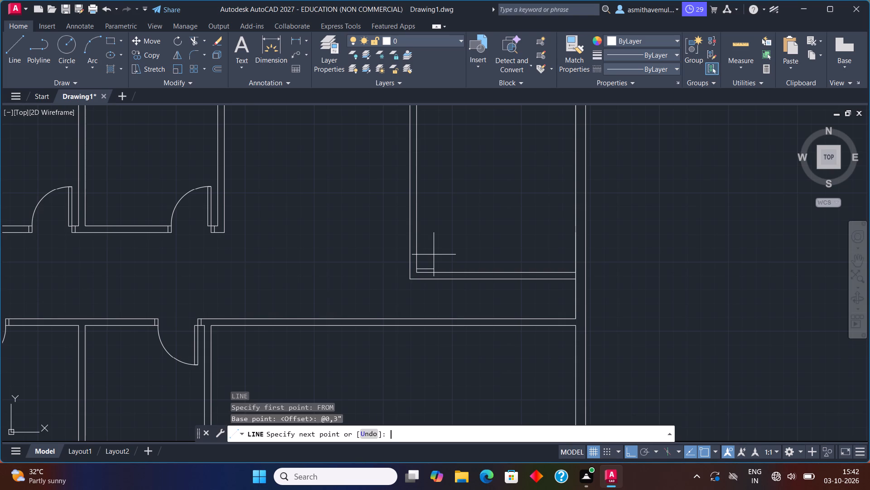
pyautogui.scroll(2, 414, 277)
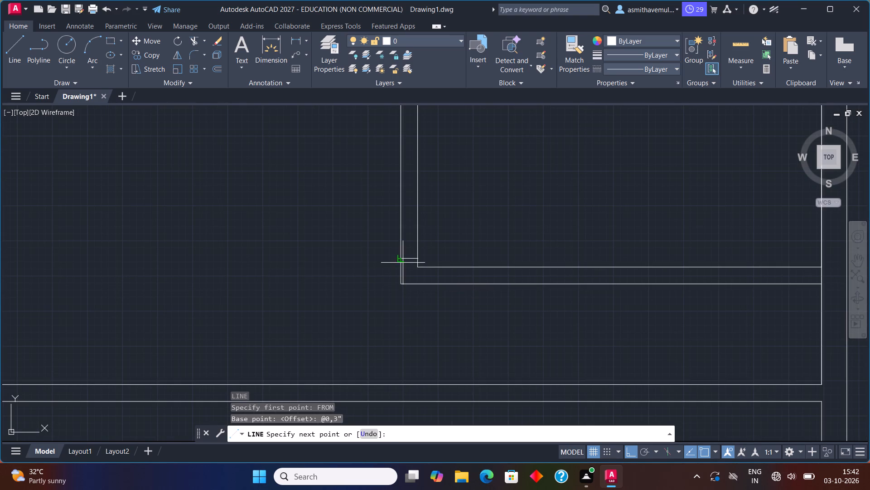
pyautogui.click(401, 259)
pyautogui.press('Escape')
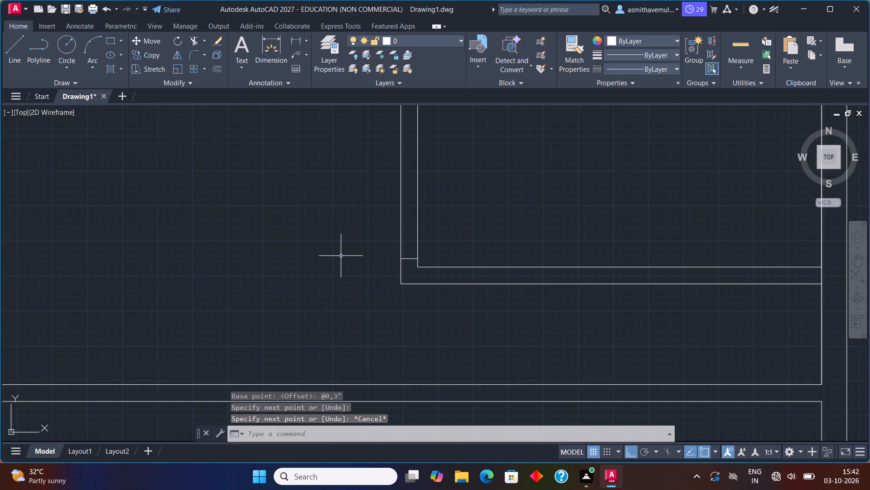
# Offset the short line across the west wall 3" to the north to form the lower door jamb.
pyautogui.press('o')
pyautogui.press('Return')
pyautogui.press('3')
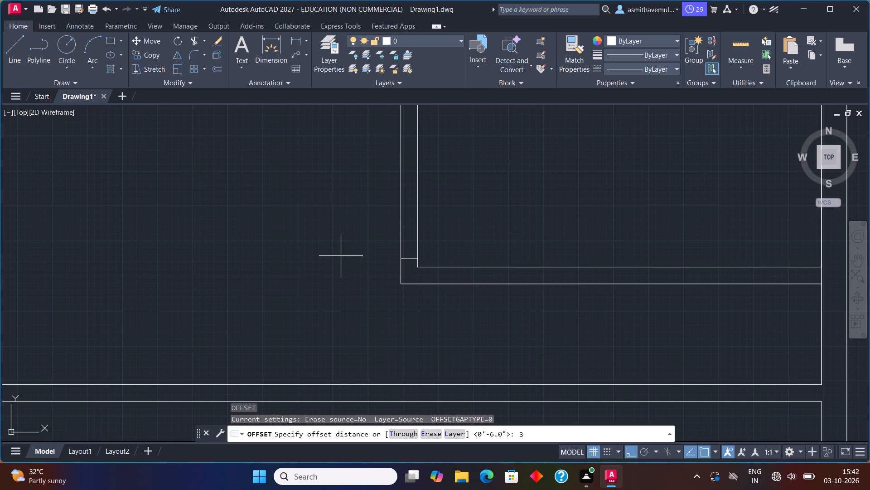
pyautogui.hotkey('shift', '"')
pyautogui.press('Return')
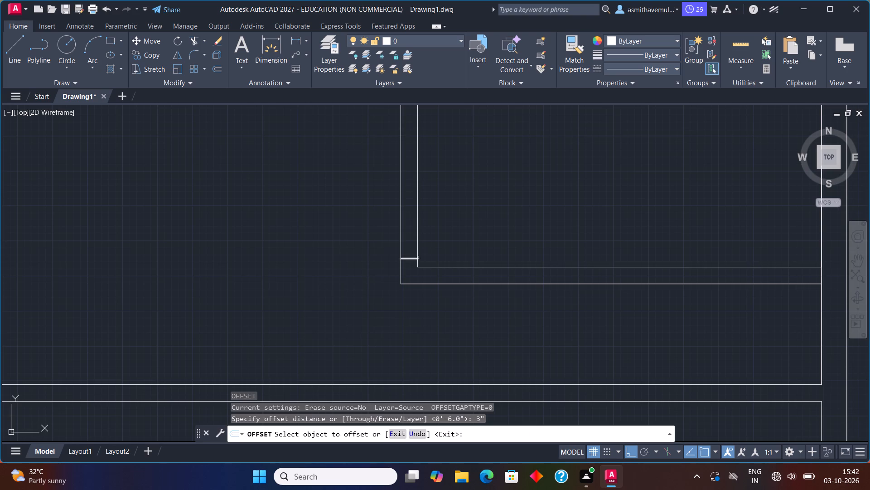
pyautogui.click(415, 258)
pyautogui.click(413, 249)
pyautogui.press('Escape')
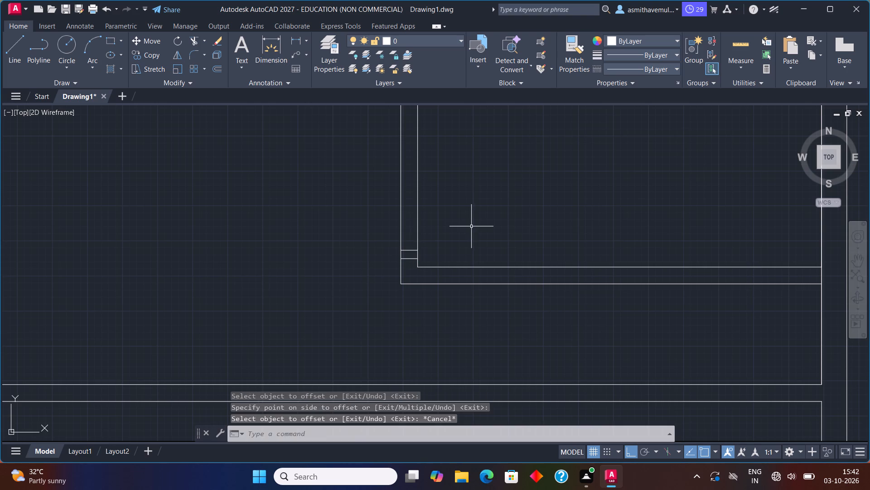
# Offset the lower jamb's upper line 3' north along the west wall to mark the door opening's far side.
pyautogui.moveTo(471, 226); pyautogui.dragTo(456, 289, button='middle')
pyautogui.press('o')
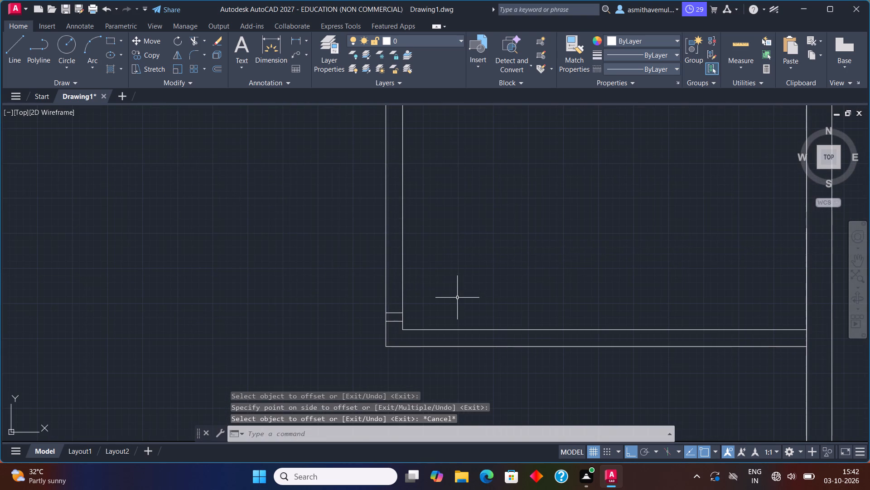
pyautogui.press('Return')
pyautogui.write("3'")
pyautogui.press('Return')
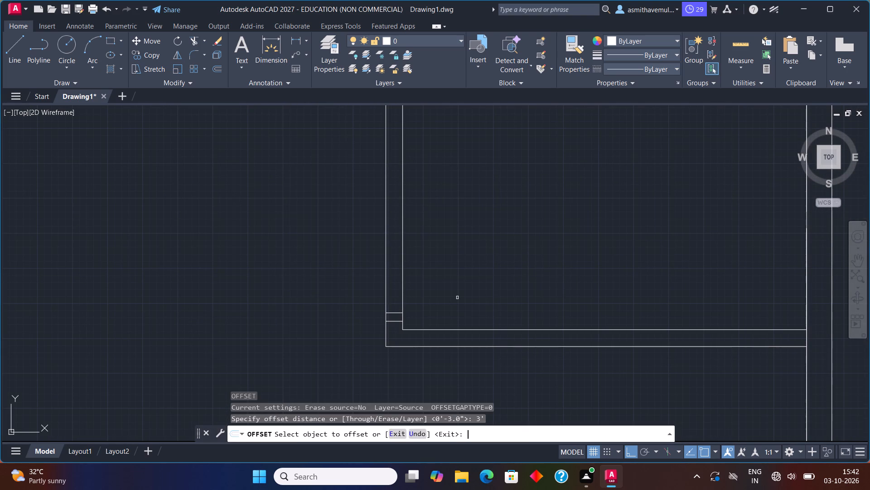
pyautogui.click(398, 313)
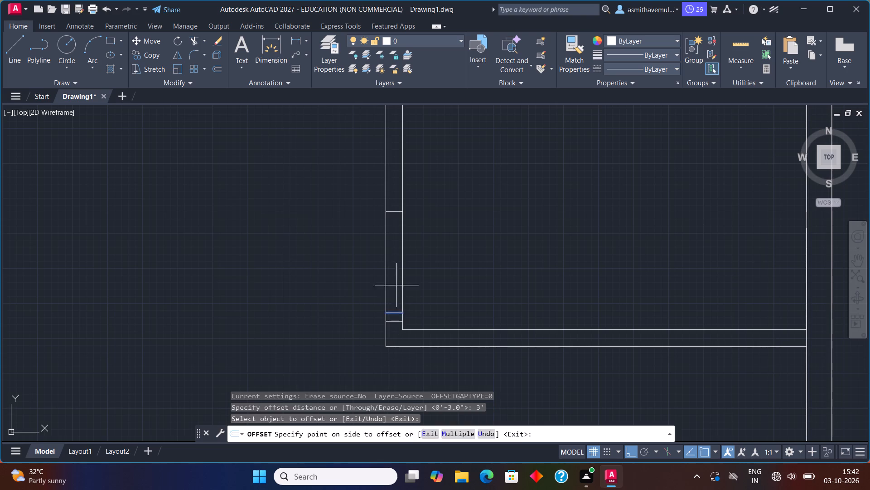
pyautogui.click(399, 261)
pyautogui.press('Escape')
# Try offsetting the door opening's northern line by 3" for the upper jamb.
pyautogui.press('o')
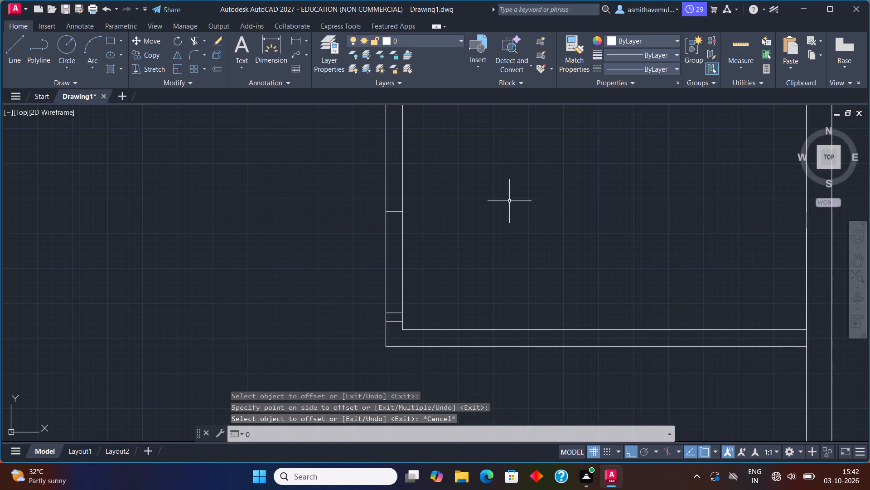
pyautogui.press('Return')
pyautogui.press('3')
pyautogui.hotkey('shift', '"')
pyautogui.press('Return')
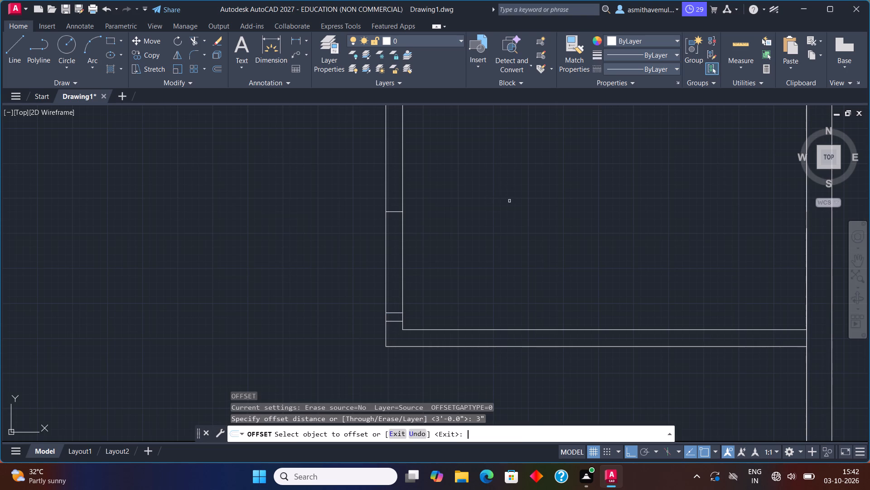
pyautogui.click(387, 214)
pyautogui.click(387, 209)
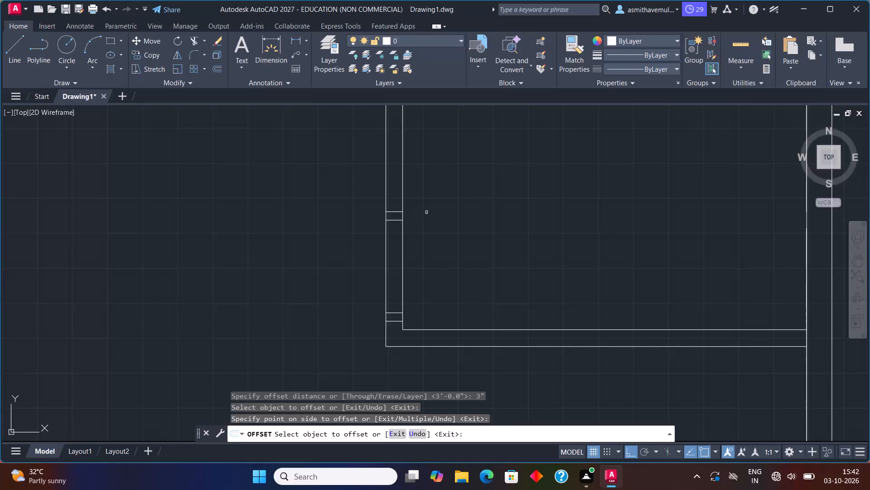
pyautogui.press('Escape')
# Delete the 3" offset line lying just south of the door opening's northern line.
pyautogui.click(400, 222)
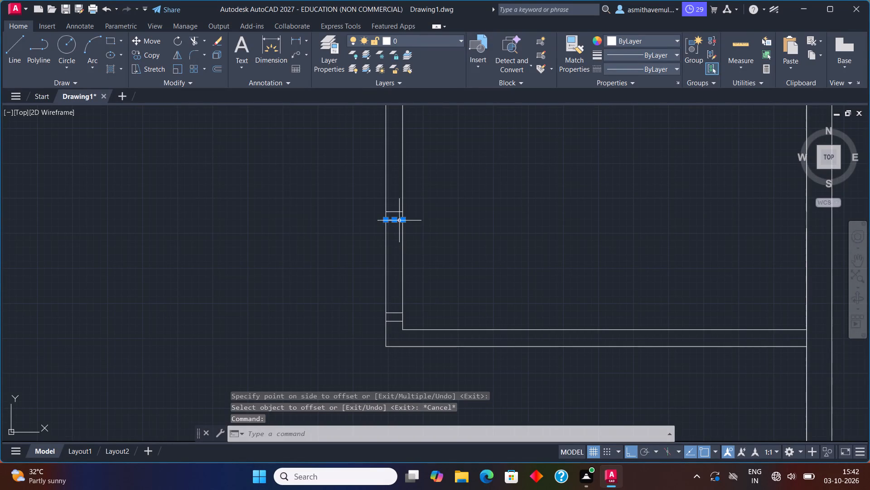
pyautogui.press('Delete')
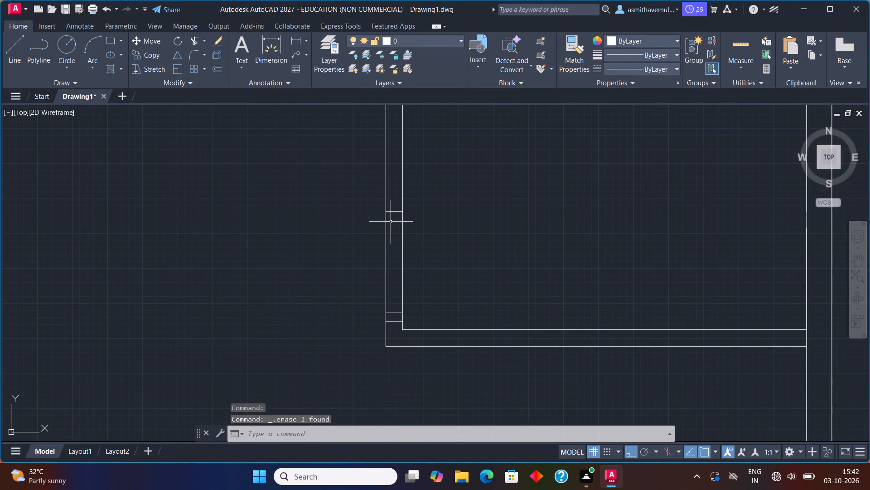
# Check the door opening's width in the west wall with a linear dimension, without placing it.
pyautogui.write('DLI')
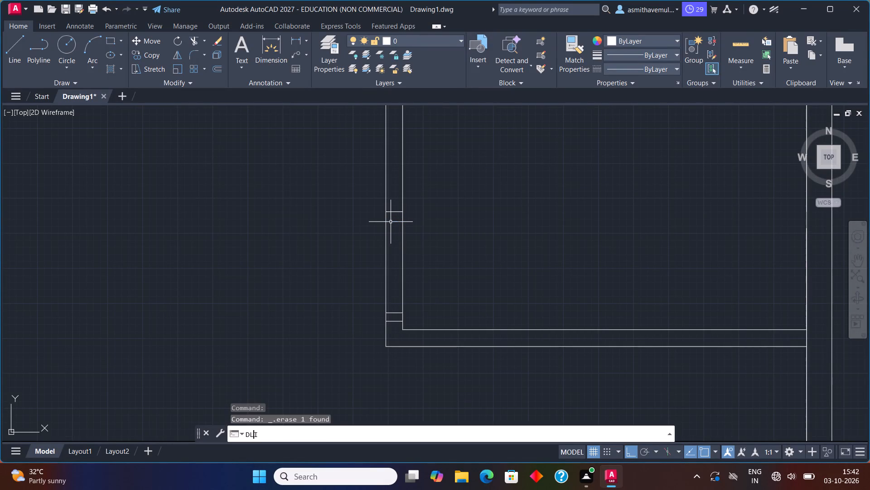
pyautogui.press('Return')
pyautogui.scroll(1, 398, 276)
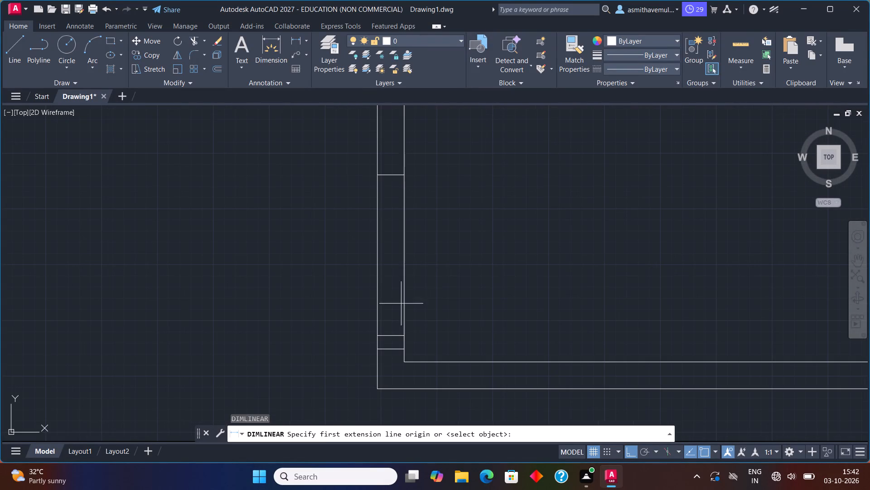
pyautogui.click(391, 338)
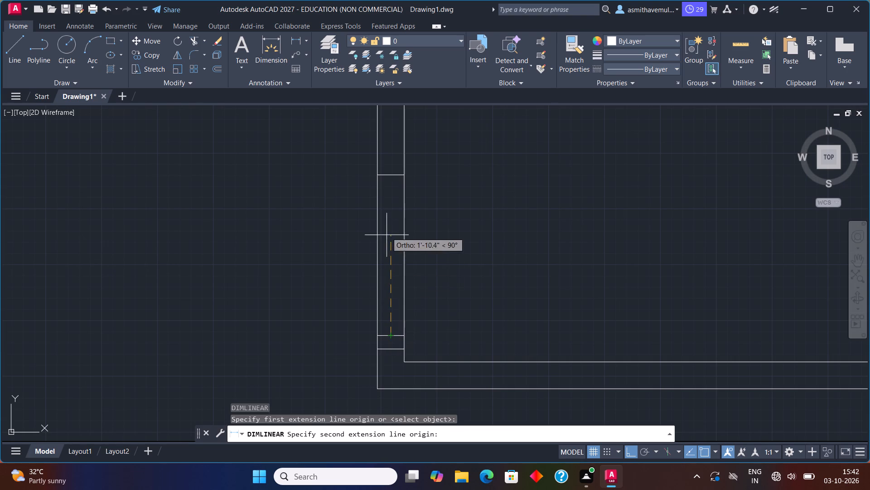
pyautogui.click(391, 176)
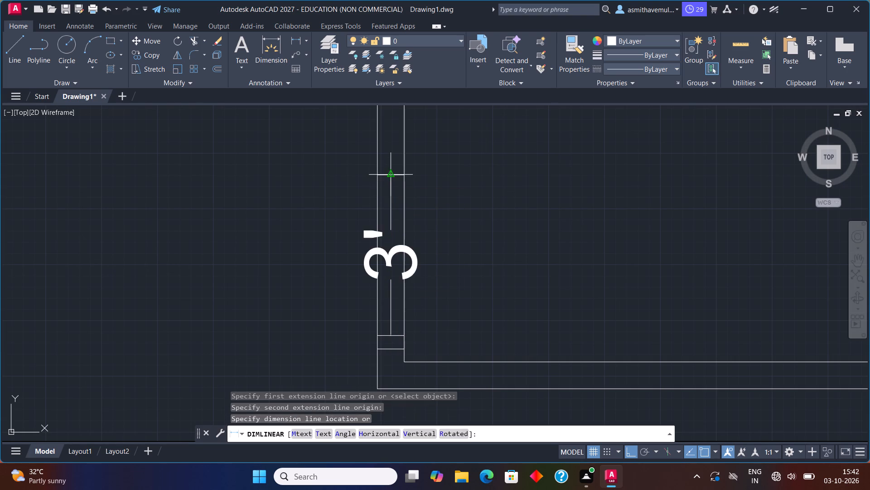
pyautogui.press('Escape')
# Offset the door opening's northern line 3" north to form the upper jamb in the west wall.
pyautogui.press('o')
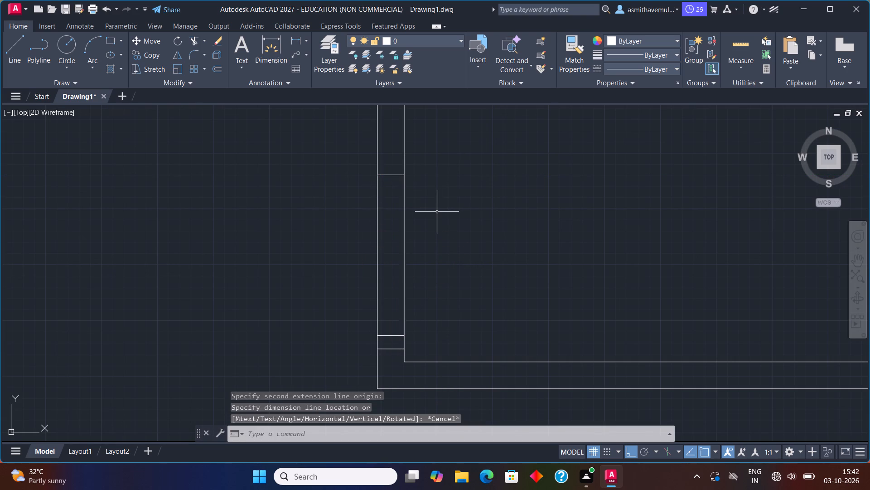
pyautogui.press('Return')
pyautogui.write('3"')
pyautogui.press('Return')
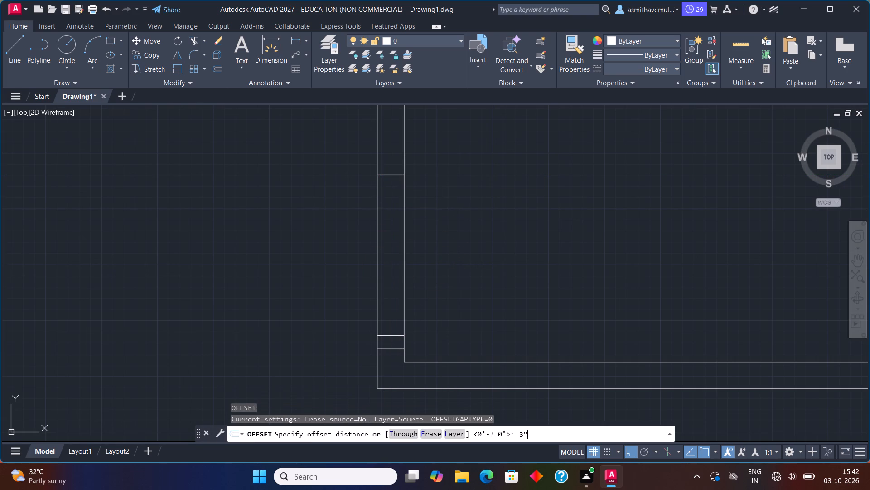
pyautogui.click(396, 175)
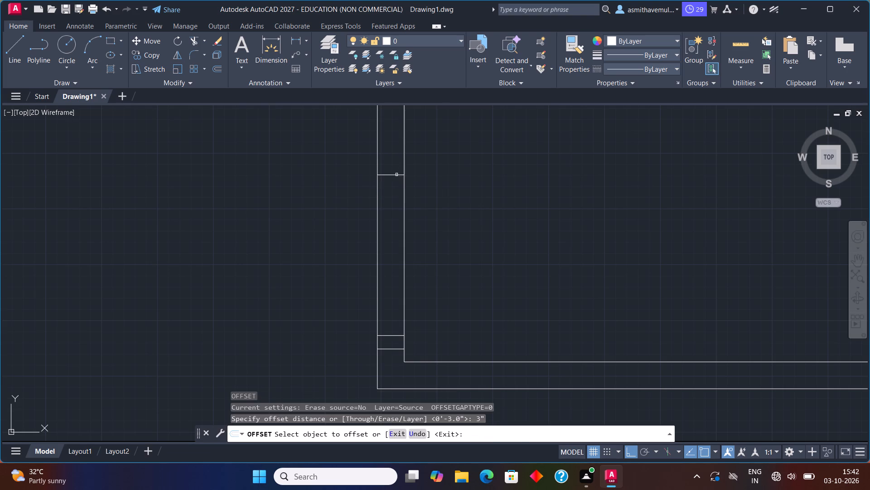
pyautogui.click(396, 158)
pyautogui.press('Escape')
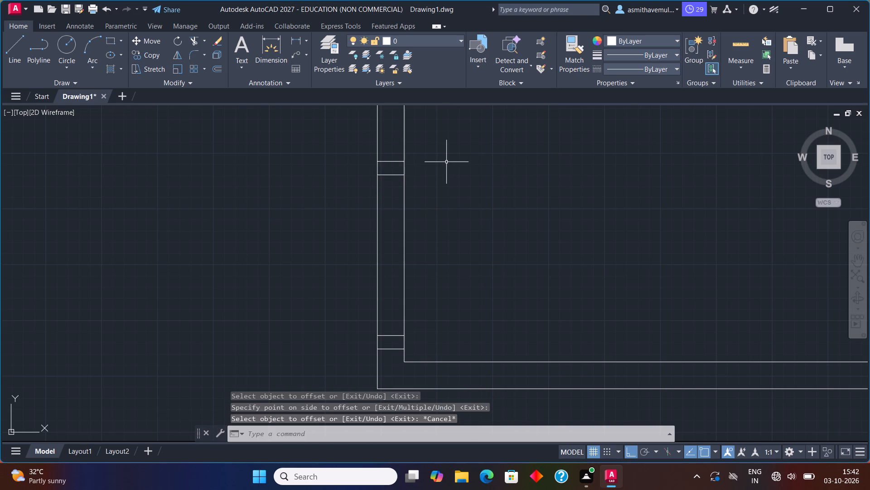
# Trim both west wall lines between the upper and lower jambs to clear the door opening.
pyautogui.write('TRIM')
pyautogui.press('Return')
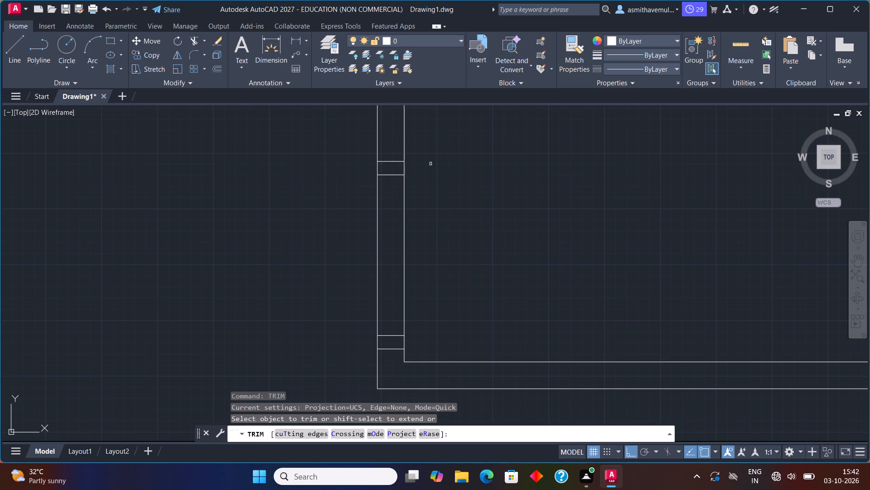
pyautogui.moveTo(403, 218); pyautogui.dragTo(329, 233)
pyautogui.moveTo(336, 236); pyautogui.dragTo(522, 265)
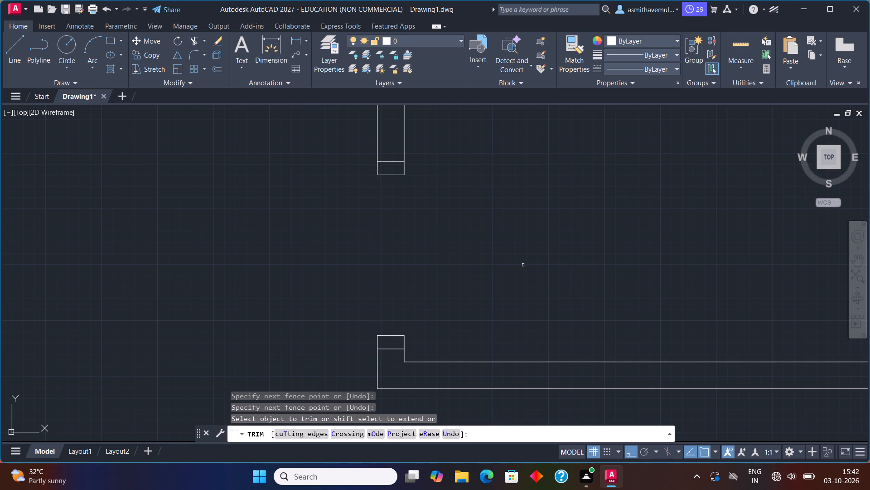
pyautogui.press('Escape')
# Draw a 3' by 3" rectangle as the door leaf, running east into the room from the lower jamb's northeast corner.
pyautogui.scroll(-1, 515, 268)
pyautogui.moveTo(497, 273); pyautogui.dragTo(485, 261, button='middle')
pyautogui.write('REC')
pyautogui.press('Return')
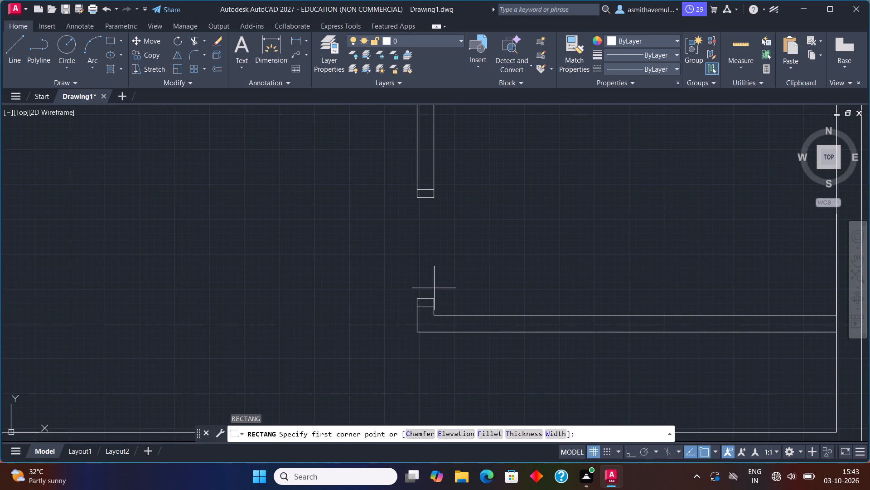
pyautogui.click(433, 301)
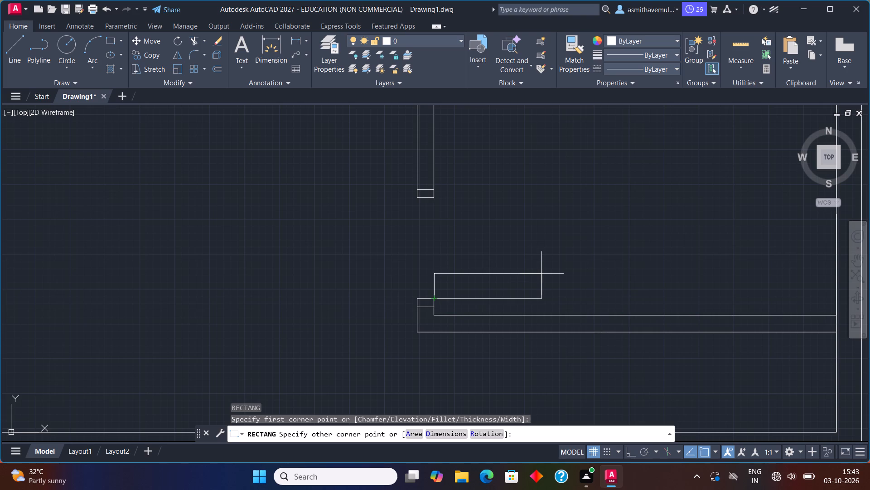
pyautogui.press('d')
pyautogui.press('Return')
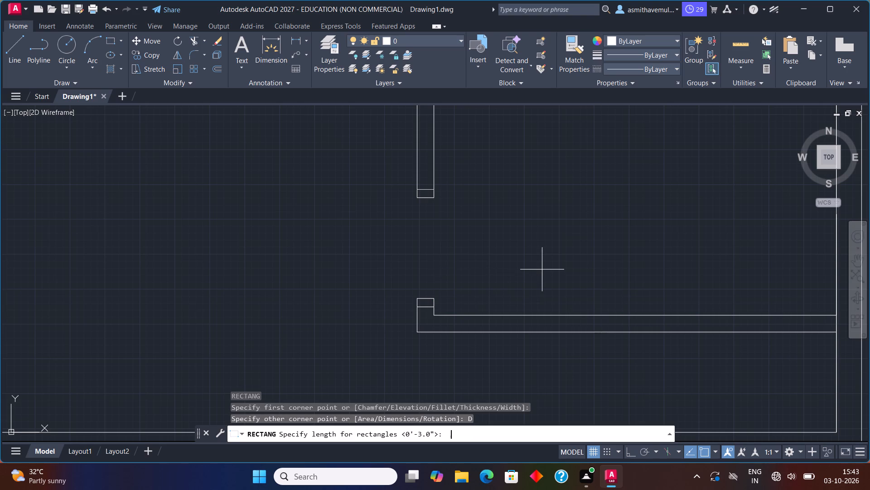
pyautogui.write("3'")
pyautogui.press('Return')
pyautogui.press('3')
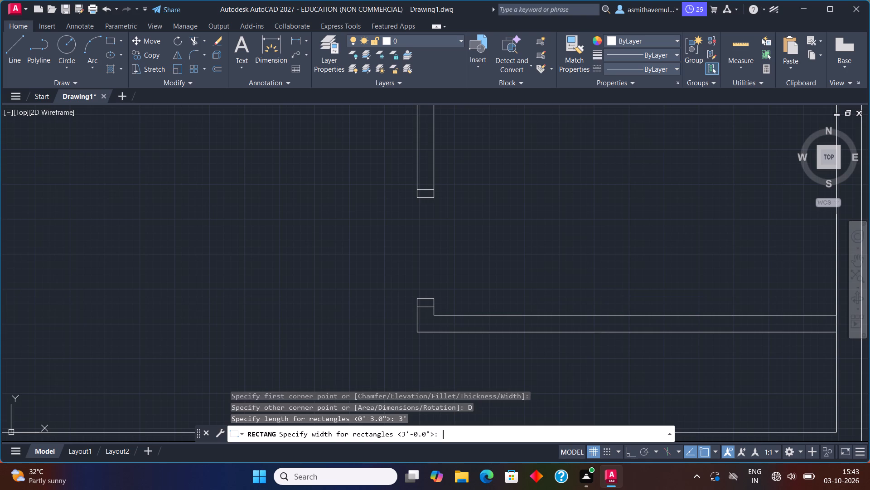
pyautogui.hotkey('shift', '"')
pyautogui.press('Return')
pyautogui.click(542, 269)
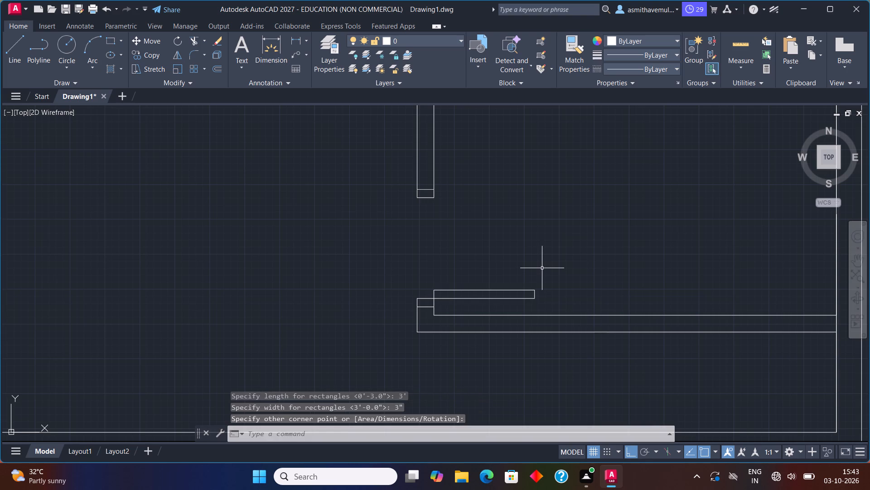
# Draw the door swing as a three-point arc through the leaf's two outer corners to the upper jamb's southeast corner.
pyautogui.moveTo(542, 268); pyautogui.dragTo(530, 251, button='middle')
pyautogui.press('a')
pyautogui.write('RC')
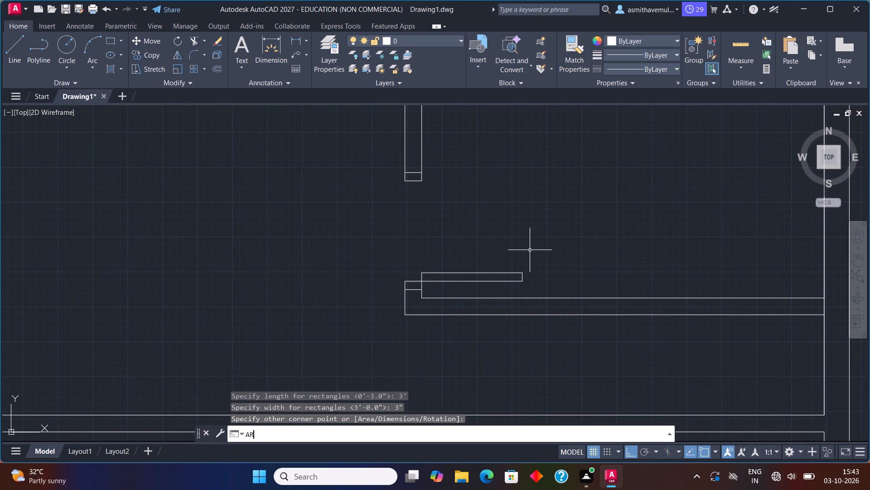
pyautogui.press('Return')
pyautogui.scroll(1, 526, 283)
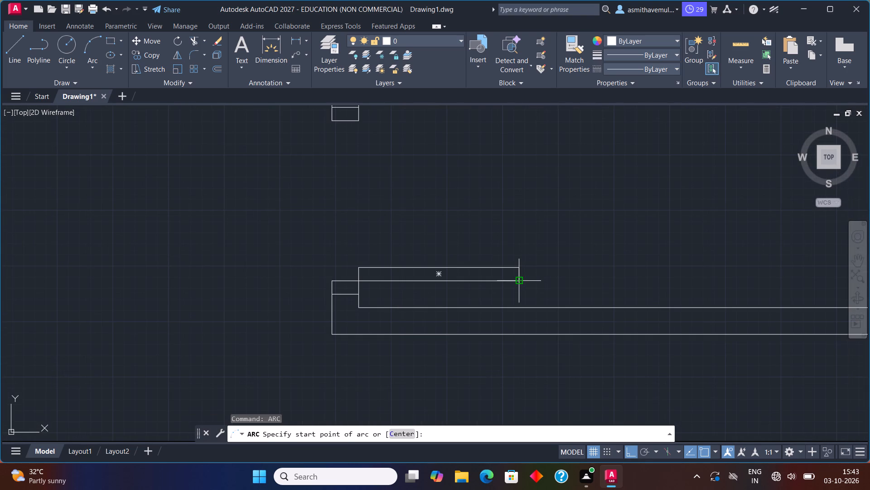
pyautogui.click(518, 283)
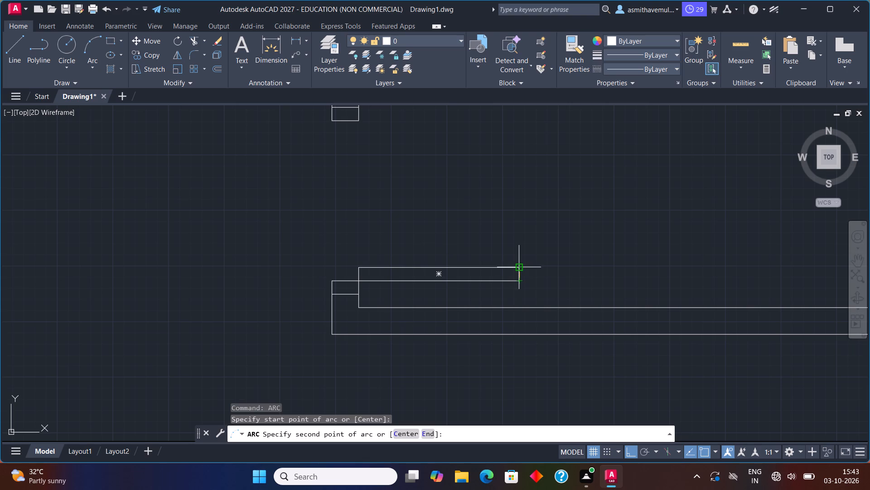
pyautogui.click(517, 269)
pyautogui.click(357, 120)
pyautogui.scroll(-1, 391, 159)
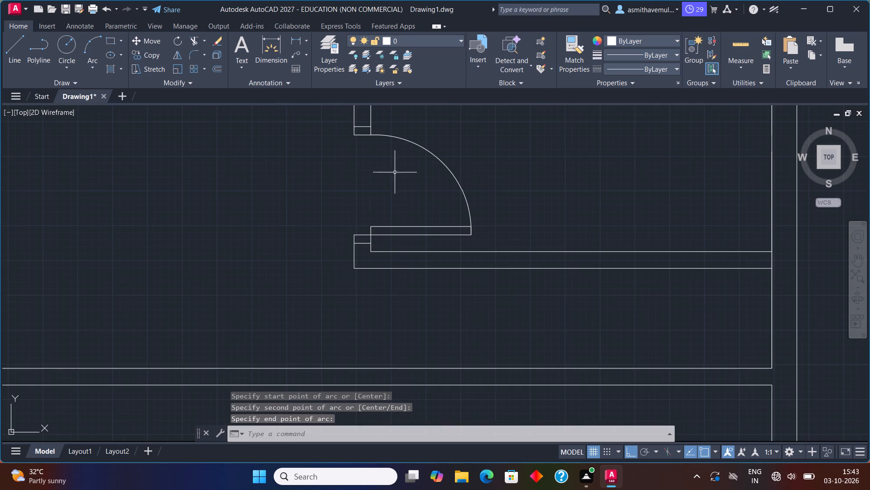
# Review the whole floor plan, including the corridor and both rows of rooms.
pyautogui.moveTo(397, 179); pyautogui.dragTo(414, 225, button='middle')
pyautogui.scroll(-2, 414, 225)
pyautogui.moveTo(414, 225); pyautogui.dragTo(599, 276, button='middle')
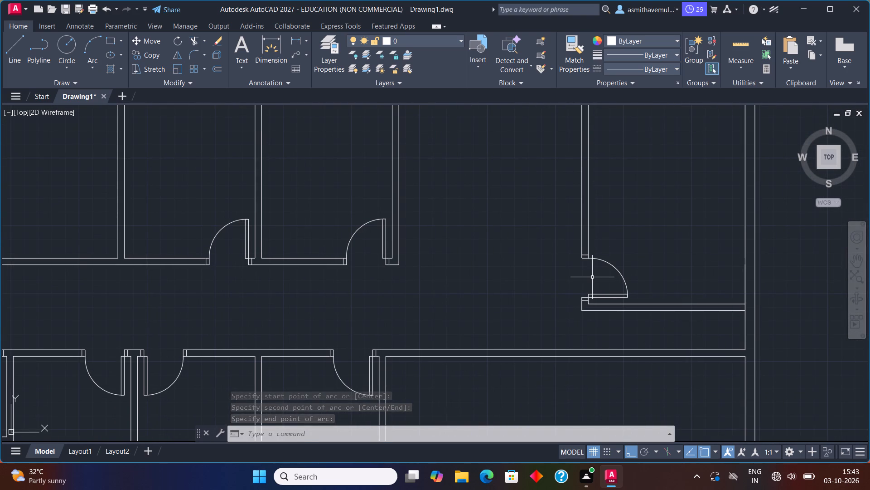
pyautogui.scroll(-1, 534, 264)
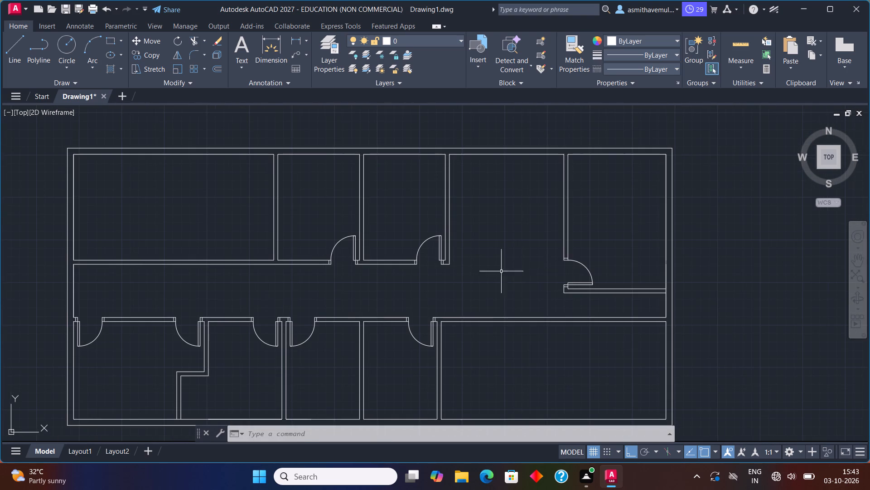
pyautogui.moveTo(500, 272); pyautogui.dragTo(512, 260, button='middle')
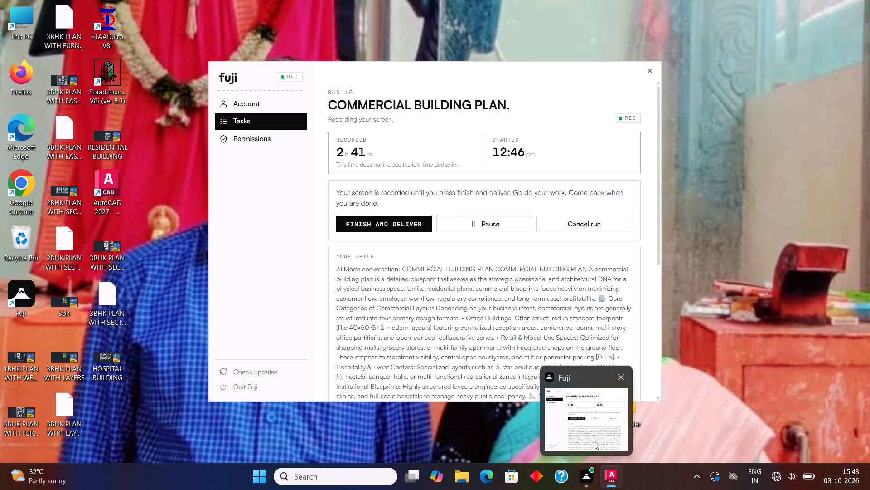
pyautogui.moveTo(517, 348); pyautogui.dragTo(542, 275, button='middle')
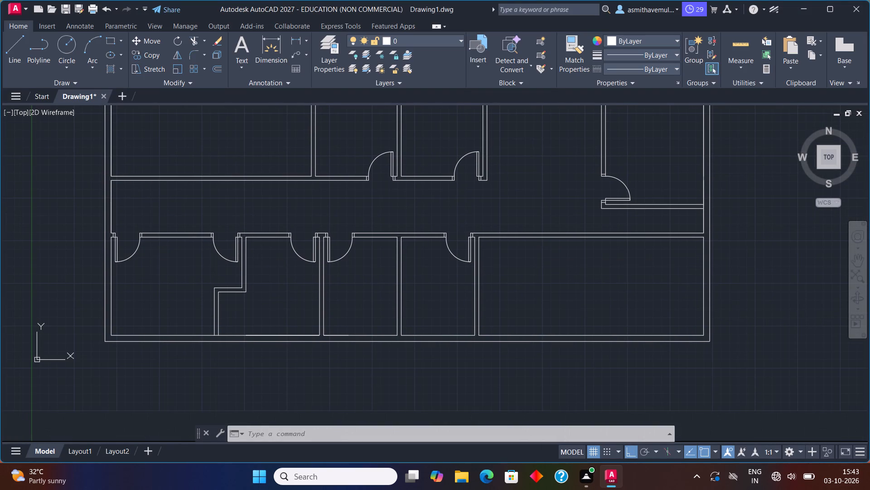
pyautogui.moveTo(542, 275); pyautogui.dragTo(519, 296, button='middle')
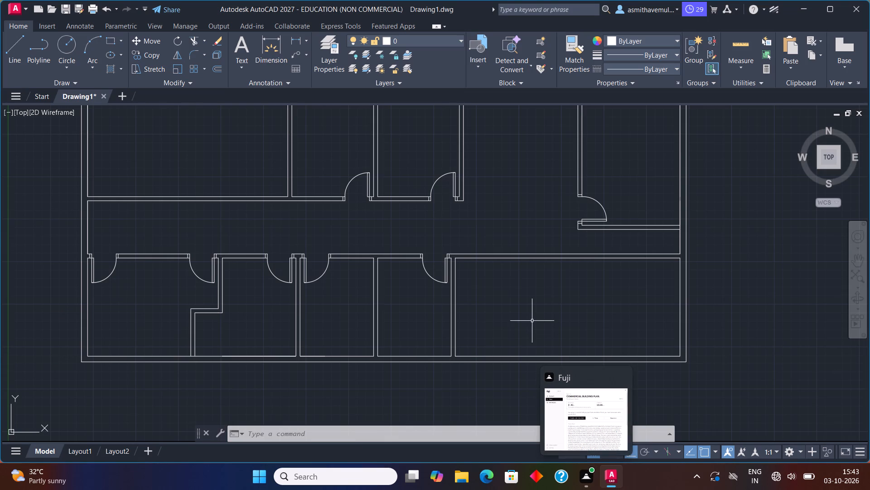
pyautogui.middleClick(532, 320)
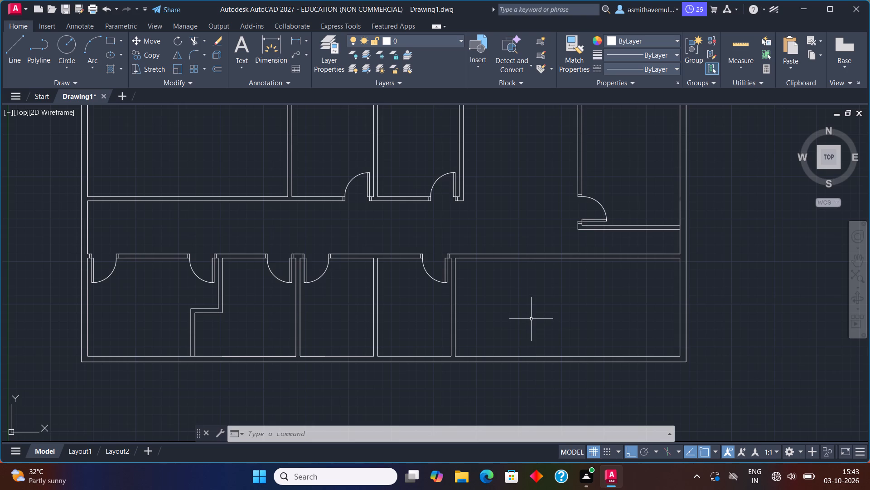
pyautogui.moveTo(450, 250); pyautogui.dragTo(500, 281, button='middle')
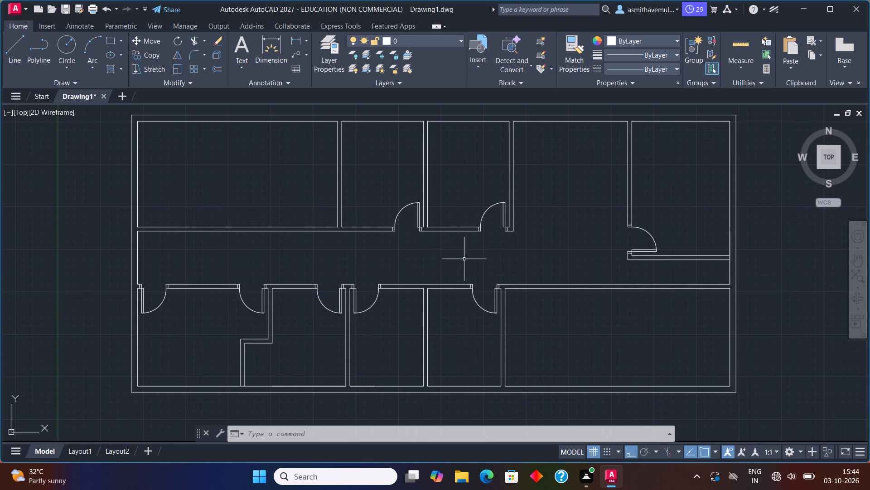
pyautogui.moveTo(458, 258); pyautogui.dragTo(473, 271, button='middle')
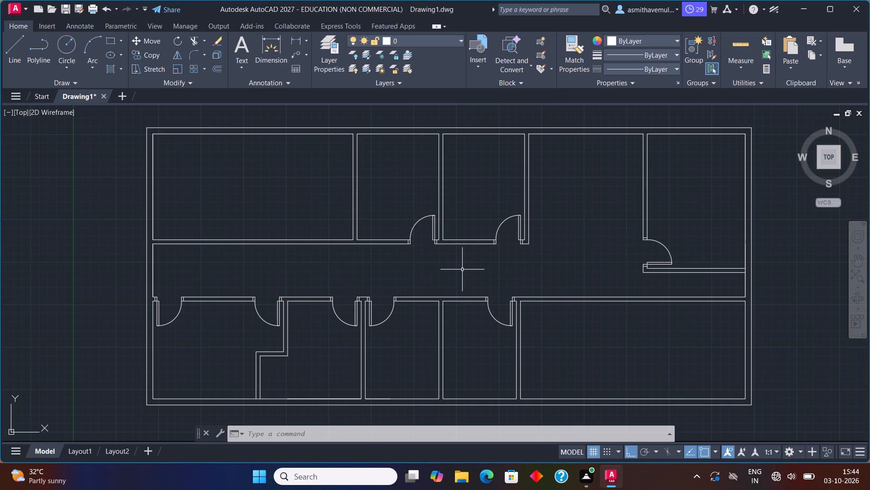
pyautogui.middleClick(462, 270)
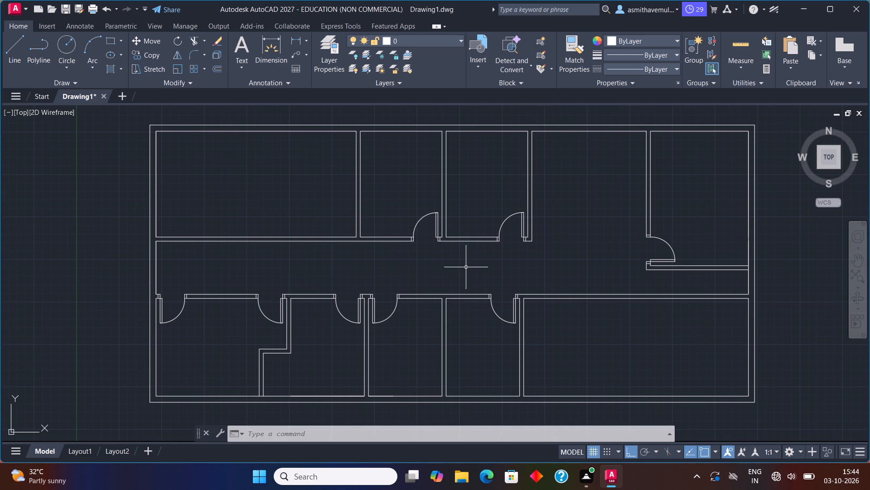
pyautogui.moveTo(466, 268); pyautogui.dragTo(530, 292, button='middle')
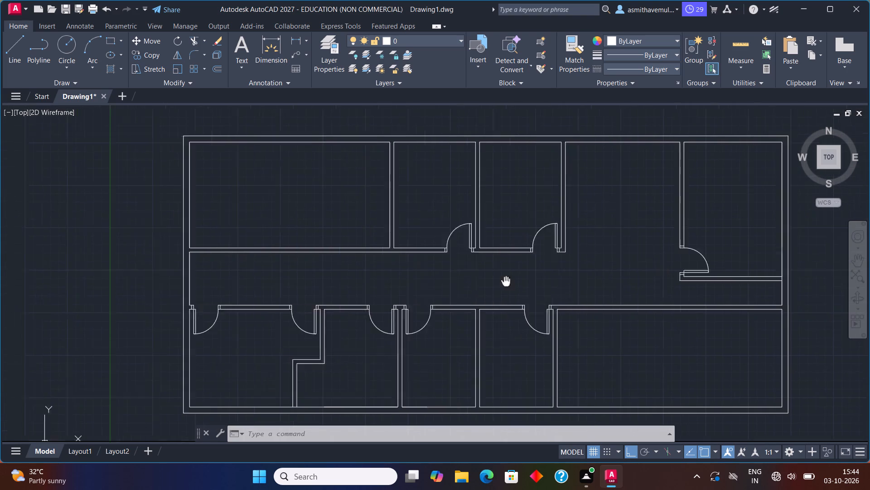
pyautogui.moveTo(530, 292); pyautogui.dragTo(532, 293, button='middle')
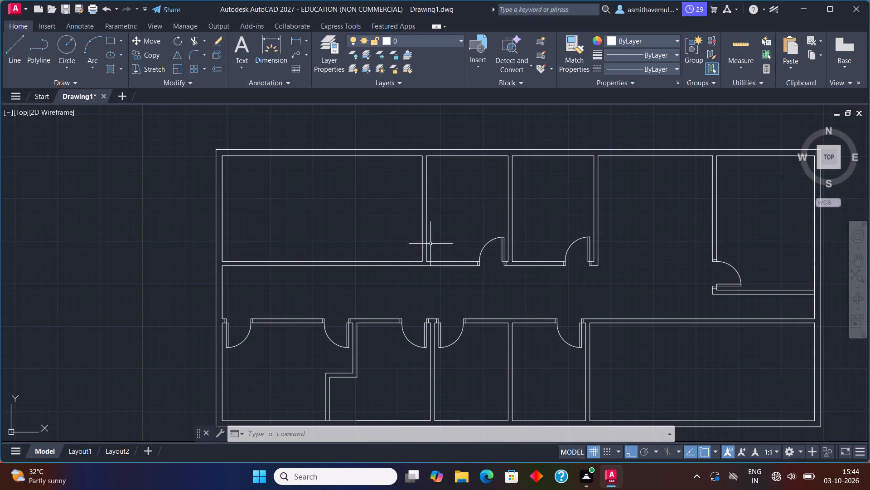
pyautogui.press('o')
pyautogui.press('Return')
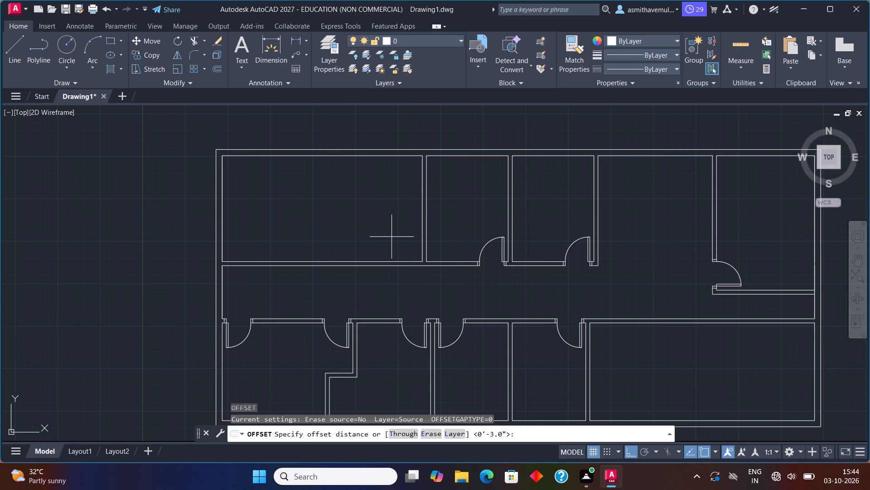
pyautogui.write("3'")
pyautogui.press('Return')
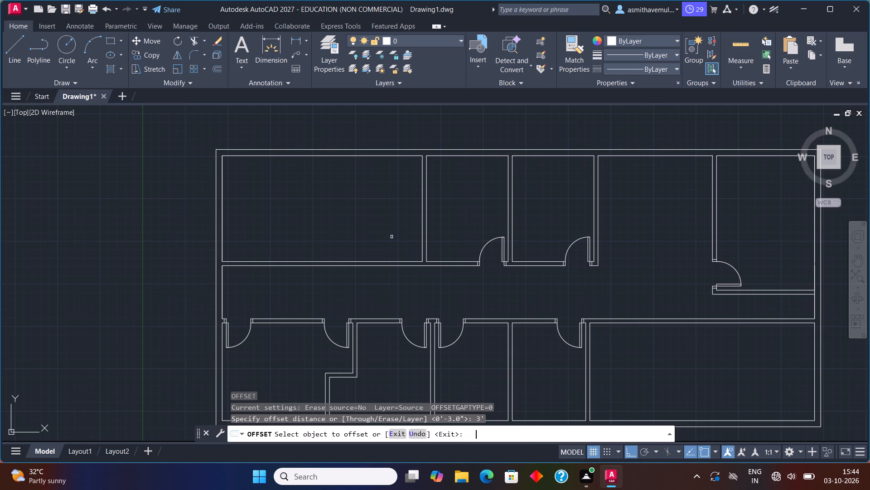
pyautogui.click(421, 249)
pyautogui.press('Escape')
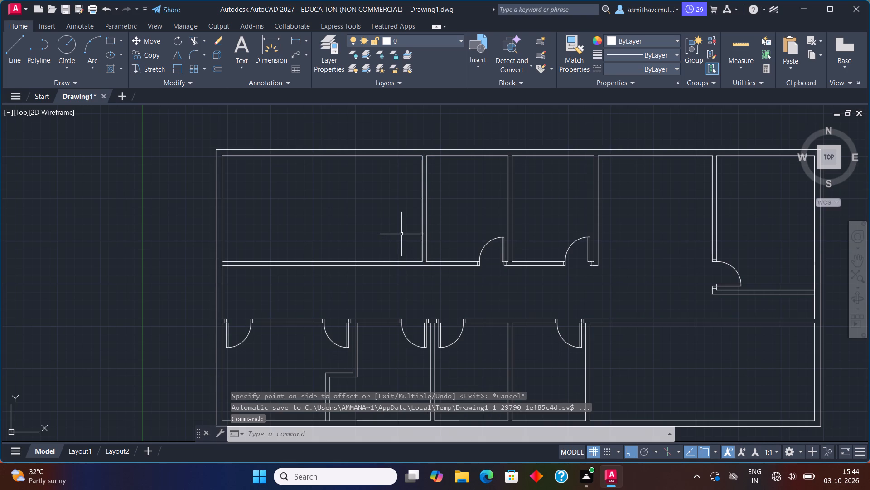
# Offset the inner line of the large northwest room's east wall 6' west into the room.
pyautogui.press('o')
pyautogui.press('Return')
pyautogui.write("6'")
pyautogui.press('Return')
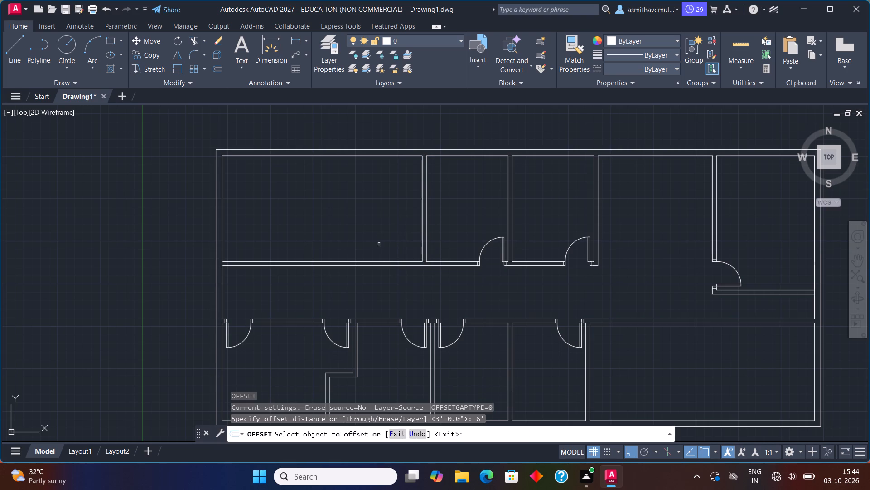
pyautogui.click(422, 233)
pyautogui.click(390, 230)
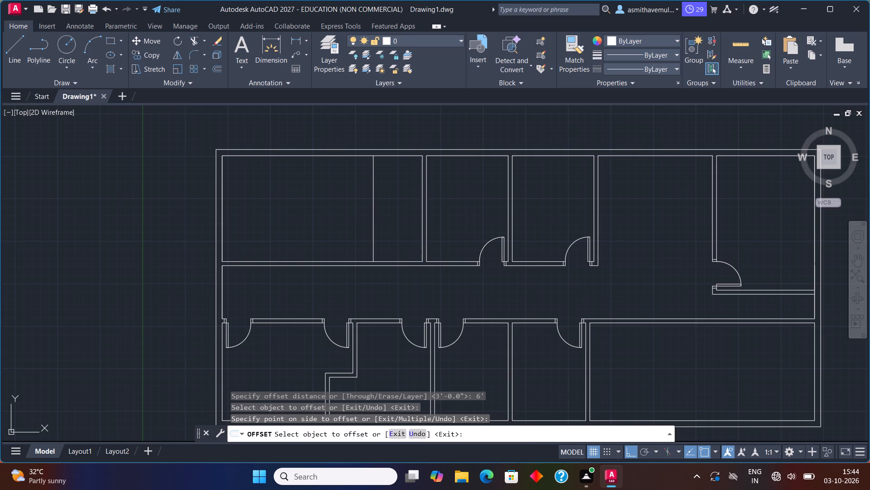
pyautogui.press('Escape')
# Offset the new partition line in the northwest room 6" west to give the wall its thickness.
pyautogui.press('o')
pyautogui.press('Return')
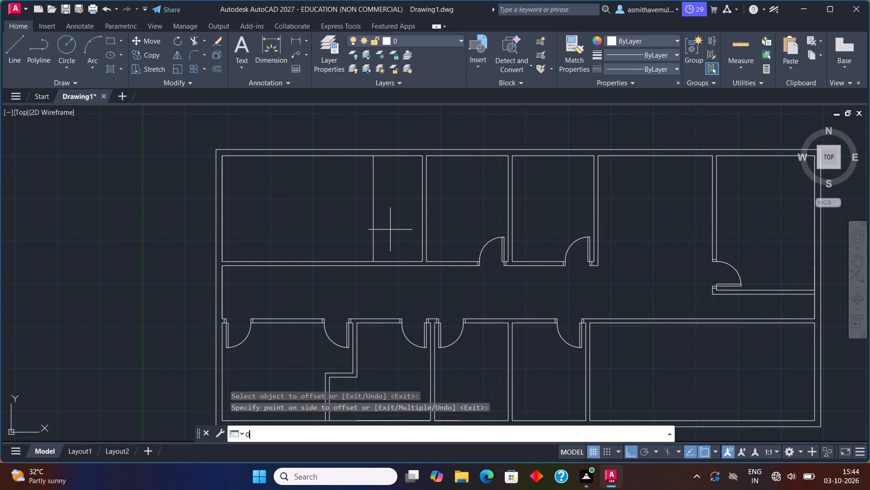
pyautogui.press('6')
pyautogui.hotkey('shift', '"')
pyautogui.press('Return')
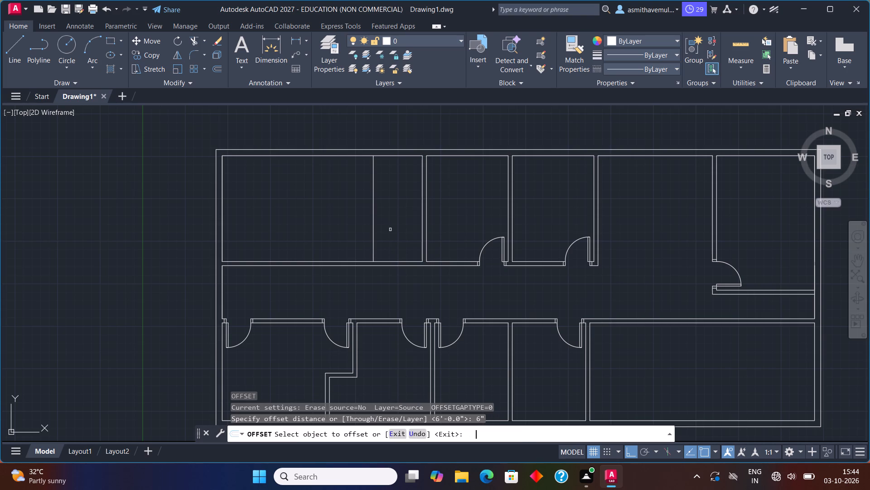
pyautogui.click(375, 231)
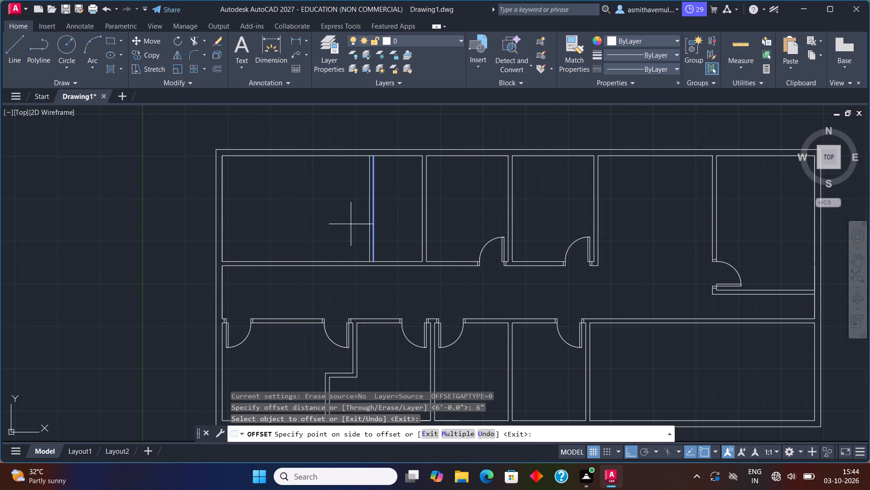
pyautogui.click(350, 224)
pyautogui.press('Escape')
# Offset the west line of the new partition in the northwest room 6' farther west.
pyautogui.moveTo(353, 227); pyautogui.dragTo(401, 233, button='middle')
pyautogui.press('o')
pyautogui.press('Return')
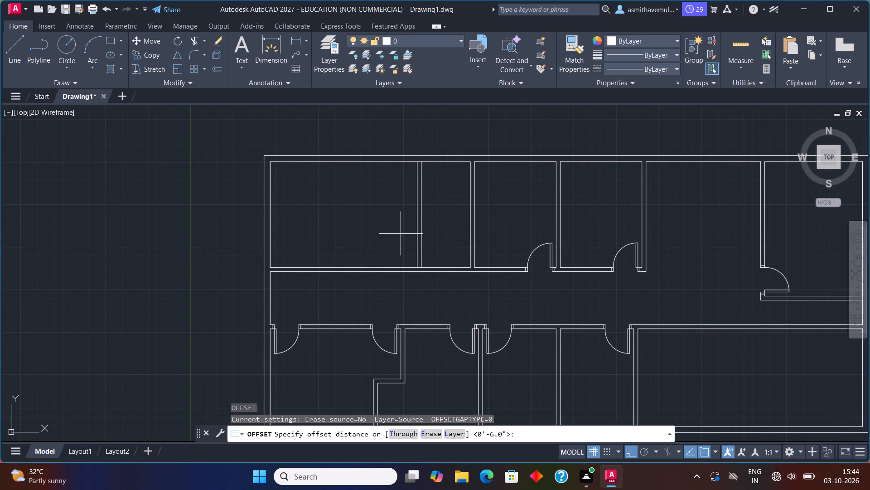
pyautogui.write("6'")
pyautogui.press('Return')
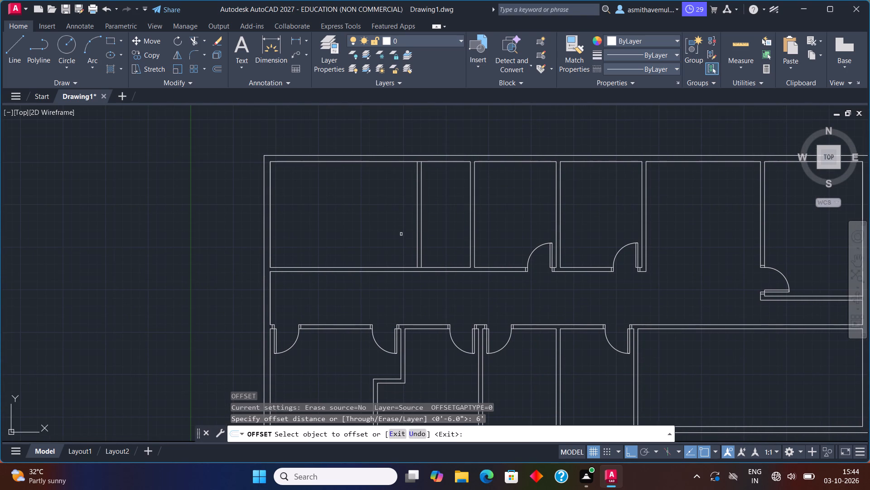
pyautogui.scroll(1, 401, 235)
pyautogui.click(424, 242)
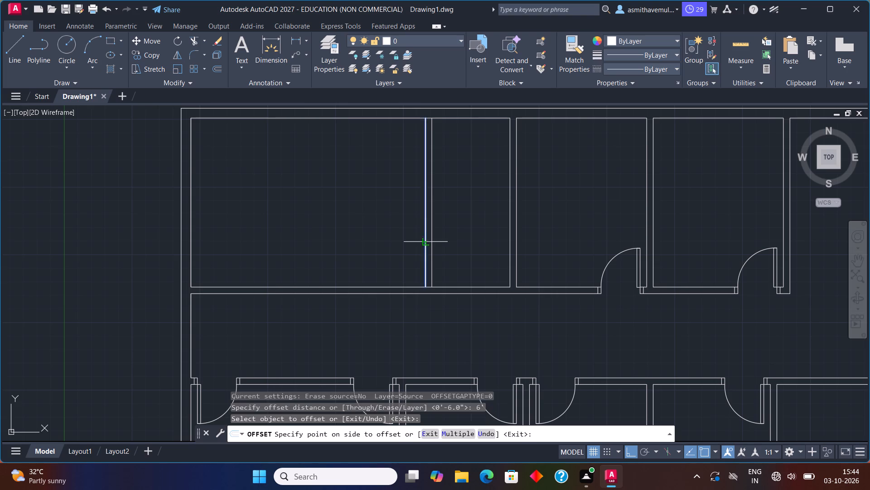
pyautogui.click(358, 238)
pyautogui.press('Escape')
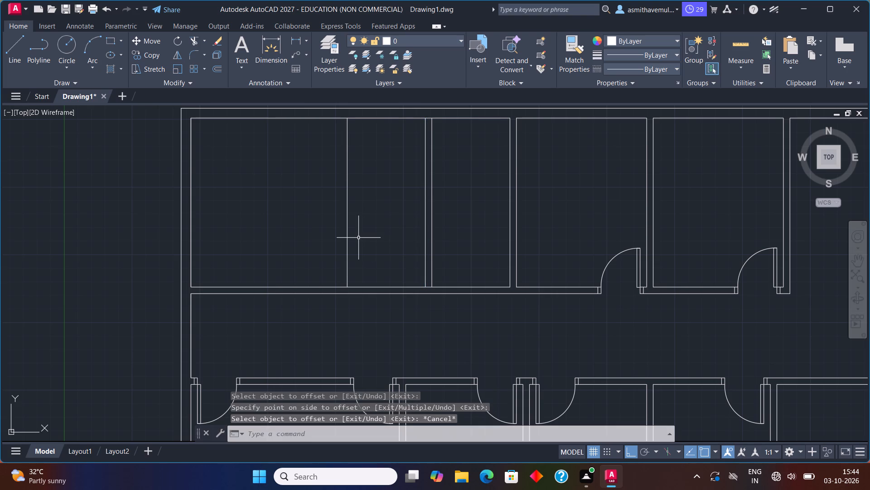
# Offset the second partition line in the northwest room 6" west to give that wall its thickness.
pyautogui.press('o')
pyautogui.press('Return')
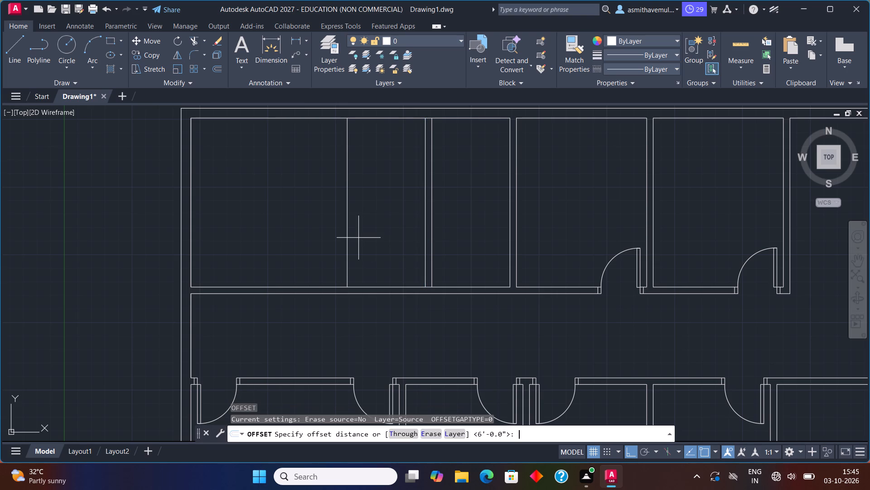
pyautogui.press('6')
pyautogui.hotkey('shift', '"')
pyautogui.press('Return')
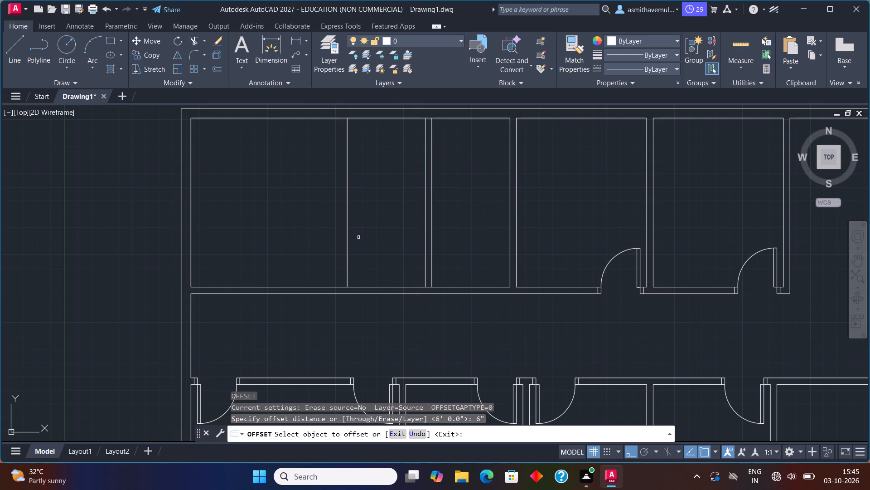
pyautogui.click(348, 215)
pyautogui.click(326, 205)
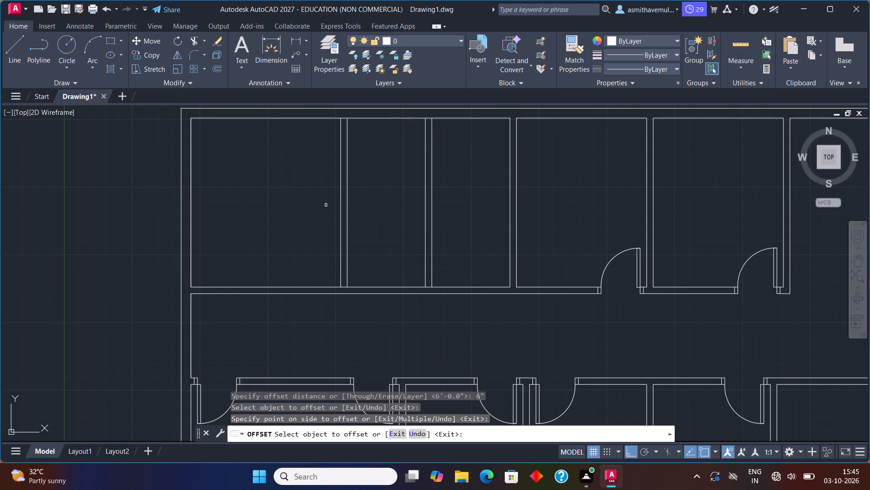
pyautogui.press('Escape')
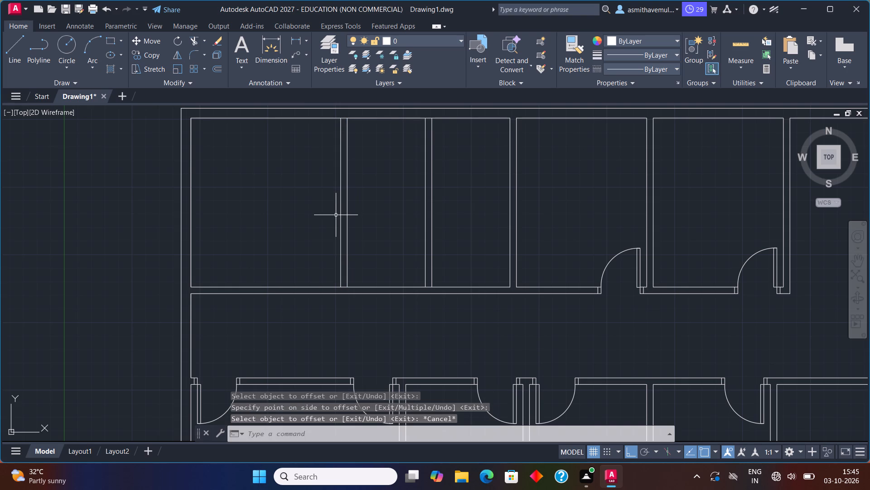
# Trim the north and south wall lines between the faces of both new partitions so the walls join openly.
pyautogui.write('TRIM')
pyautogui.press('Return')
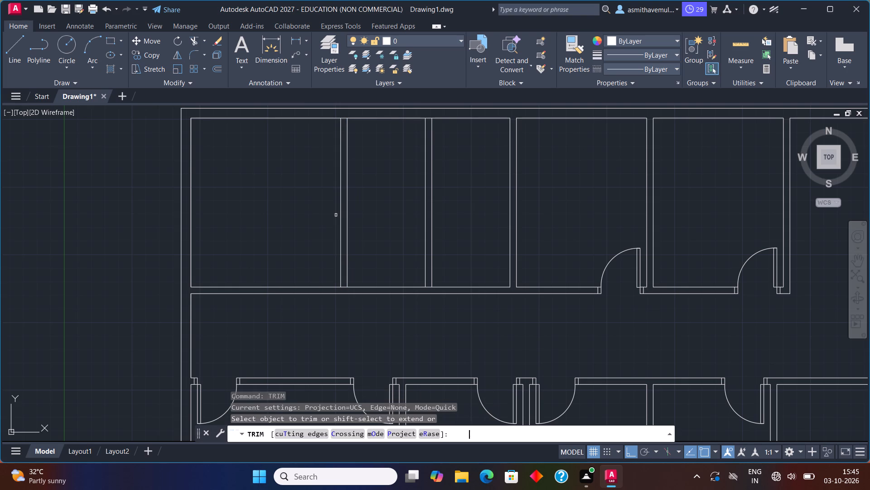
pyautogui.moveTo(421, 185); pyautogui.dragTo(406, 232, button='middle')
pyautogui.scroll(1, 426, 192)
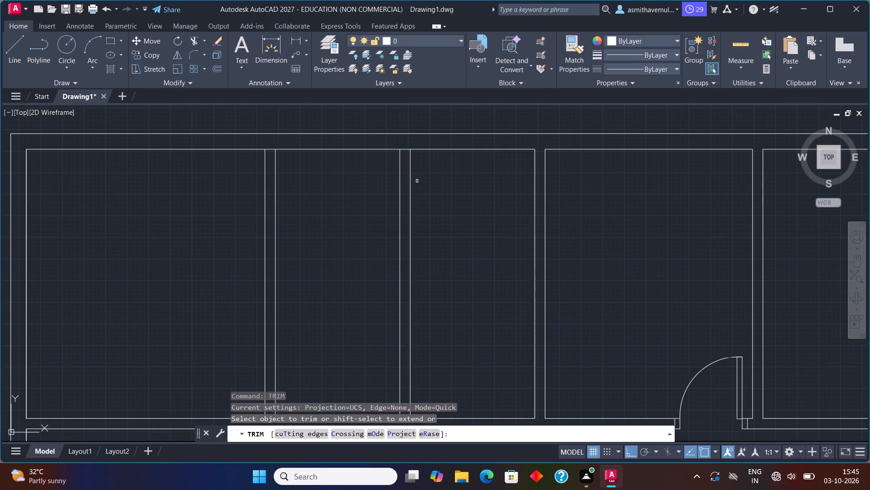
pyautogui.click(406, 149)
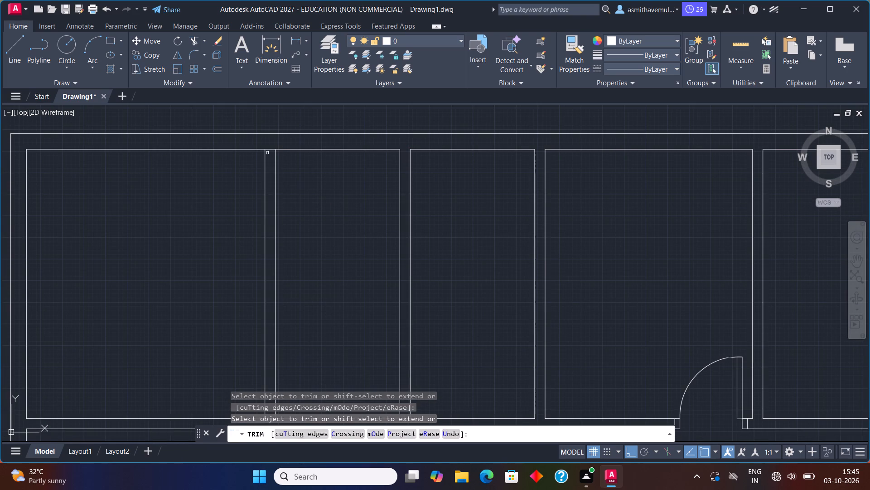
pyautogui.click(269, 150)
pyautogui.moveTo(335, 289); pyautogui.dragTo(337, 278, button='middle')
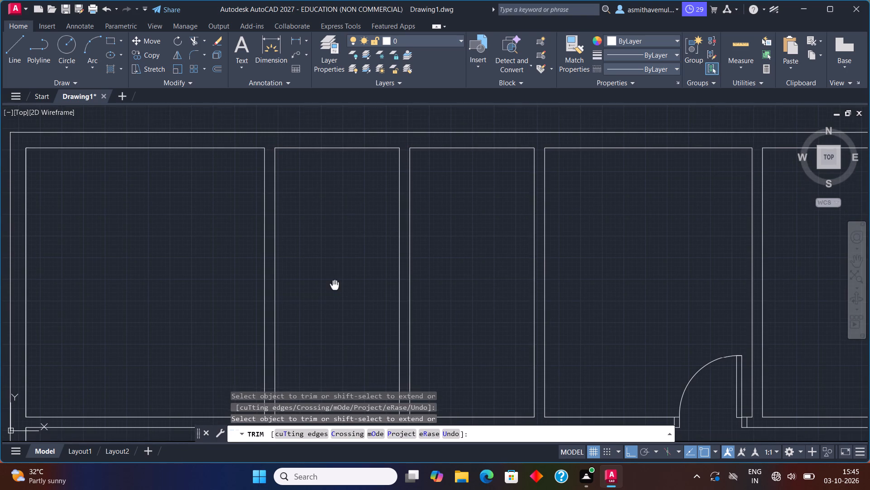
pyautogui.moveTo(337, 278); pyautogui.dragTo(386, 174, button='middle')
pyautogui.click(455, 304)
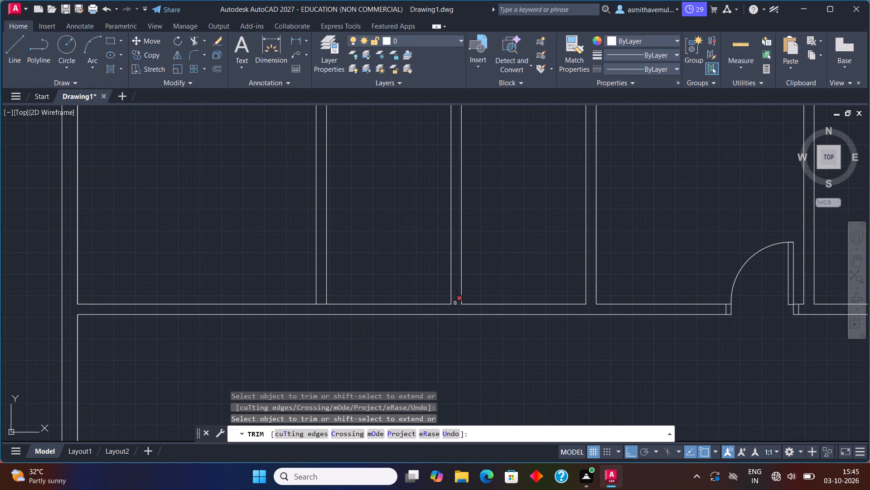
pyautogui.click(323, 305)
pyautogui.scroll(-1, 383, 260)
pyautogui.moveTo(383, 258); pyautogui.dragTo(387, 265, button='middle')
pyautogui.press('Escape')
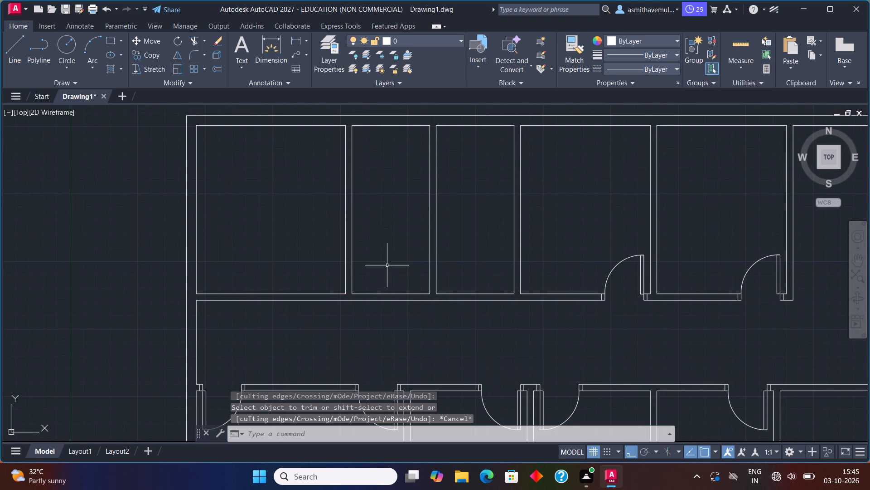
# Measure the northwest corner room's width between its west wall and the western partition using a linear dimension.
pyautogui.press('d')
pyautogui.press('l')
pyautogui.press('i')
pyautogui.press('Return')
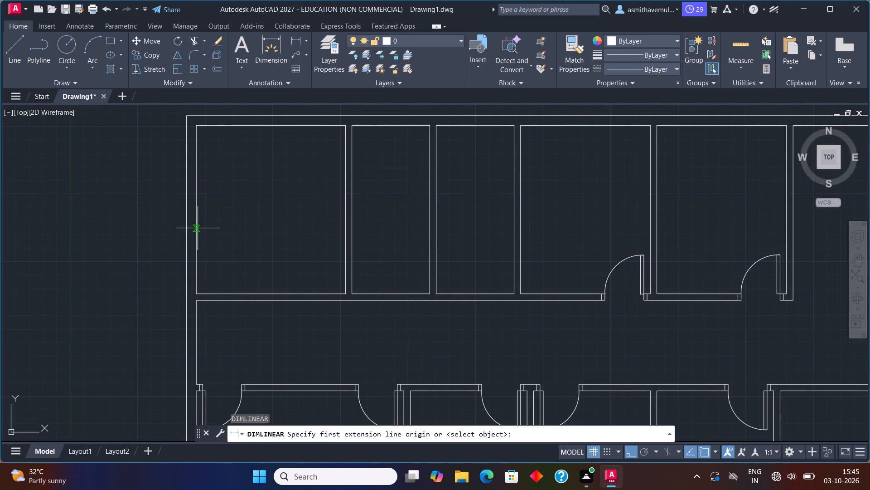
pyautogui.click(196, 229)
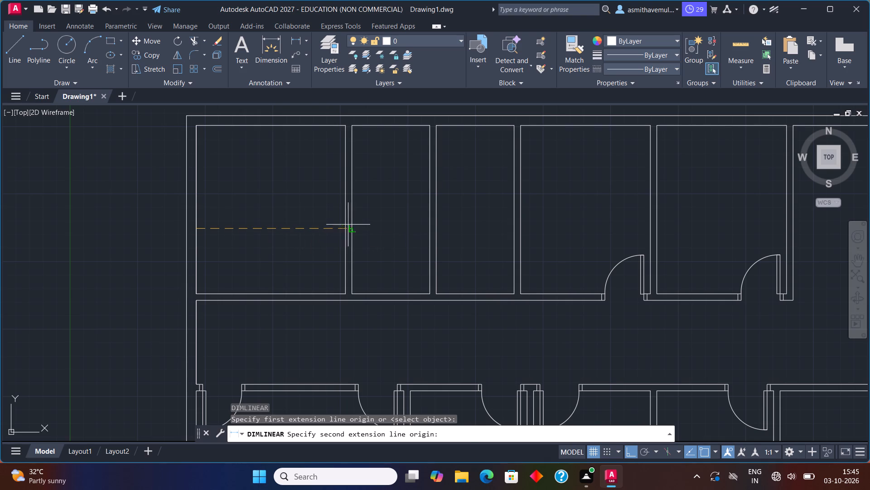
pyautogui.click(345, 228)
pyautogui.press('Escape')
# Extend the west face line of the eastern new partition south to the corridor-side line of the wall.
pyautogui.scroll(-2, 284, 220)
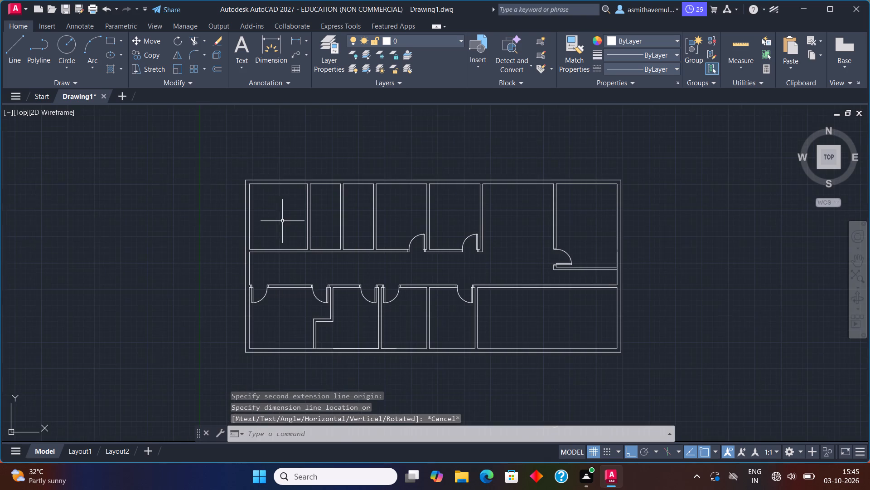
pyautogui.moveTo(281, 223); pyautogui.dragTo(296, 220, button='middle')
pyautogui.scroll(1, 296, 220)
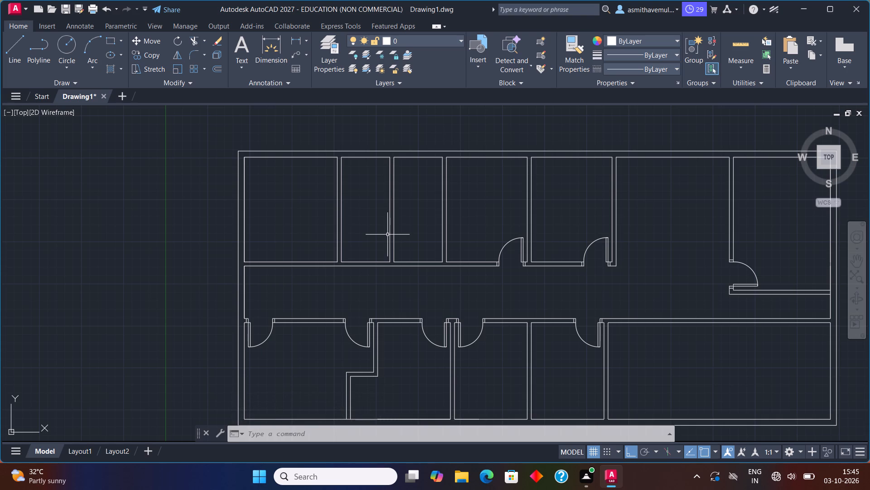
pyautogui.middleClick(380, 266)
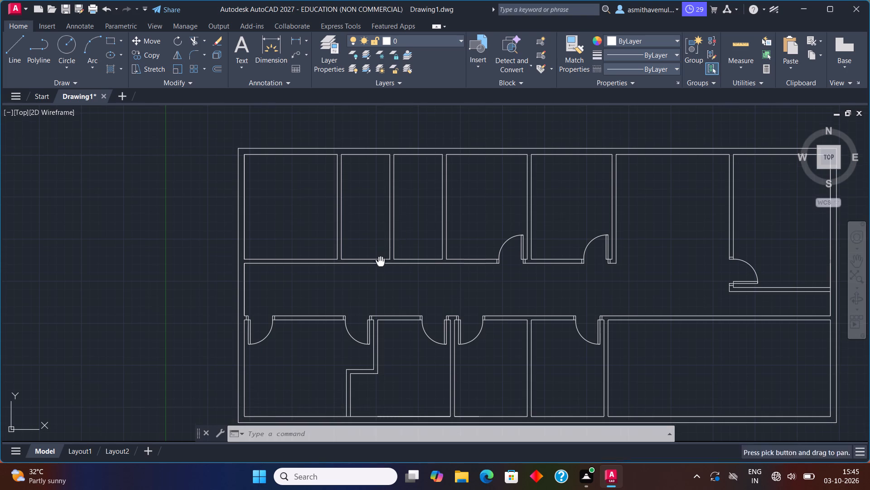
pyautogui.scroll(1, 380, 253)
pyautogui.write('EXTE')
pyautogui.write('ND')
pyautogui.press('Return')
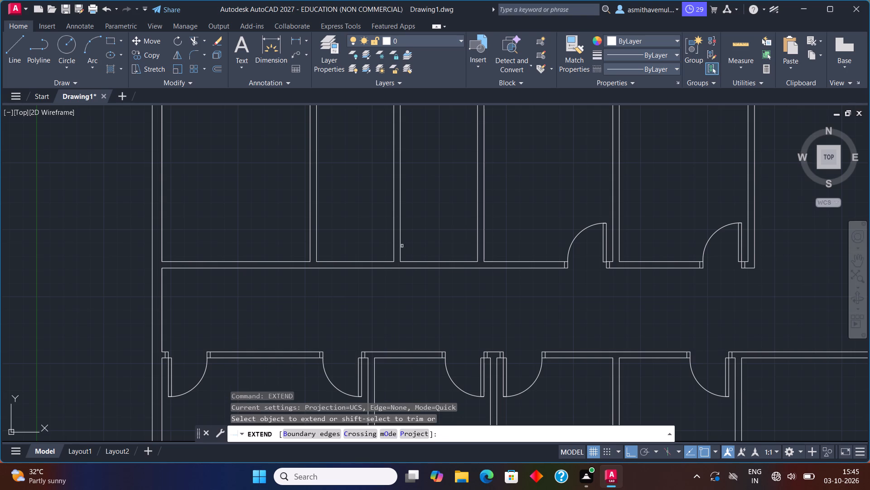
pyautogui.click(395, 246)
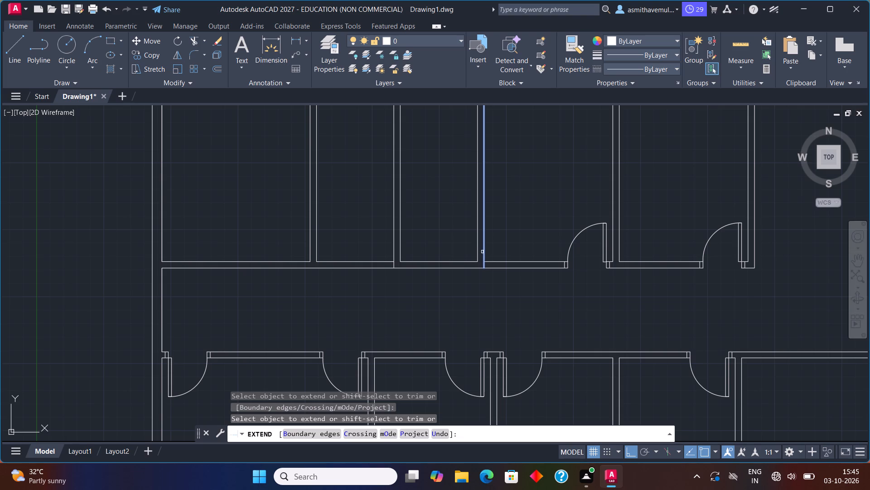
pyautogui.press('F1')
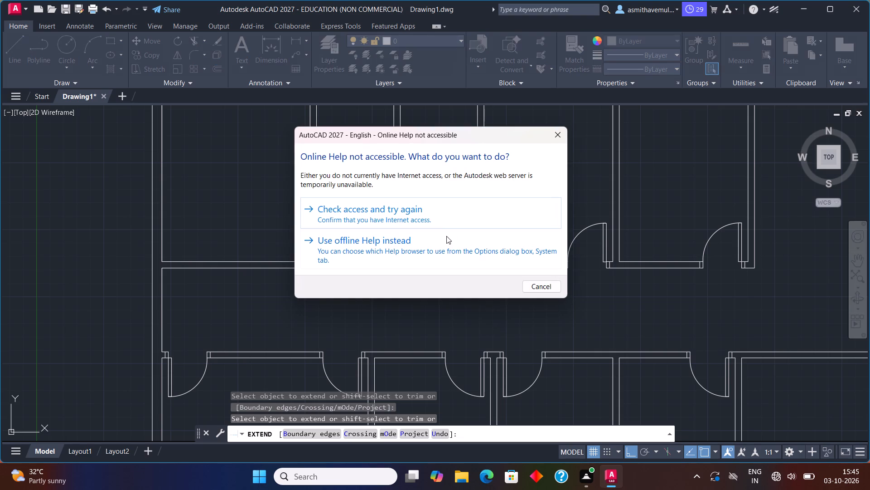
pyautogui.click(557, 133)
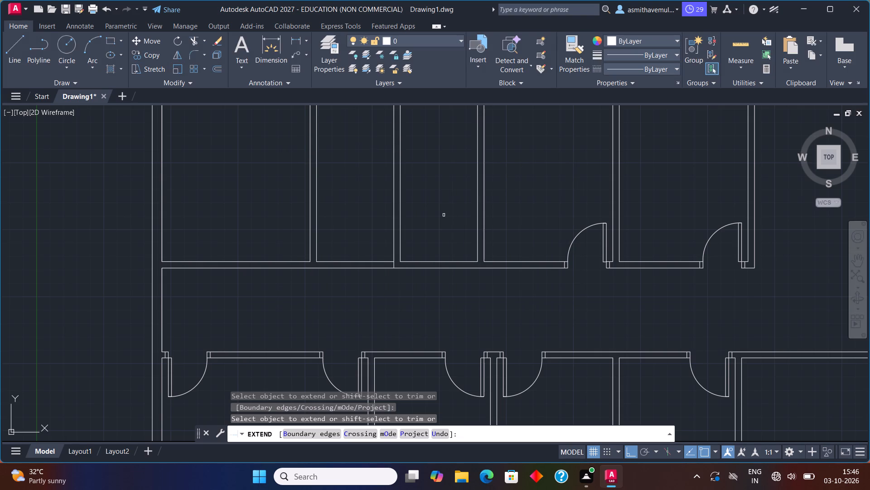
pyautogui.press('Escape')
# Draw a jamb line across the corridor wall, starting 3" west of the eastern new partition's west face.
pyautogui.scroll(-1, 438, 213)
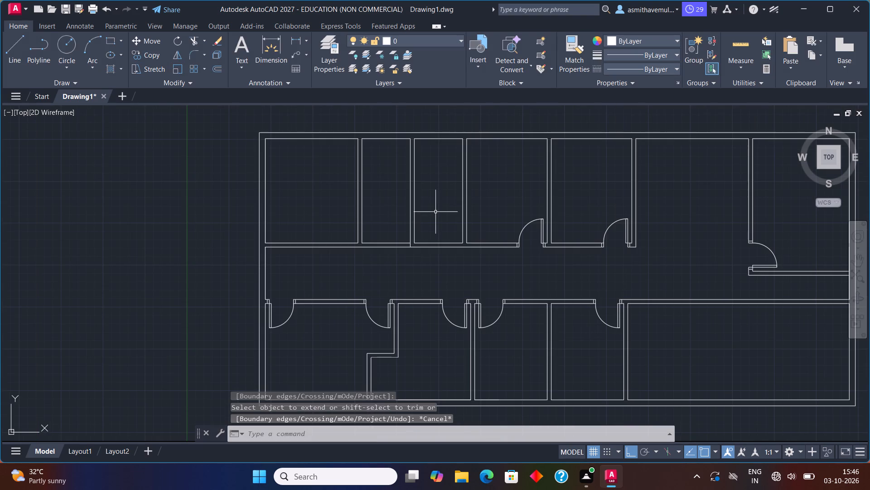
pyautogui.moveTo(435, 211); pyautogui.dragTo(424, 219, button='middle')
pyautogui.scroll(1, 424, 220)
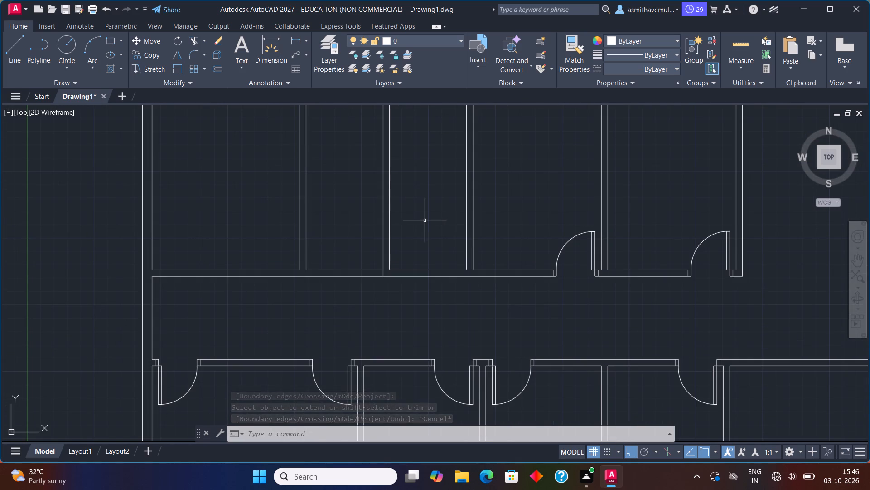
pyautogui.press('l')
pyautogui.press('Return')
pyautogui.write('FROM')
pyautogui.press('Return')
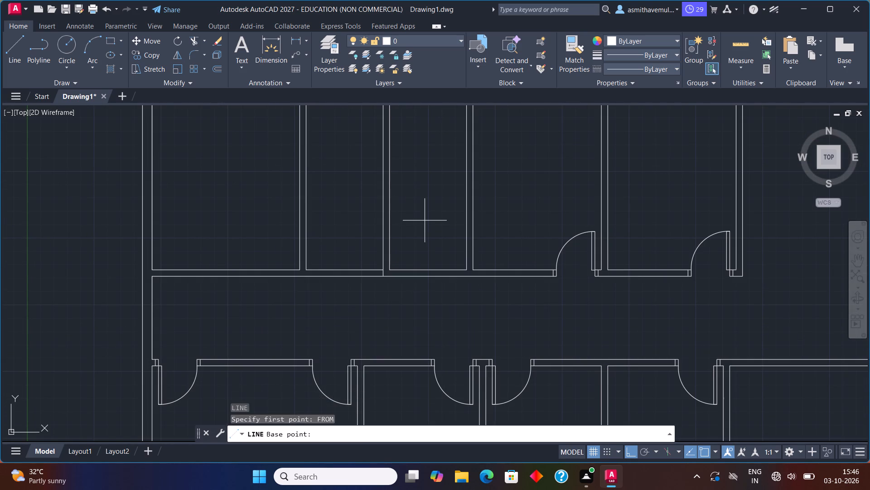
pyautogui.click(382, 269)
pyautogui.hotkey('shift', '@')
pyautogui.write('-3",0')
pyautogui.press('Return')
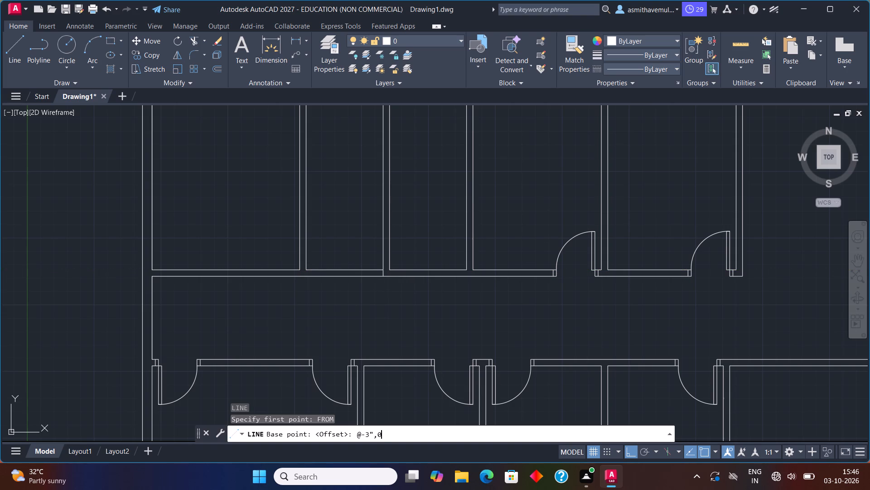
pyautogui.scroll(2, 386, 307)
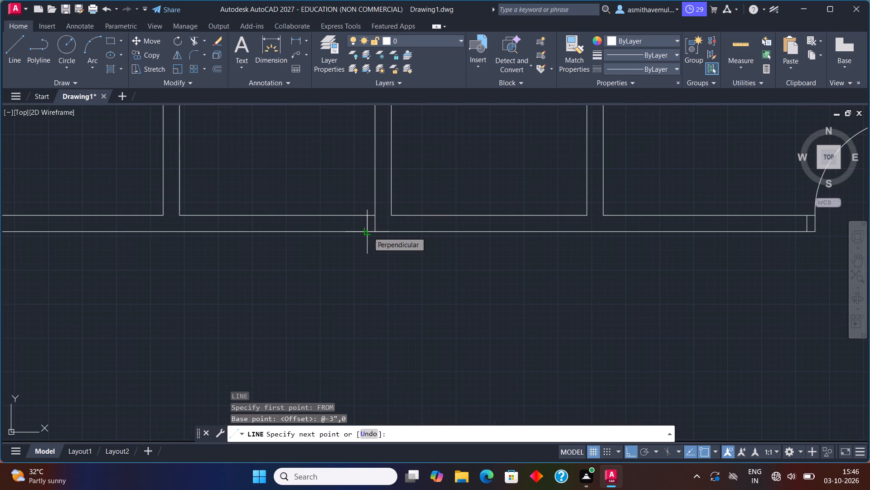
pyautogui.click(368, 230)
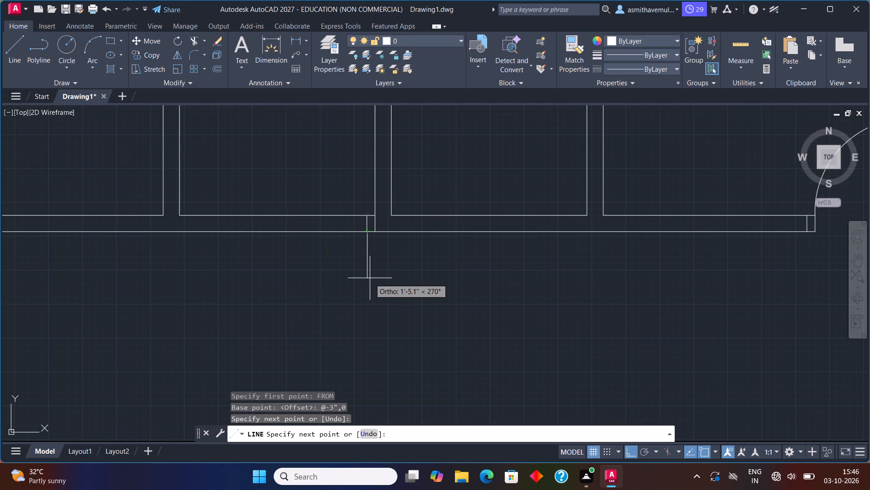
pyautogui.press('Escape')
# Trim away the part of the eastern new partition's west face line that crosses the corridor wall.
pyautogui.write('TR')
pyautogui.write('IM')
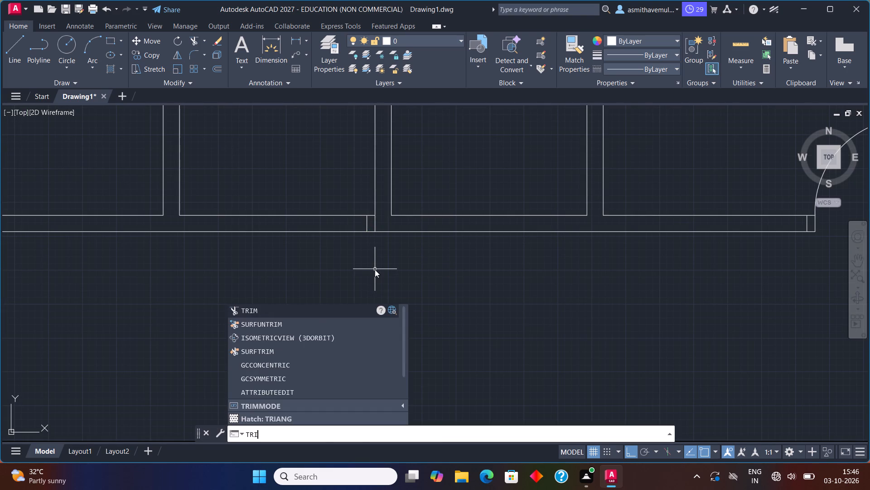
pyautogui.press('Return')
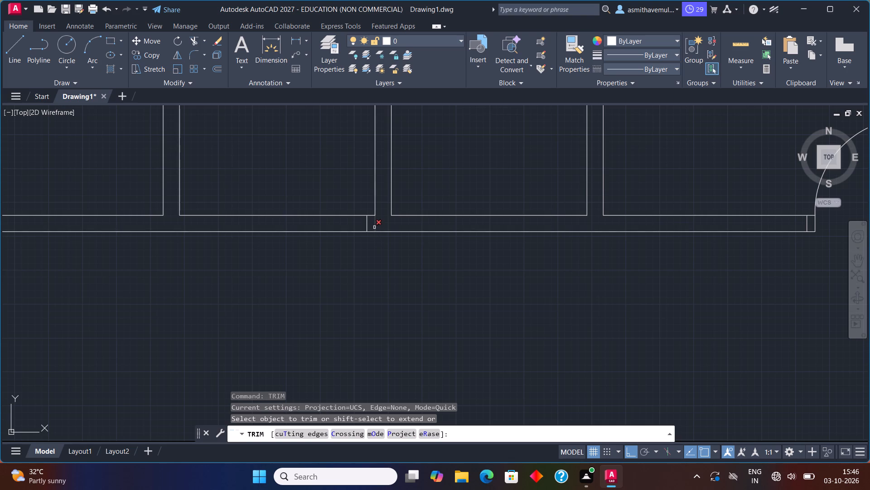
pyautogui.click(374, 228)
pyautogui.press('Escape')
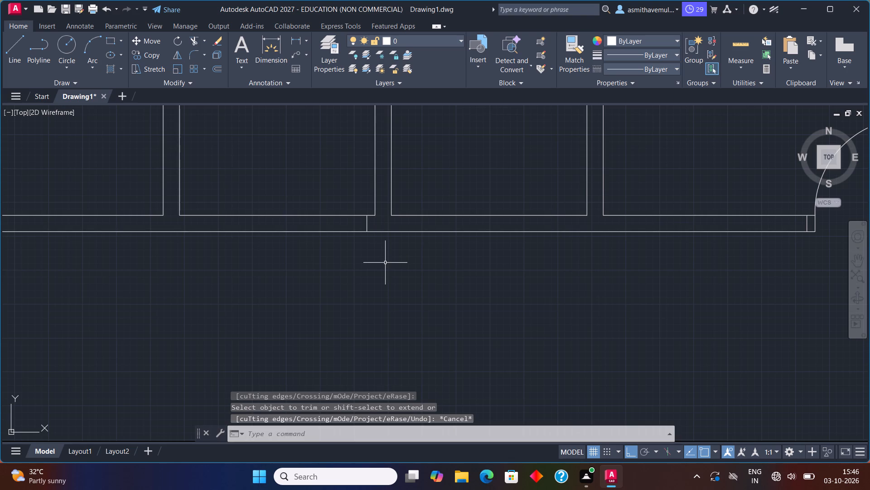
# Offset the new jamb line 3" west within the corridor wall to complete the door's east jamb.
pyautogui.press('o')
pyautogui.press('Return')
pyautogui.write('3"')
pyautogui.press('Return')
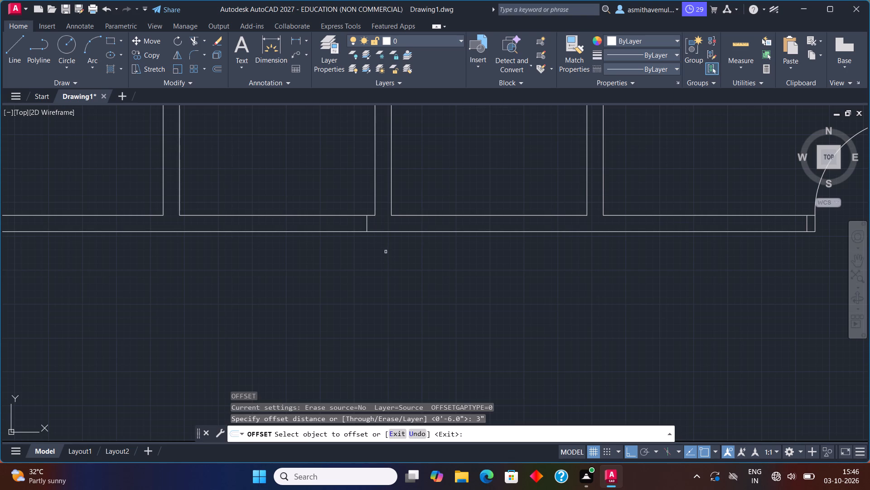
pyautogui.click(367, 226)
pyautogui.click(320, 220)
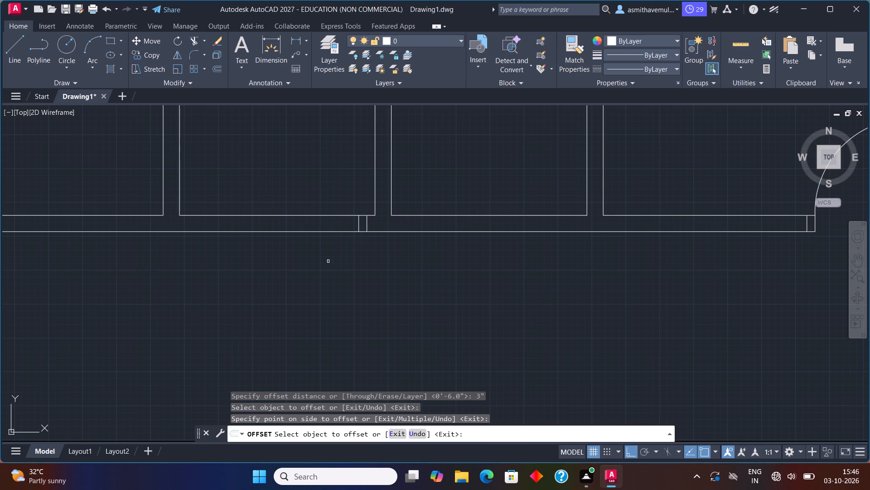
pyautogui.press('Escape')
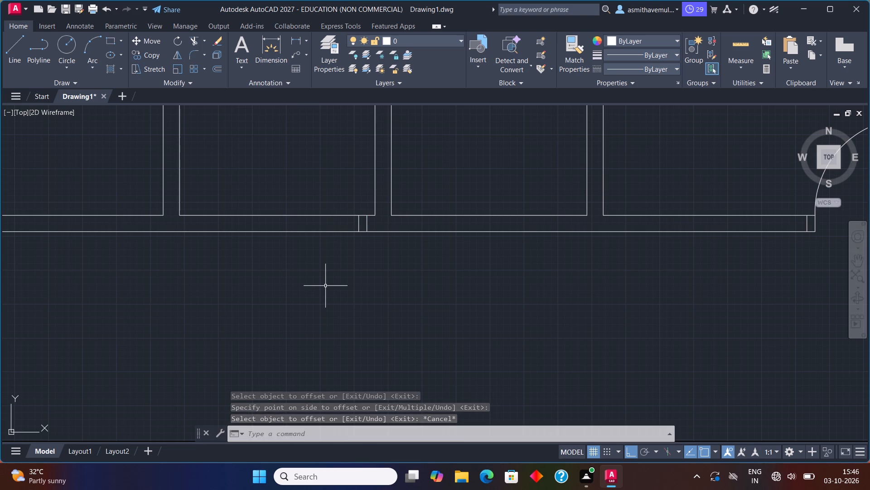
# Offset the east jamb's western line 3' west across the corridor wall to mark the door opening's width.
pyautogui.press('o')
pyautogui.press('Return')
pyautogui.write("3'")
pyautogui.press('Return')
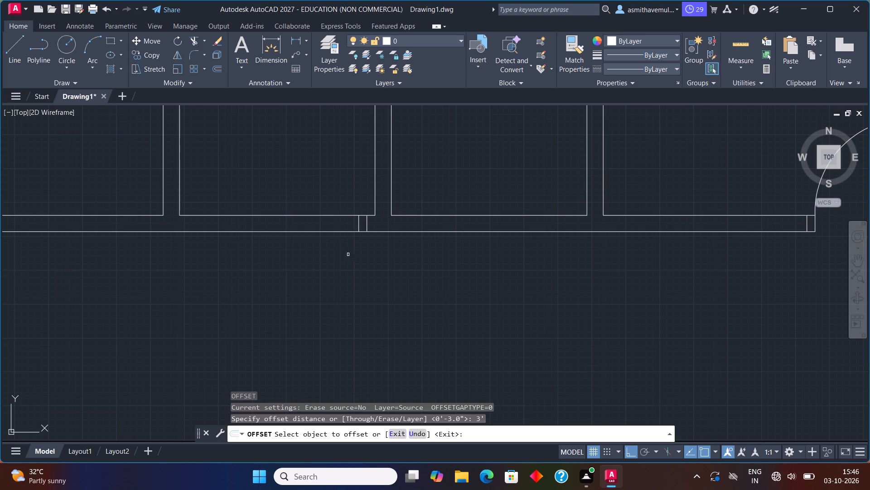
pyautogui.click(359, 228)
pyautogui.click(318, 220)
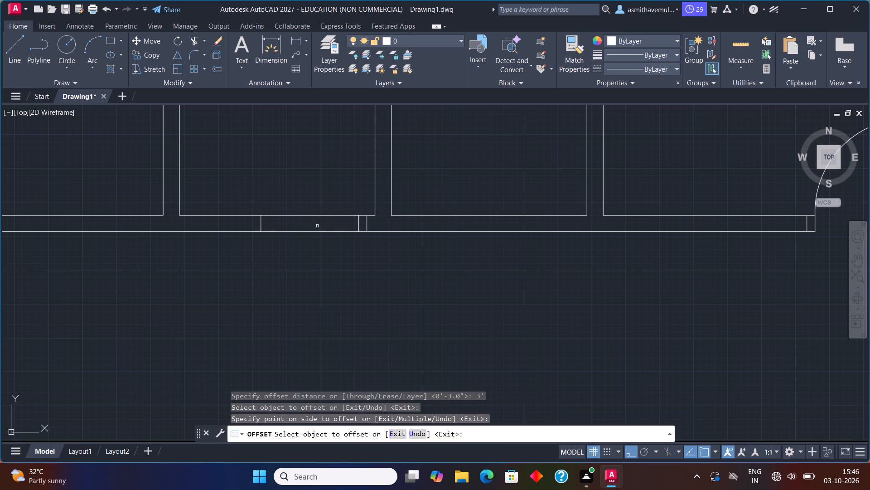
pyautogui.press('Escape')
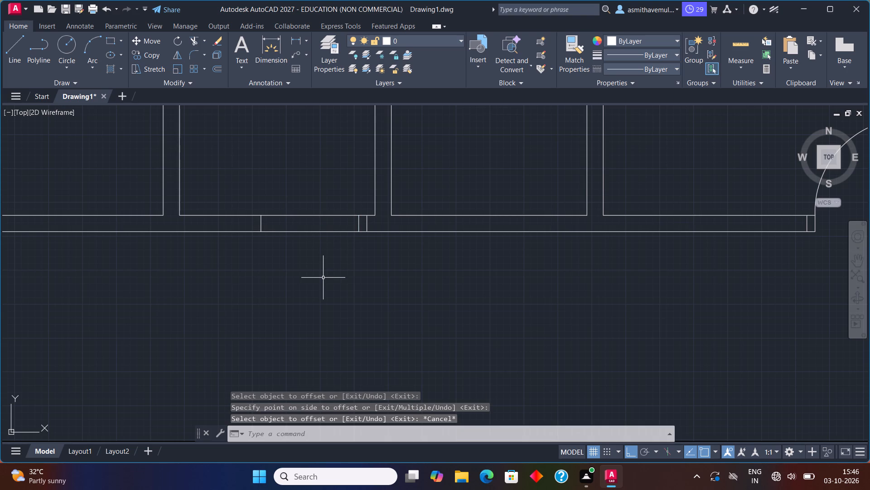
# Offset the line at the west end of the door opening 3" west to complete the west jamb.
pyautogui.press('o')
pyautogui.press('Return')
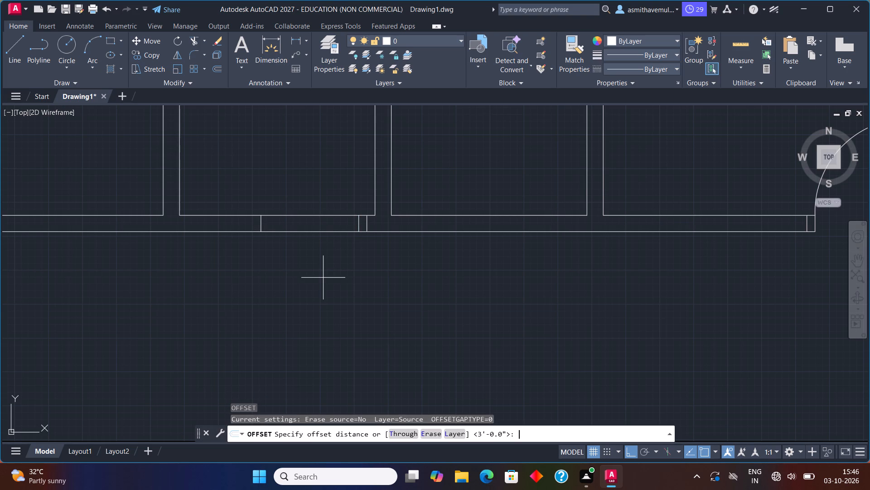
pyautogui.press('3')
pyautogui.hotkey('shift', '"')
pyautogui.press('Return')
pyautogui.click(261, 225)
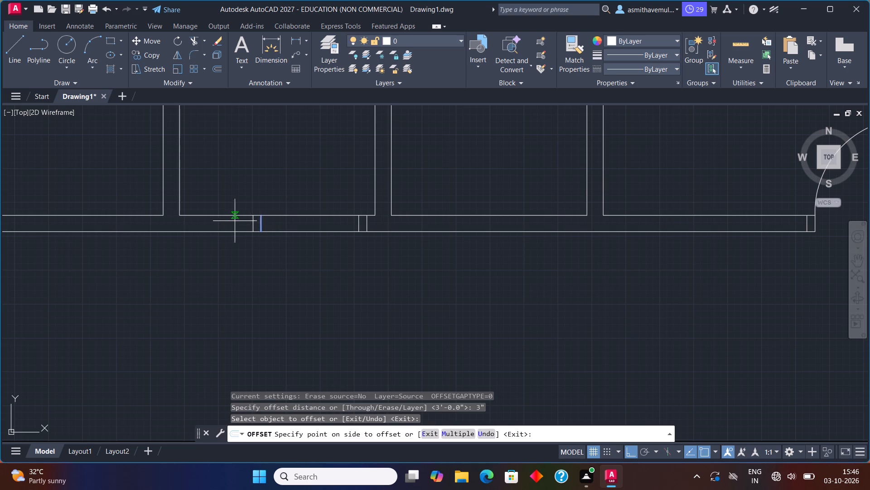
pyautogui.click(233, 221)
pyautogui.press('Escape')
# Trim both corridor wall lines between the two jambs to open the doorway.
pyautogui.press('t')
pyautogui.press('r')
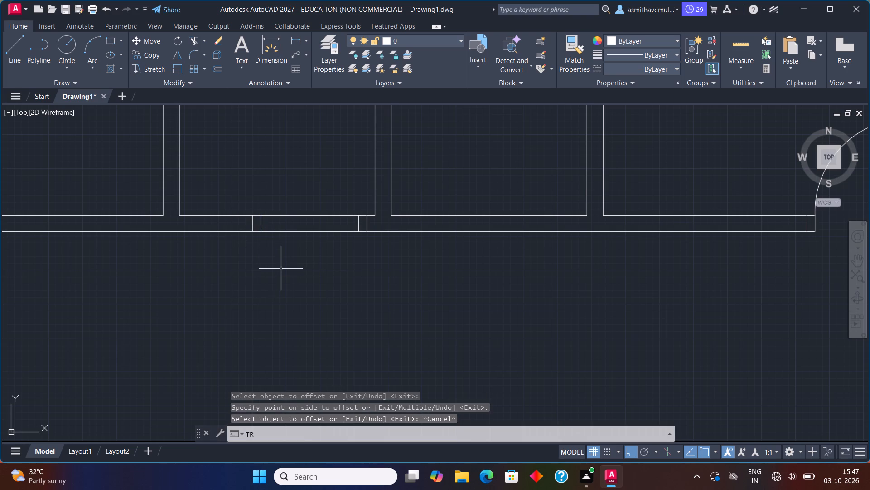
pyautogui.press('i')
pyautogui.press('m')
pyautogui.press('Return')
pyautogui.moveTo(307, 245); pyautogui.dragTo(322, 200)
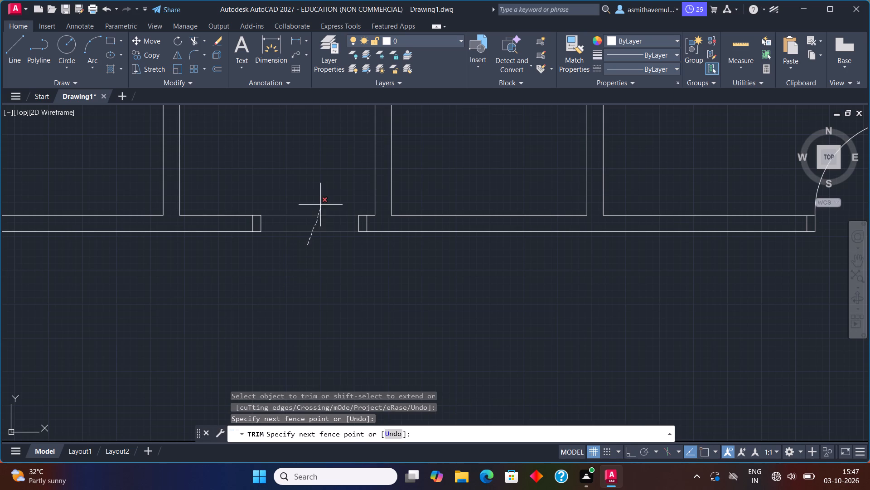
pyautogui.moveTo(322, 200); pyautogui.dragTo(322, 200)
pyautogui.scroll(-1, 324, 192)
pyautogui.moveTo(324, 191); pyautogui.dragTo(340, 286, button='middle')
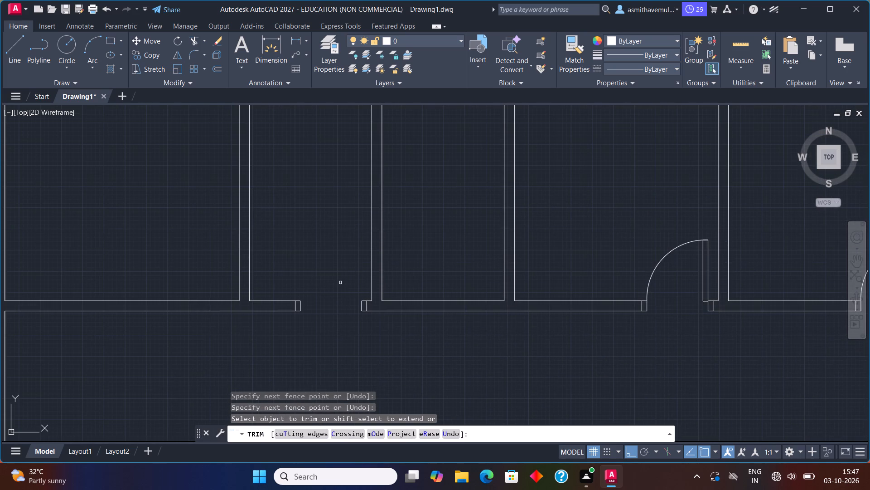
pyautogui.press('Escape')
# Draw a 3" by 3' rectangular door leaf from the east jamb's inner top corner, extending north into the room.
pyautogui.write('REC')
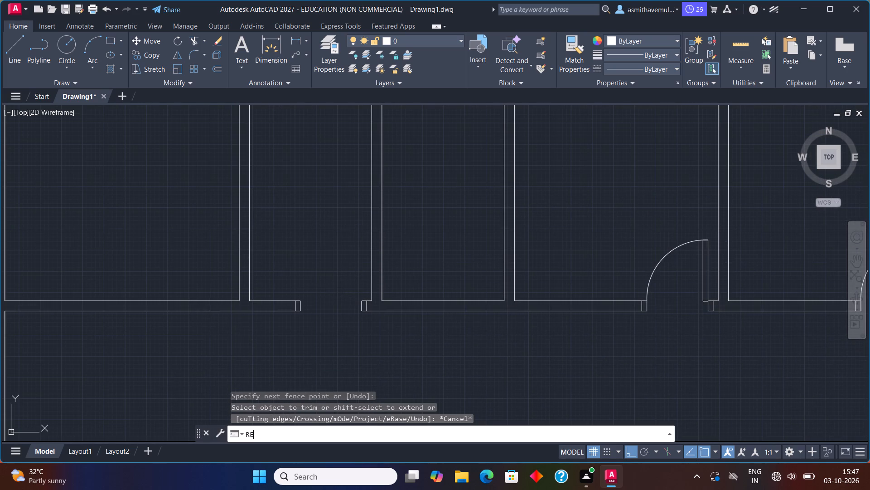
pyautogui.press('Return')
pyautogui.scroll(1, 343, 303)
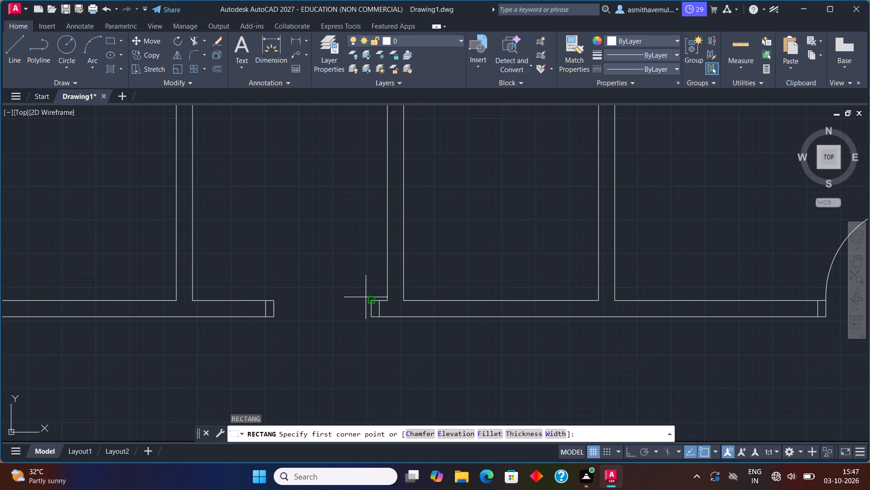
pyautogui.click(372, 299)
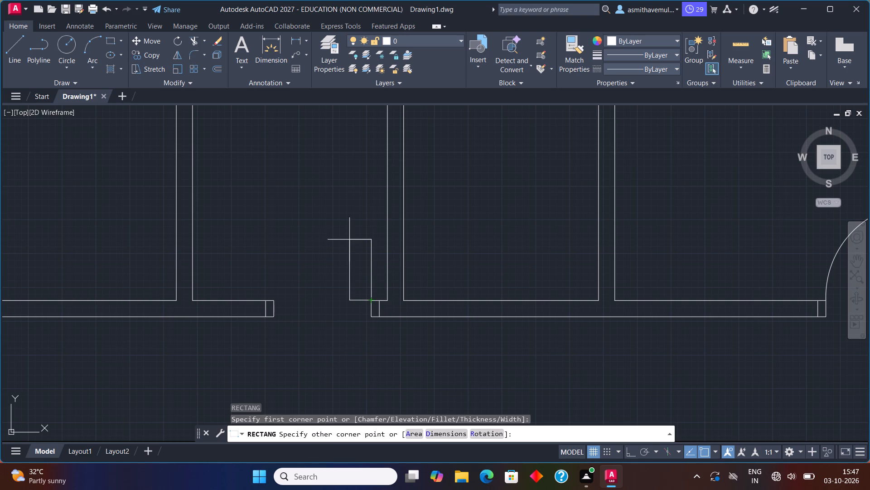
pyautogui.press('d')
pyautogui.press('Return')
pyautogui.press('3')
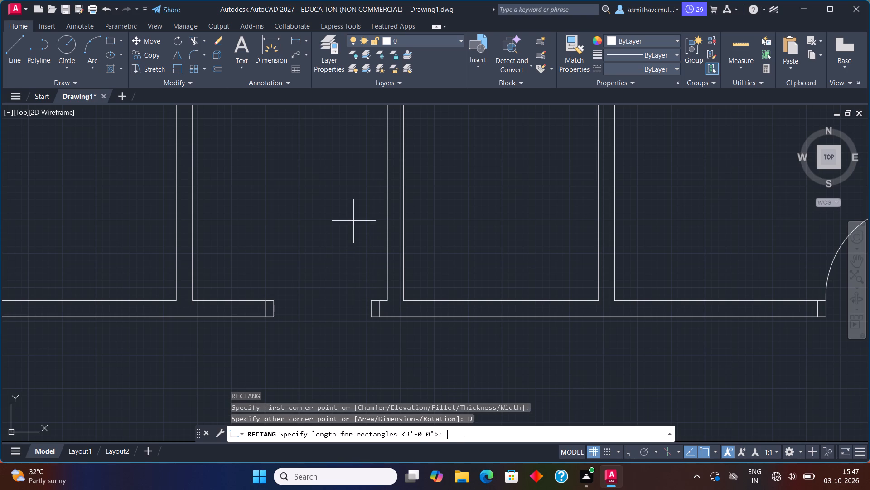
pyautogui.hotkey('shift', '"')
pyautogui.press('Return')
pyautogui.write("3'")
pyautogui.press('Return')
pyautogui.click(353, 221)
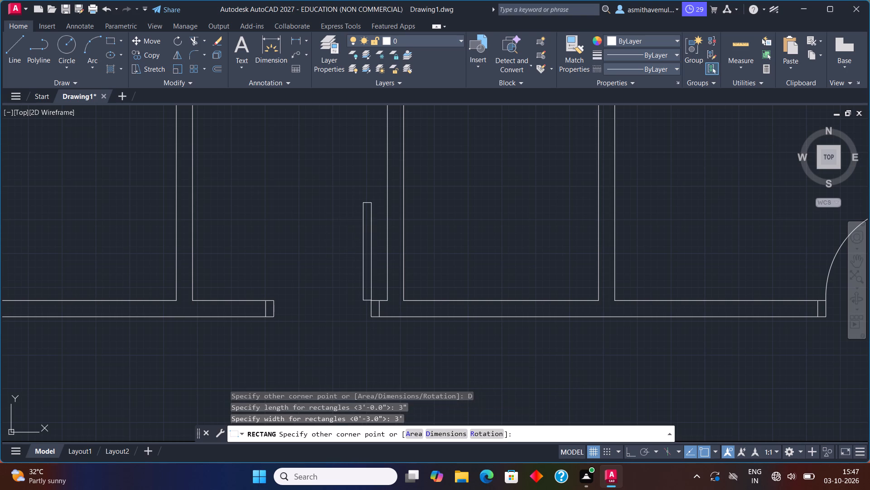
pyautogui.press('a')
pyautogui.write('RC')
pyautogui.press('Return')
pyautogui.scroll(1, 363, 208)
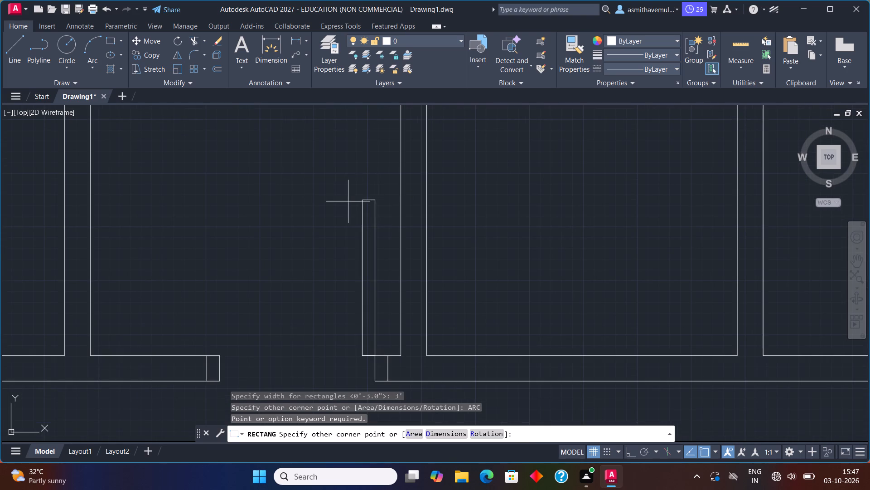
pyautogui.click(345, 201)
# Draw the door swing as a three-point arc from the top of the leaf to the west jamb's inner corner.
pyautogui.write('ARC')
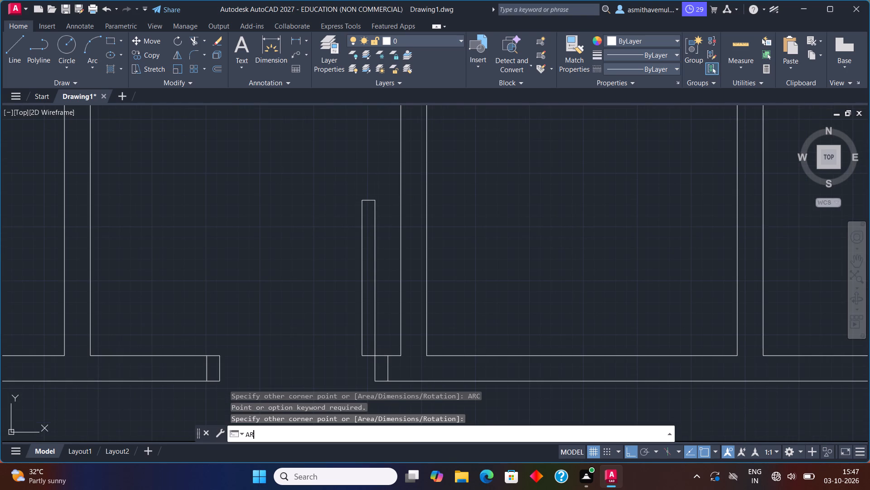
pyautogui.press('Return')
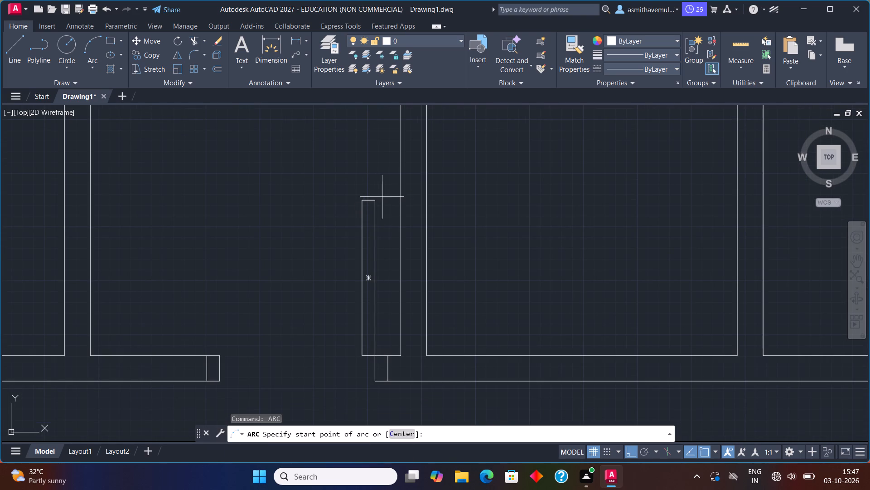
pyautogui.click(374, 200)
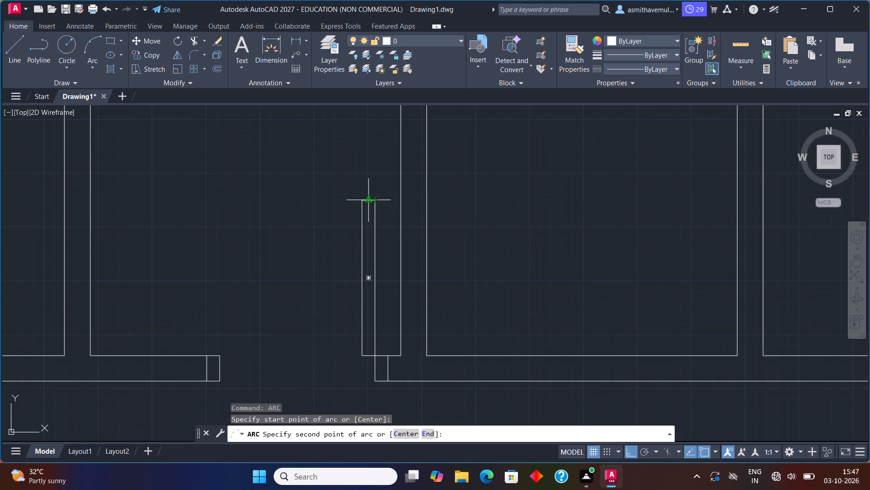
pyautogui.click(361, 201)
pyautogui.click(222, 354)
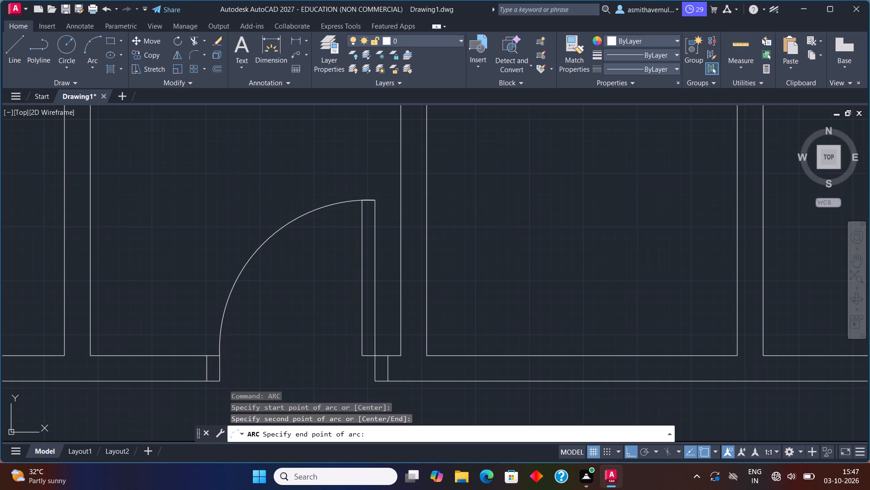
# Extend the eastern new partition's east face and the next partition's west face south to the corridor-side wall line.
pyautogui.scroll(-3, 424, 317)
pyautogui.moveTo(421, 315); pyautogui.dragTo(410, 247, button='middle')
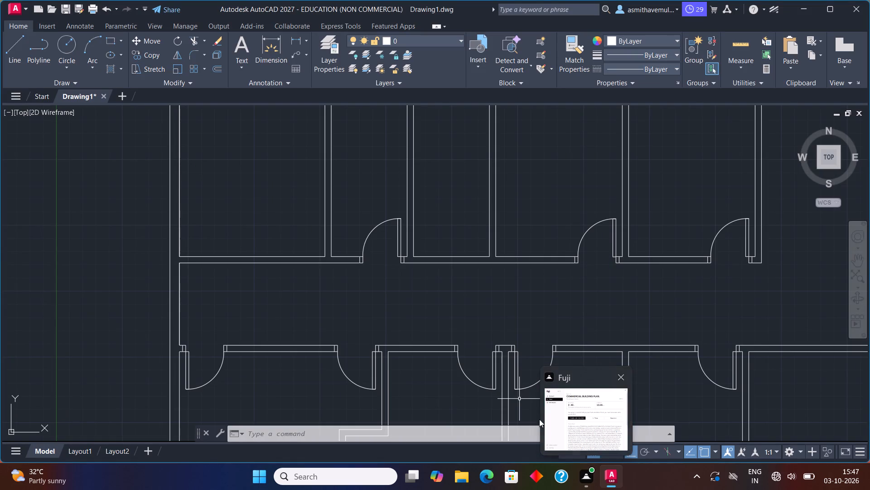
pyautogui.moveTo(480, 329); pyautogui.dragTo(478, 314, button='middle')
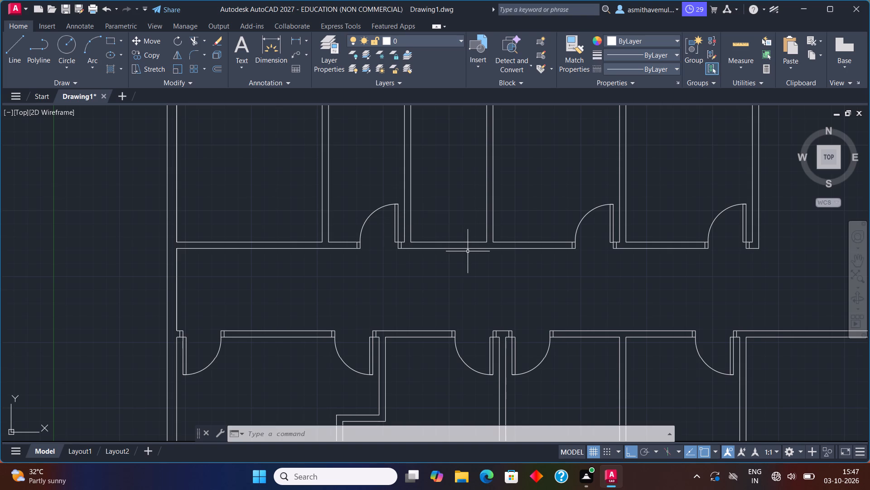
pyautogui.moveTo(455, 231); pyautogui.dragTo(406, 249, button='middle')
pyautogui.scroll(1, 405, 248)
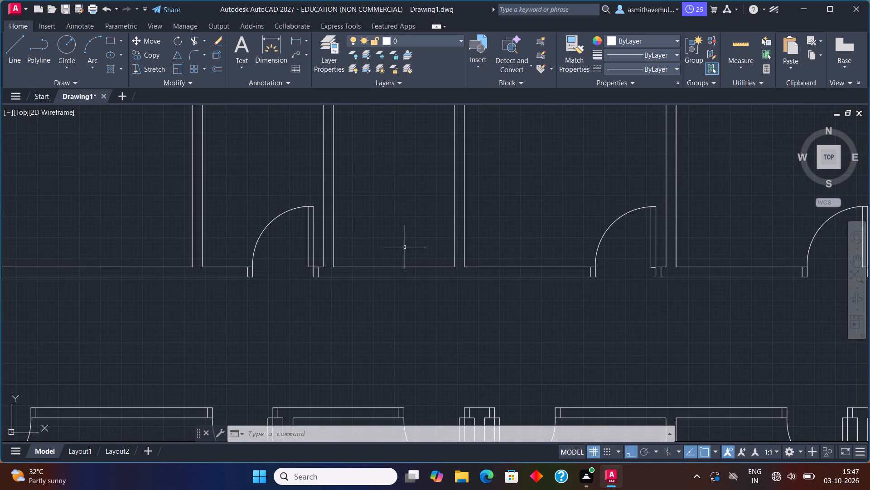
pyautogui.write('EXTEND')
pyautogui.press('Return')
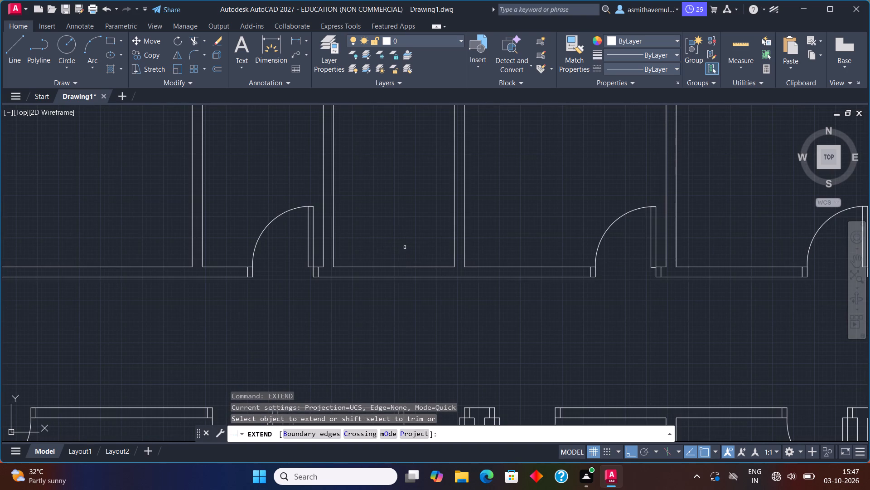
pyautogui.click(333, 253)
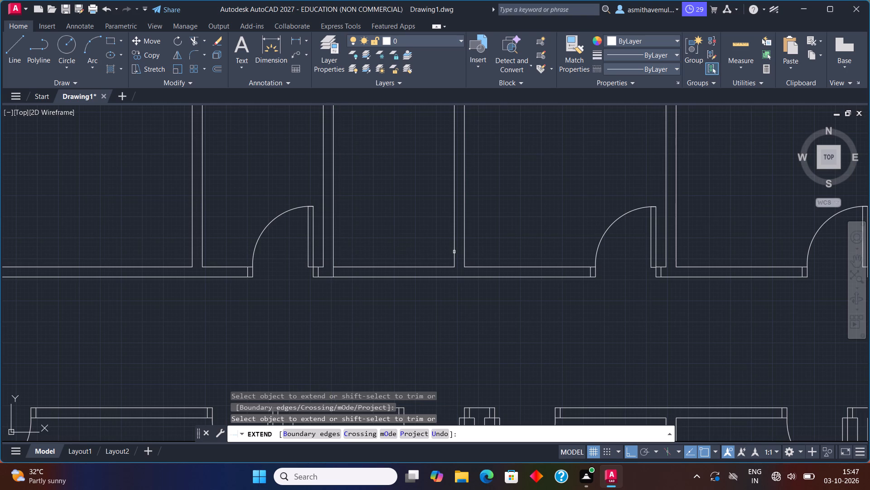
pyautogui.click(454, 252)
pyautogui.press('Escape')
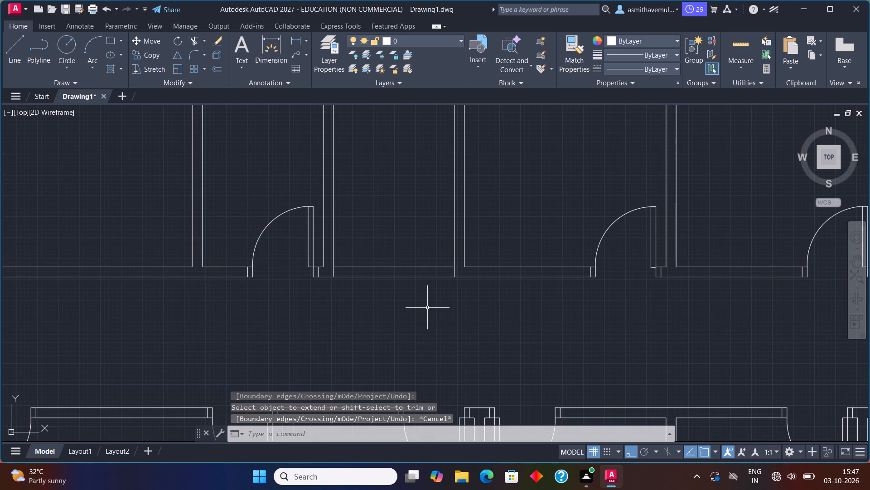
# Trim both corridor wall lines between the two extended partition faces so that the space opens onto the corridor.
pyautogui.press('e')
pyautogui.press('BackSpace')
pyautogui.write('TRIM')
pyautogui.press('Return')
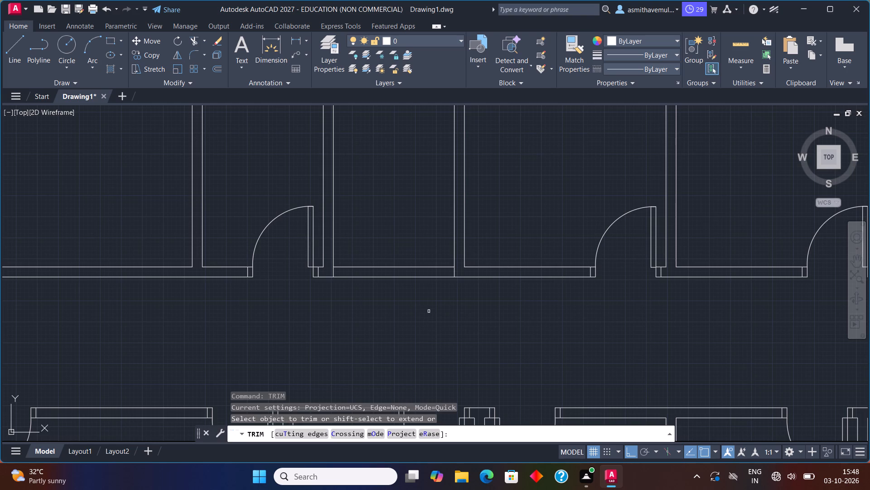
pyautogui.moveTo(426, 304); pyautogui.dragTo(403, 256)
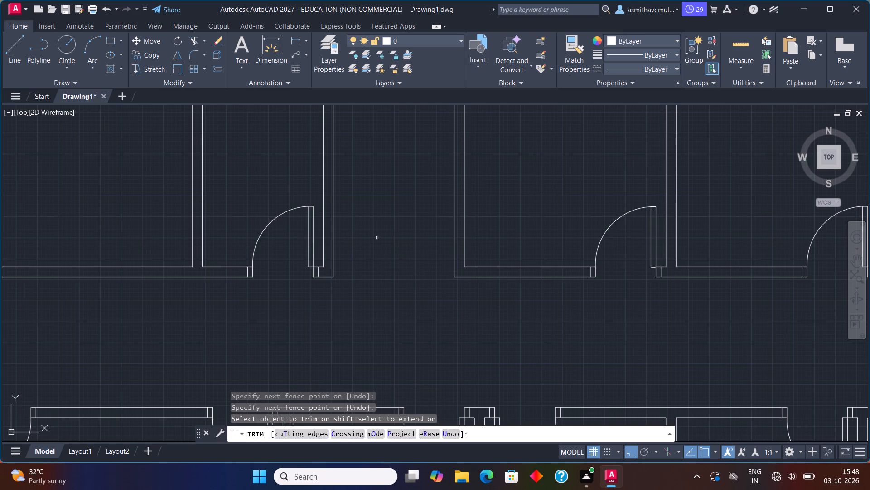
# Measure the north-south depth of the space open to the corridor, from the north wall's inner face to the corridor-side wall line.
pyautogui.press('Escape')
pyautogui.scroll(-1, 377, 238)
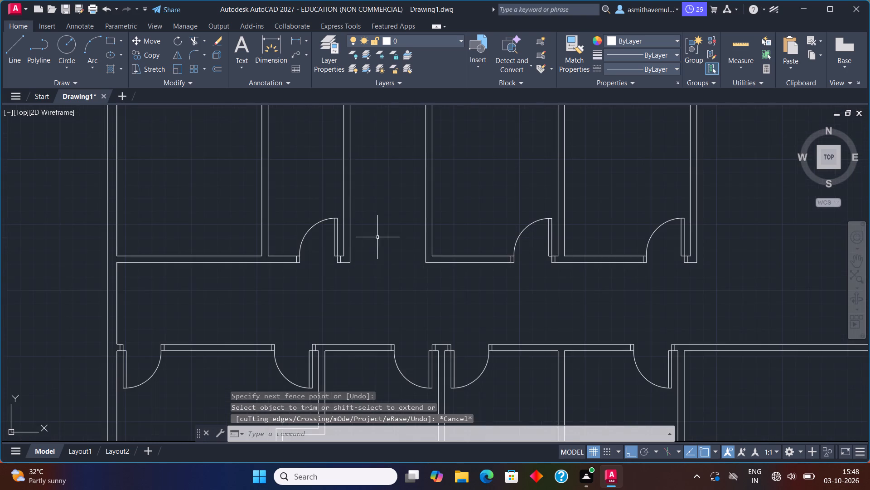
pyautogui.moveTo(377, 238); pyautogui.dragTo(346, 289, button='middle')
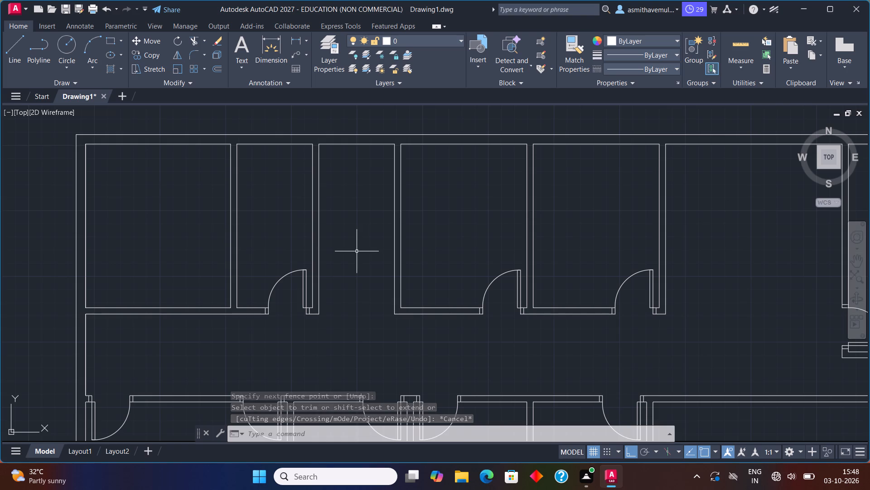
pyautogui.press('o')
pyautogui.press('Return')
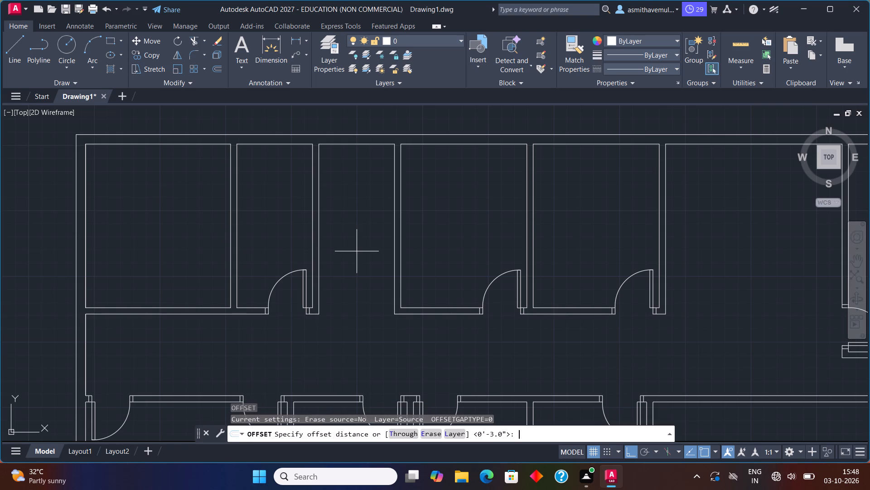
pyautogui.press('Escape')
pyautogui.write('DLI')
pyautogui.press('Return')
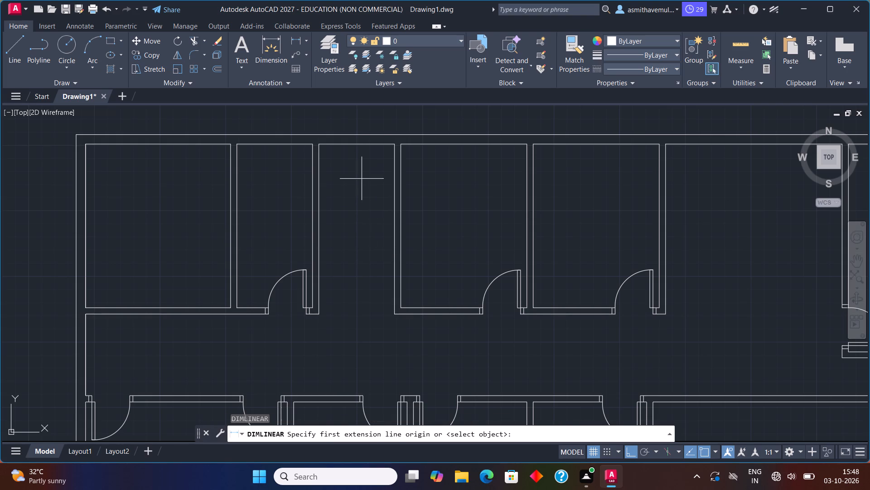
pyautogui.click(358, 143)
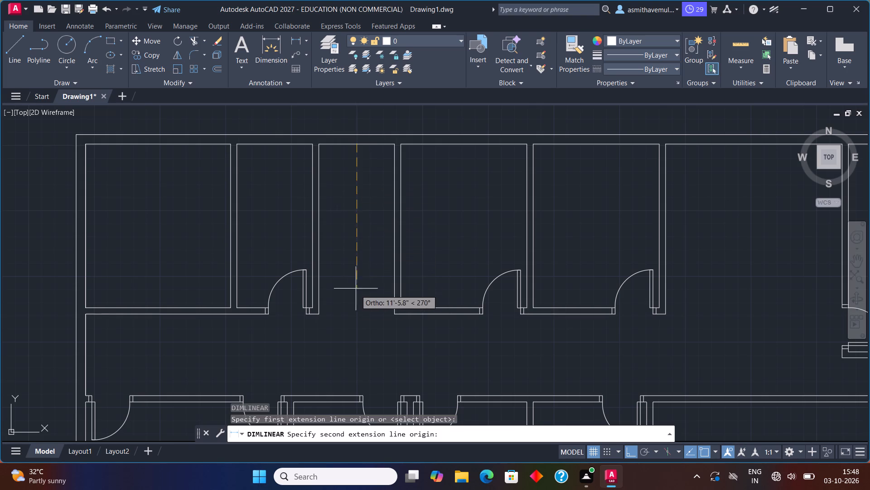
pyautogui.click(357, 318)
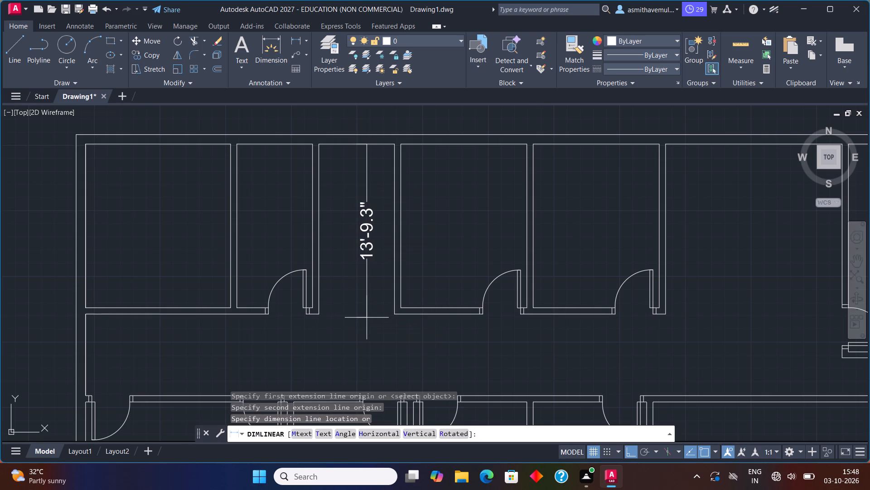
pyautogui.press('Escape')
# Offset the north wall's inner line 7' south within the space that opens onto the corridor.
pyautogui.press('o')
pyautogui.press('Return')
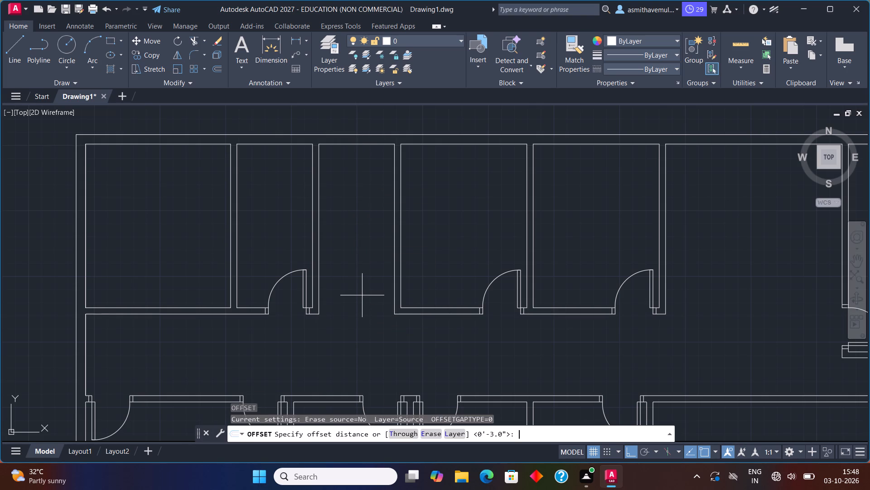
pyautogui.write("7'")
pyautogui.press('Return')
pyautogui.click(344, 144)
pyautogui.click(329, 193)
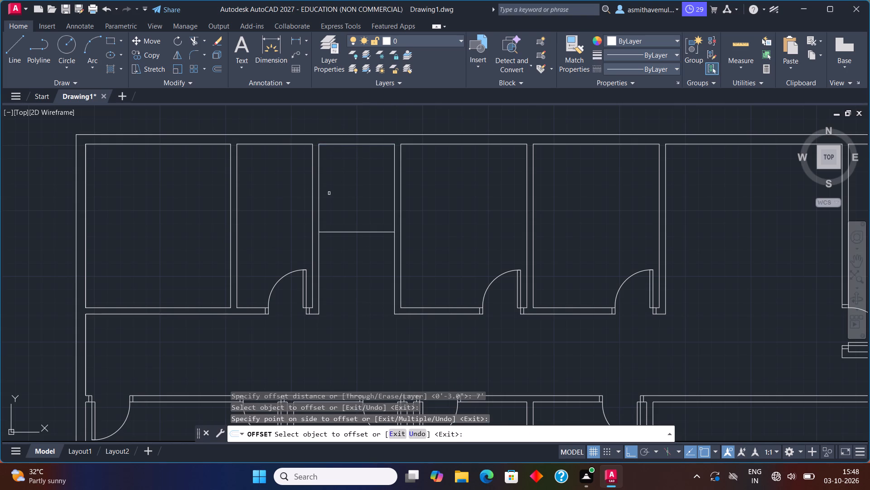
pyautogui.press('Escape')
# Offset the new cross line 6" south to give the cross partition its thickness.
pyautogui.press('o')
pyautogui.press('Return')
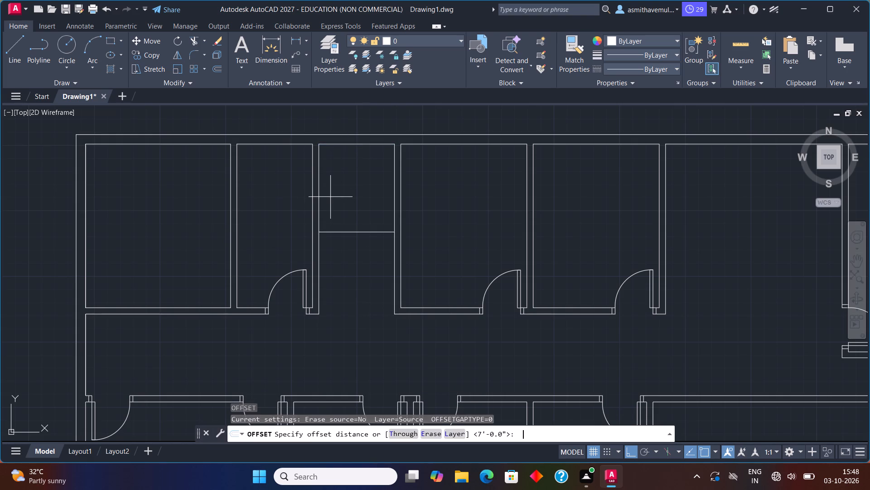
pyautogui.press('6')
pyautogui.hotkey('shift', '"')
pyautogui.press('Return')
pyautogui.click(356, 233)
pyautogui.click(358, 250)
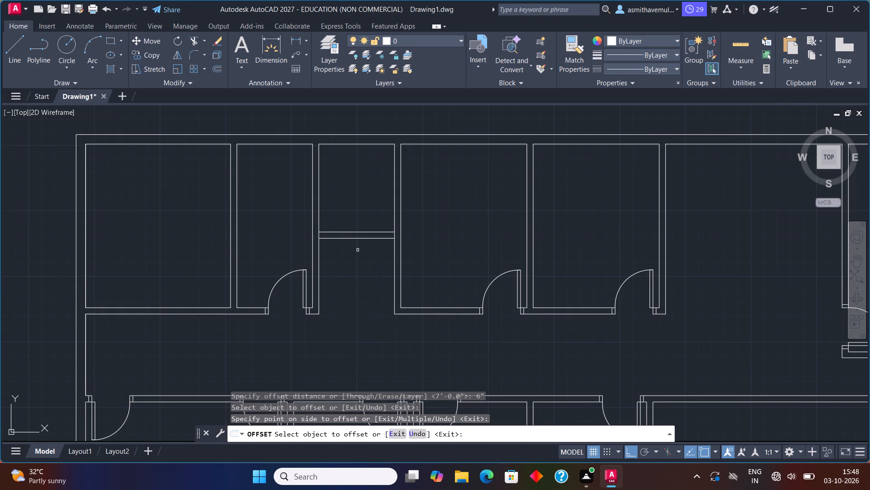
pyautogui.press('Escape')
# Trim the adjoining side partition faces between the two cross partition lines at both the west and east ends.
pyautogui.scroll(1, 358, 251)
pyautogui.moveTo(358, 251); pyautogui.dragTo(359, 289, button='middle')
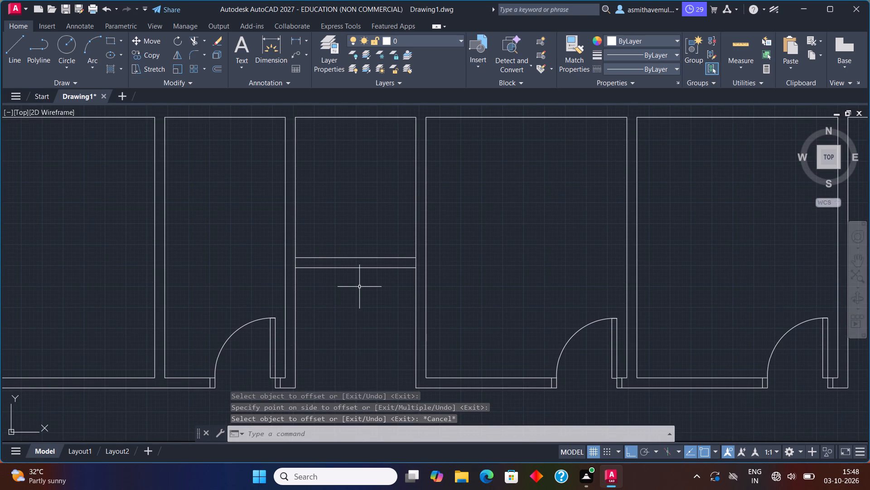
pyautogui.write('TRIM')
pyautogui.press('Return')
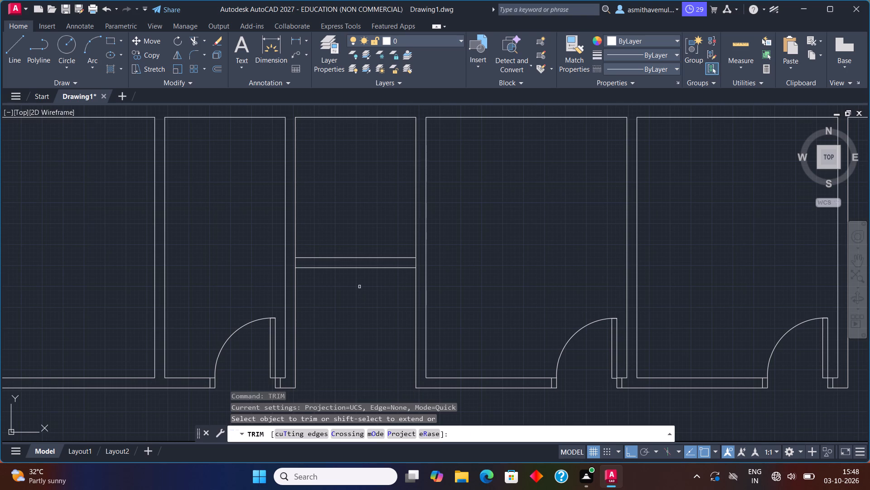
pyautogui.scroll(1, 327, 224)
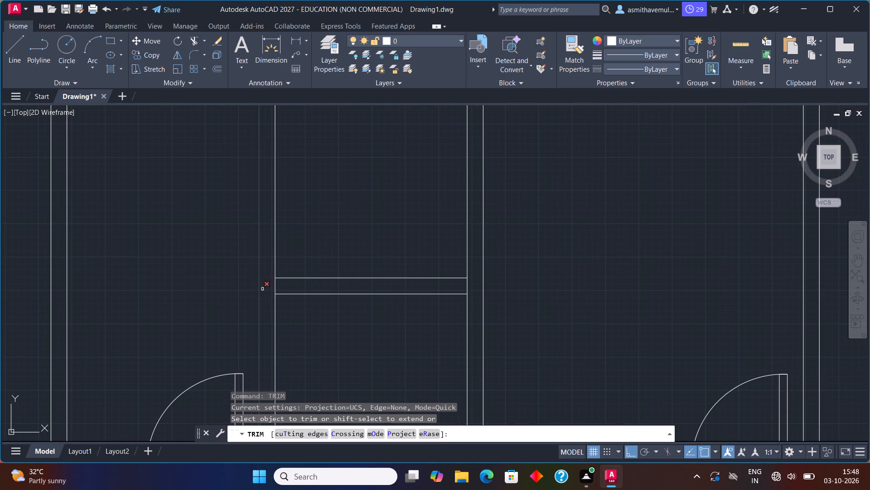
pyautogui.moveTo(266, 289); pyautogui.dragTo(285, 286)
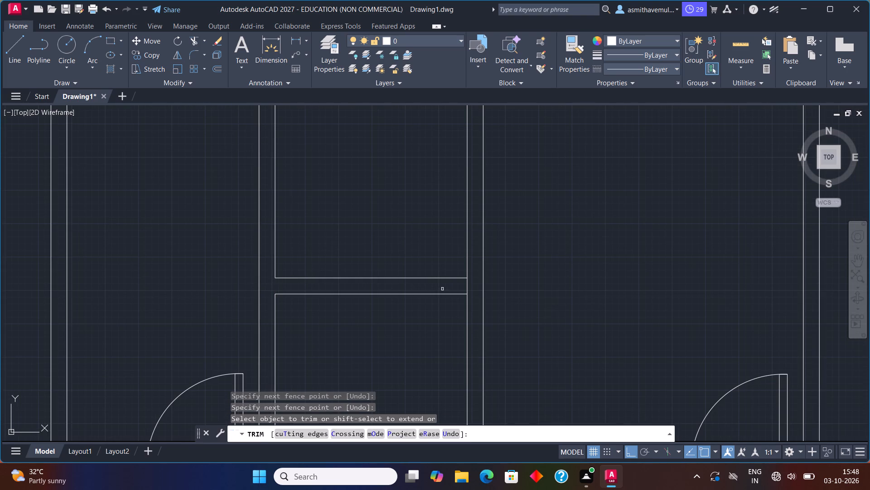
pyautogui.moveTo(458, 286); pyautogui.dragTo(476, 286)
pyautogui.press('Escape')
# Draw a line across the cross partition's thickness, starting 3" east of its north face's west end.
pyautogui.scroll(-2, 461, 296)
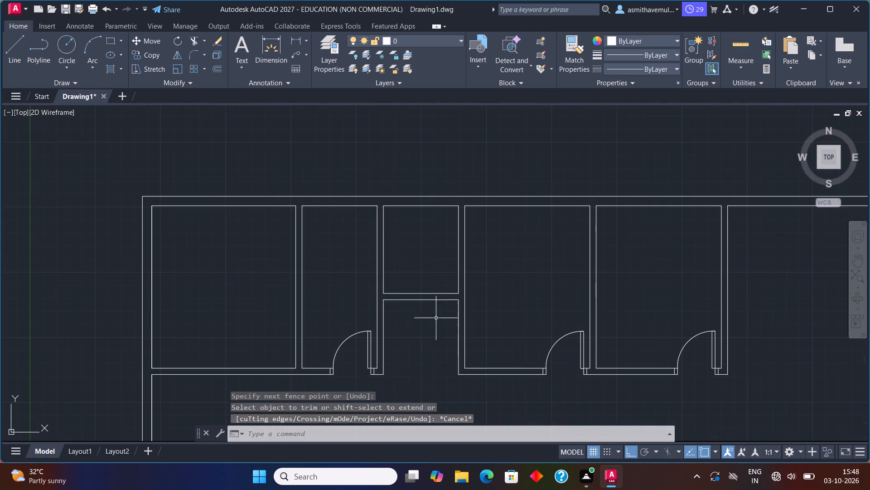
pyautogui.moveTo(415, 333); pyautogui.dragTo(424, 323, button='middle')
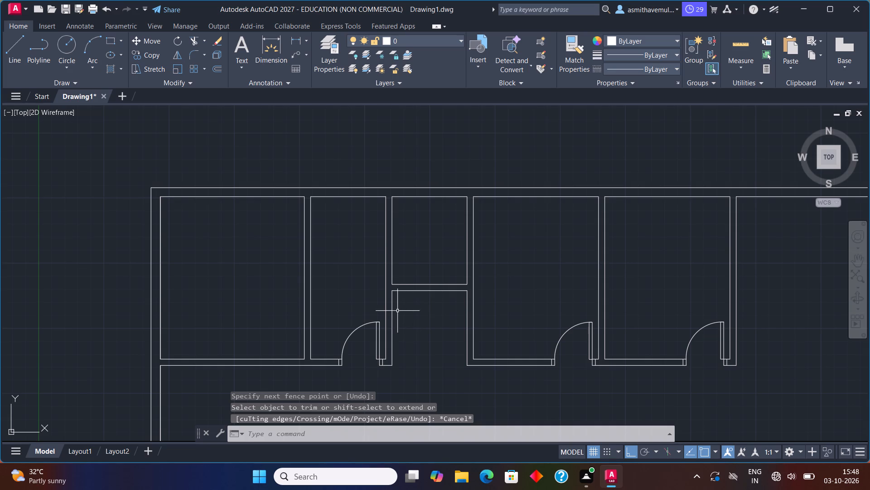
pyautogui.press('l')
pyautogui.press('Return')
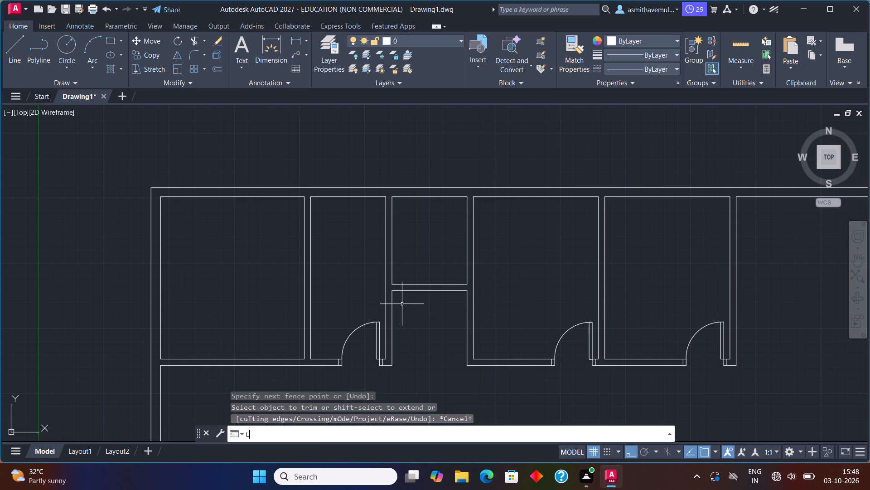
pyautogui.write('FROM')
pyautogui.press('Return')
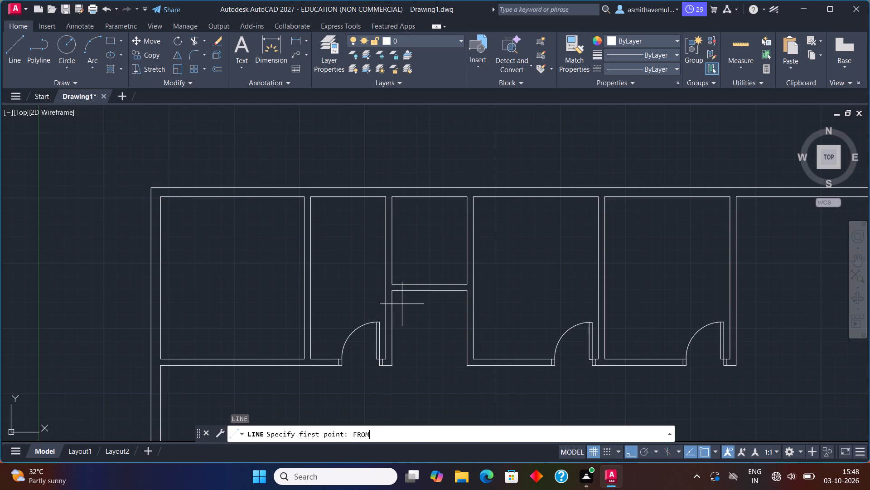
pyautogui.scroll(1, 403, 305)
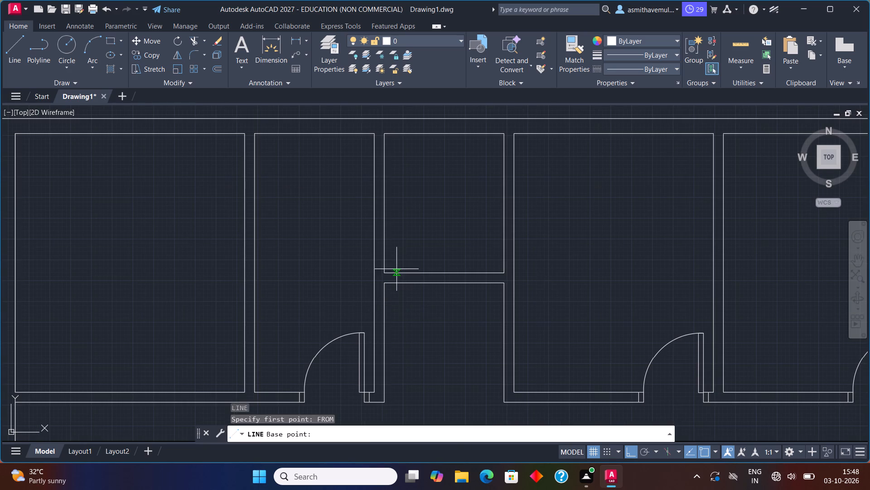
pyautogui.click(386, 274)
pyautogui.hotkey('shift', '@')
pyautogui.press('3')
pyautogui.write('",0')
pyautogui.press('Return')
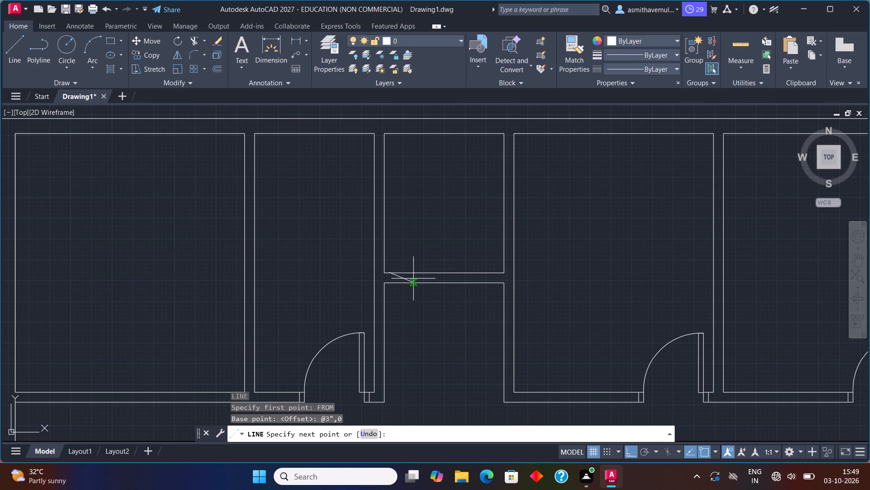
pyautogui.scroll(2, 404, 280)
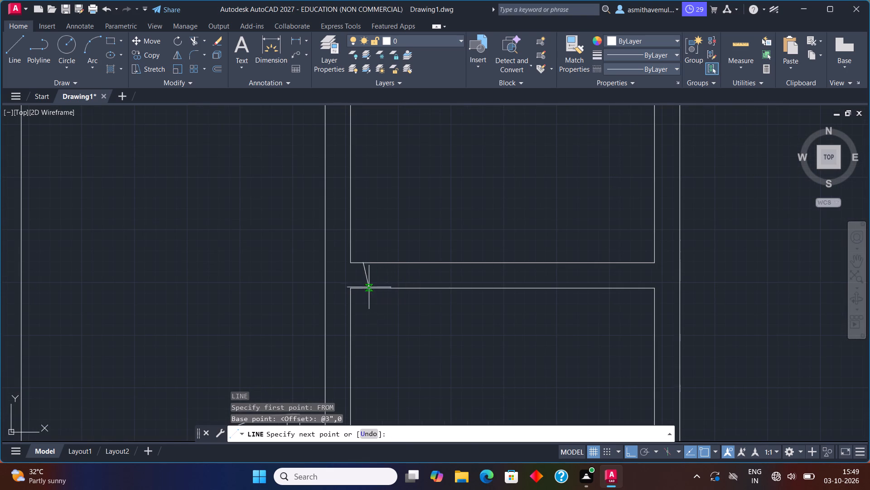
pyautogui.click(361, 289)
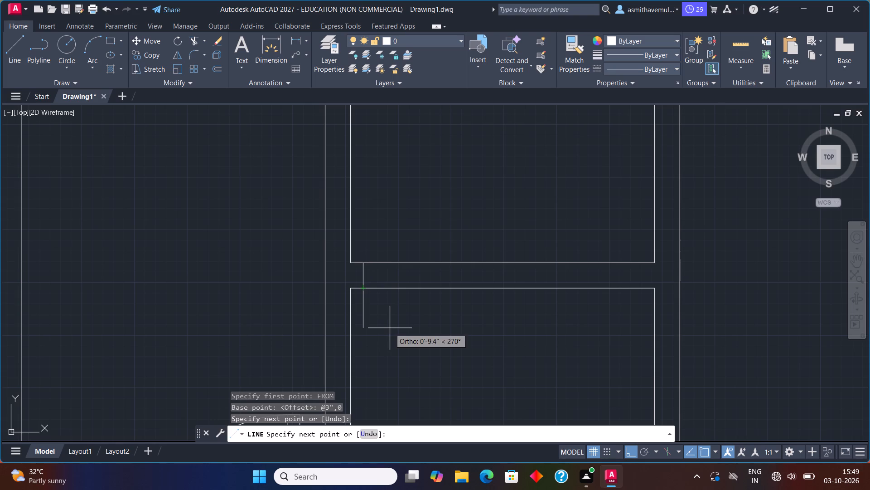
pyautogui.press('Escape')
# Offset the short line across the partition 3" east to form the west door jamb.
pyautogui.press('o')
pyautogui.press('Return')
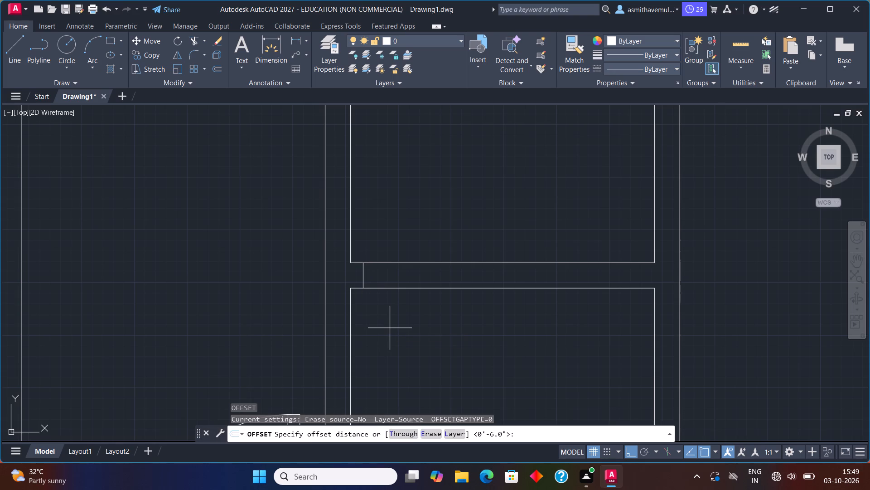
pyautogui.press('3')
pyautogui.hotkey('shift', '"')
pyautogui.press('Return')
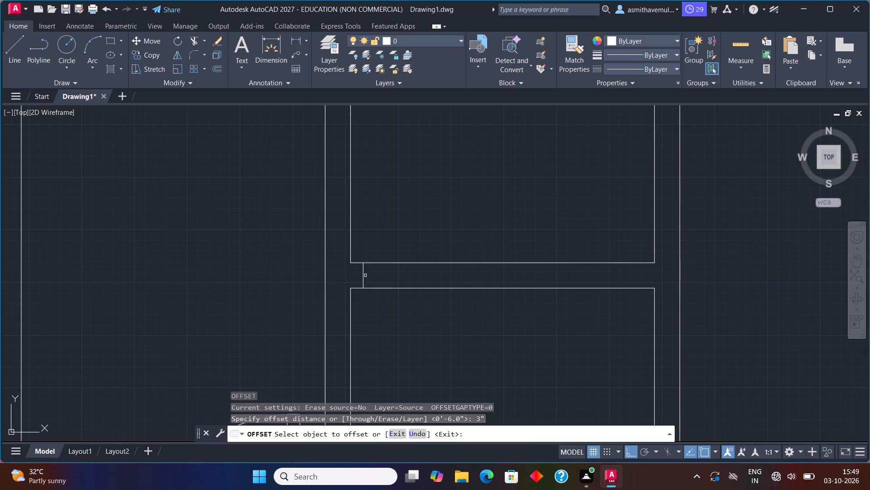
pyautogui.moveTo(362, 274); pyautogui.dragTo(366, 272)
pyautogui.click(389, 271)
pyautogui.press('Escape')
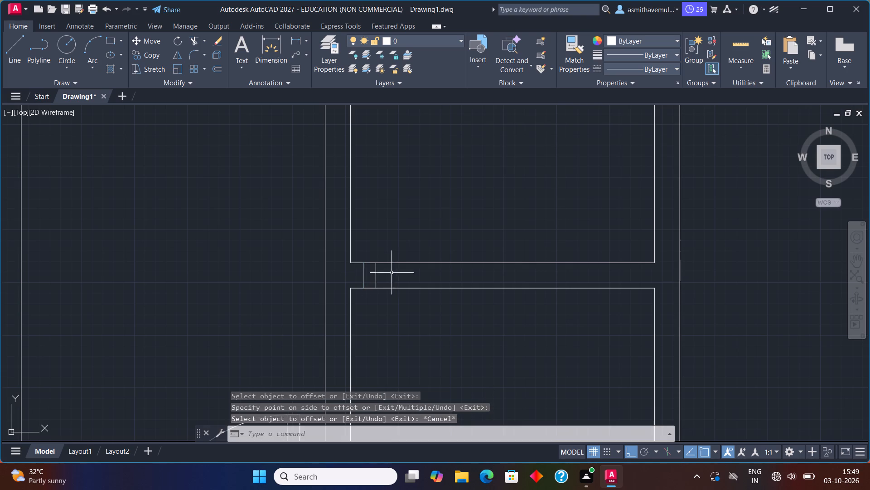
# Offset the west jamb's east line 3' east to set the door opening width in the cross partition.
pyautogui.press('o')
pyautogui.press('Return')
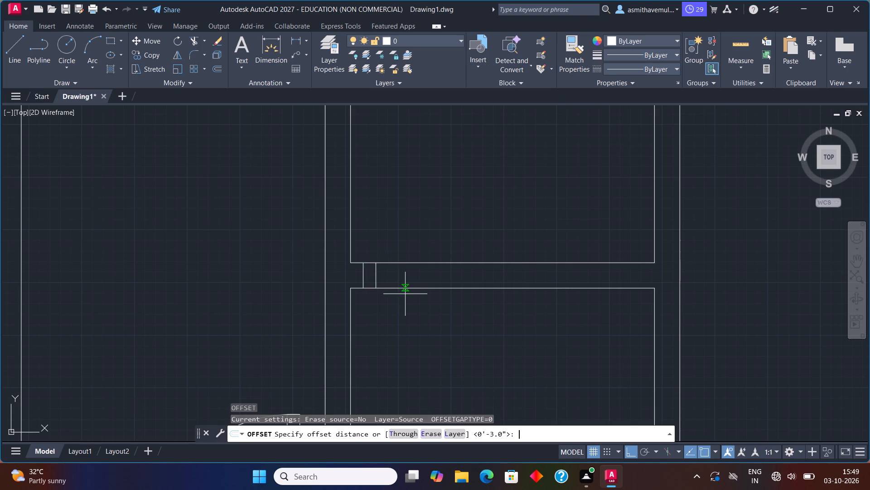
pyautogui.write("3'")
pyautogui.press('Return')
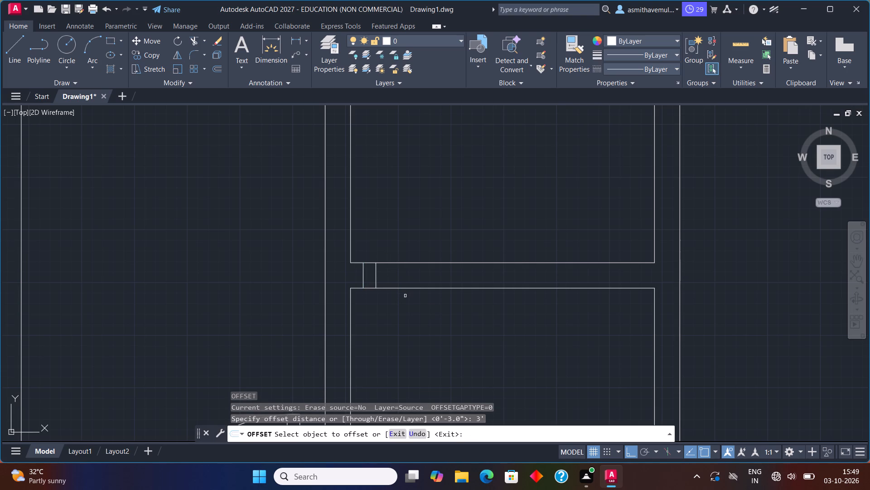
pyautogui.moveTo(376, 275); pyautogui.dragTo(382, 275)
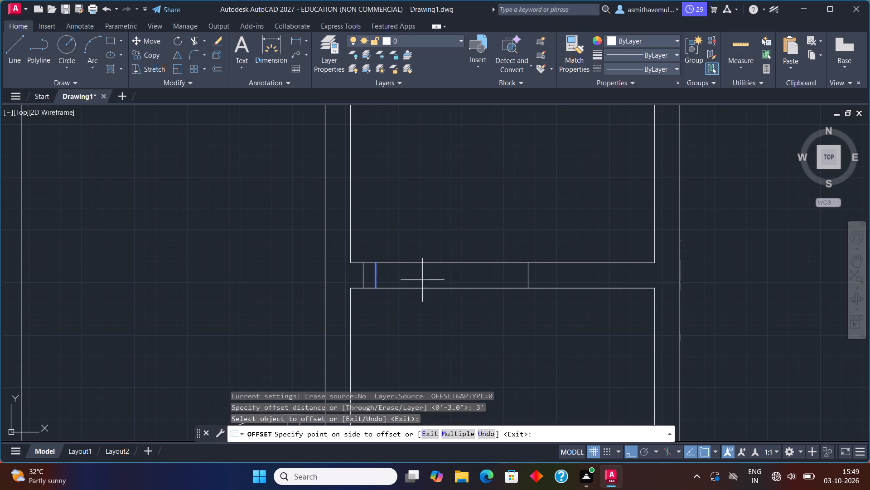
pyautogui.click(444, 284)
pyautogui.press('Escape')
# Offset the line at the opening's east side 3" east to form the east door jamb.
pyautogui.press('o')
pyautogui.press('Return')
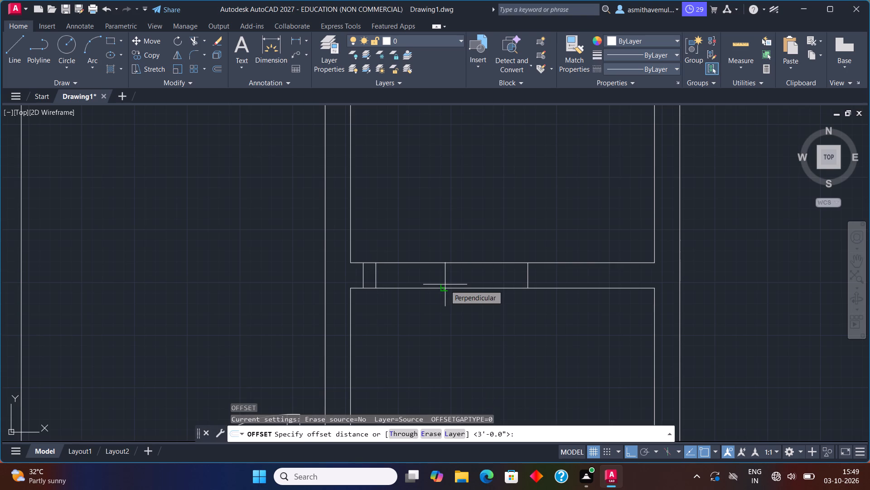
pyautogui.press('3')
pyautogui.hotkey('shift', '"')
pyautogui.press('Return')
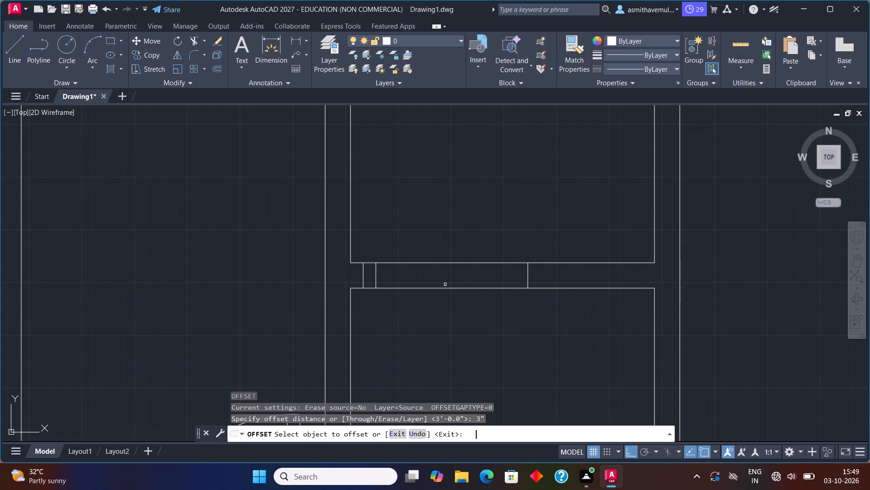
pyautogui.click(529, 277)
pyautogui.click(548, 273)
pyautogui.press('Escape')
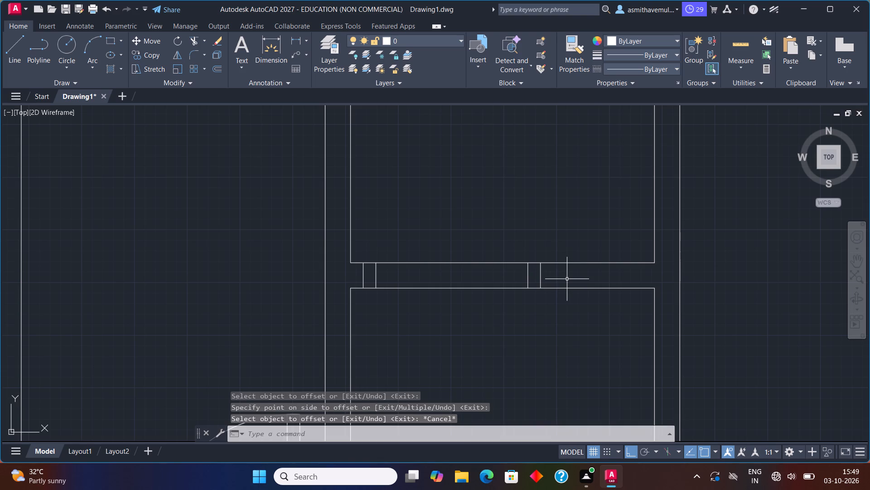
# Trim the cross partition's two face lines between the west and east jambs to open the 3' doorway.
pyautogui.press('t')
pyautogui.press('r')
pyautogui.press('i')
pyautogui.press('m')
pyautogui.press('Return')
pyautogui.moveTo(446, 323); pyautogui.dragTo(449, 249)
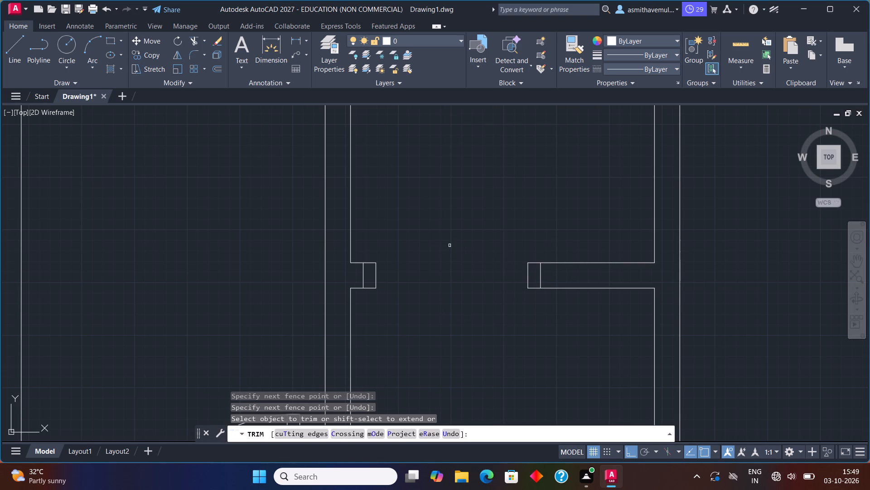
pyautogui.moveTo(449, 246); pyautogui.dragTo(447, 270, button='middle')
pyautogui.press('Escape')
# Draw a 3" by 3' rectangular door leaf extending north from the west jamb's northeast corner.
pyautogui.scroll(-1, 447, 271)
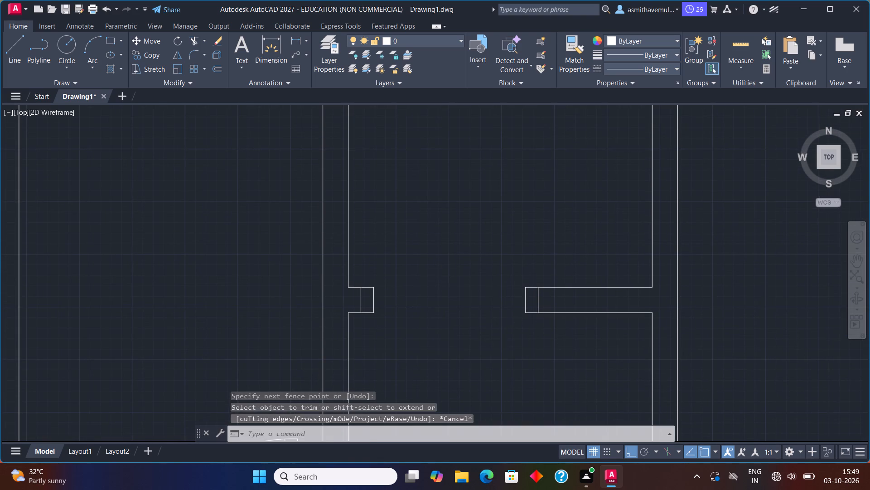
pyautogui.moveTo(447, 271); pyautogui.dragTo(444, 283, button='middle')
pyautogui.write('REC')
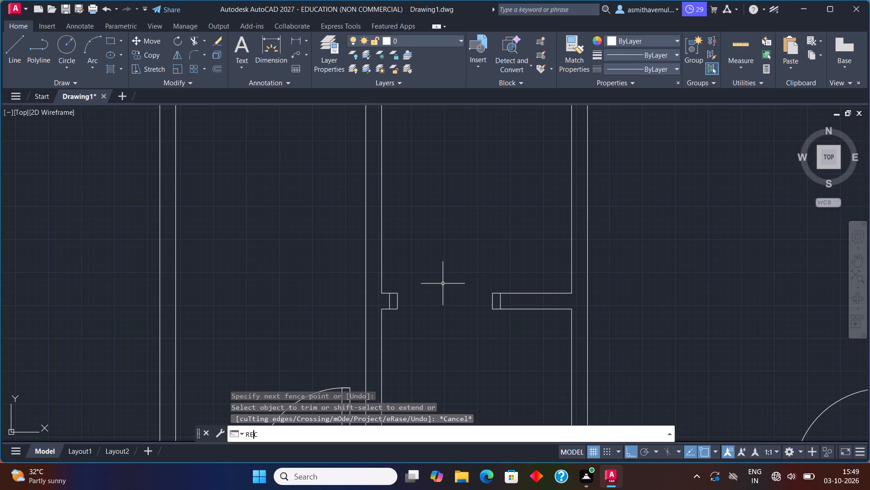
pyautogui.press('Return')
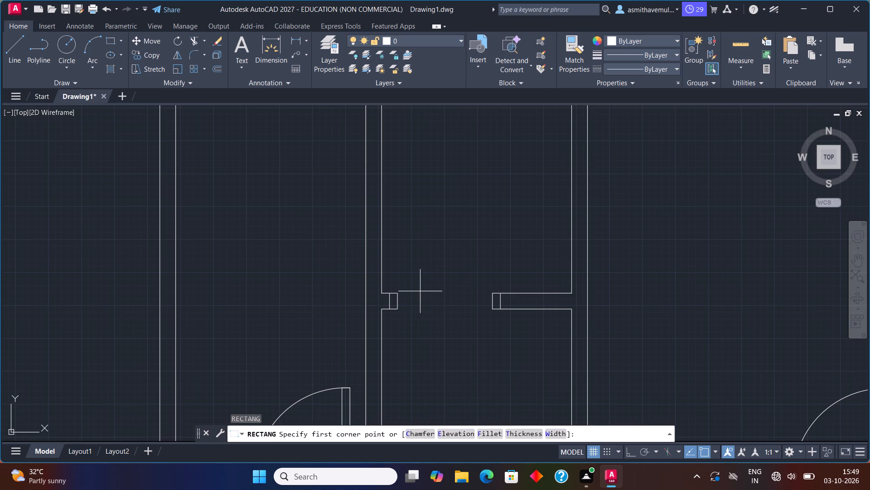
pyautogui.click(397, 294)
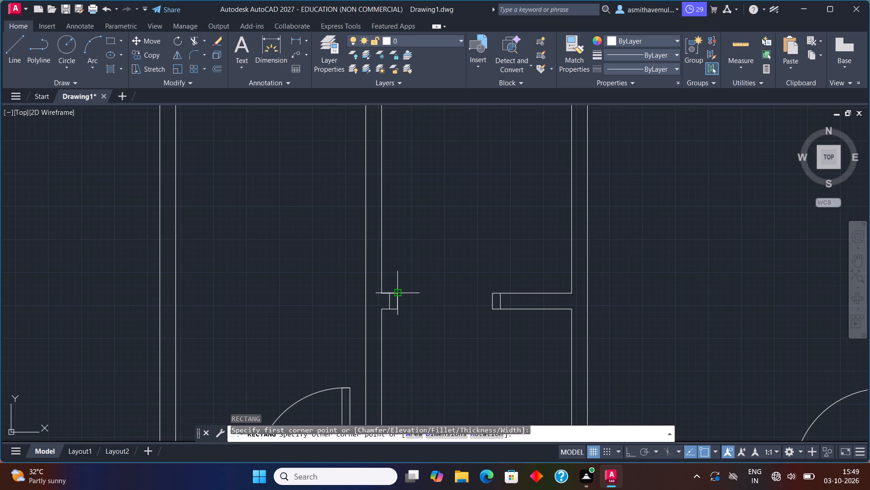
pyautogui.press('d')
pyautogui.press('Return')
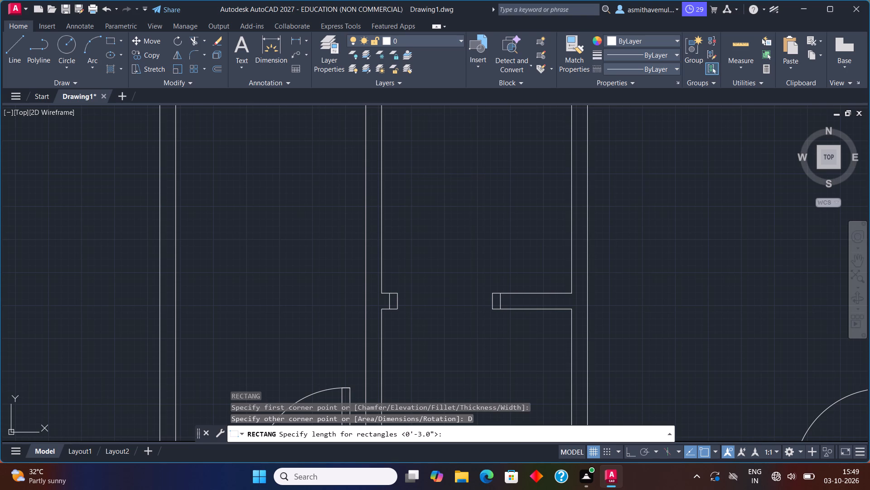
pyautogui.press('3')
pyautogui.hotkey('shift', '"')
pyautogui.press('Return')
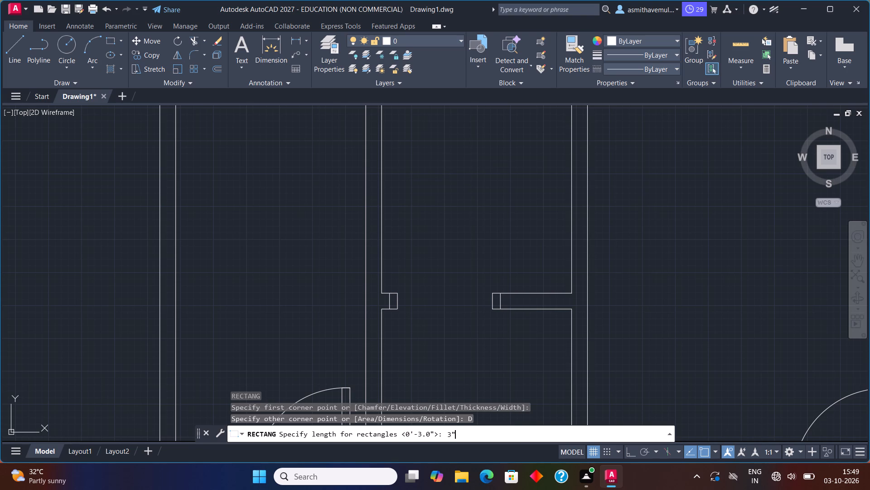
pyautogui.write("3'")
pyautogui.press('Return')
pyautogui.click(468, 164)
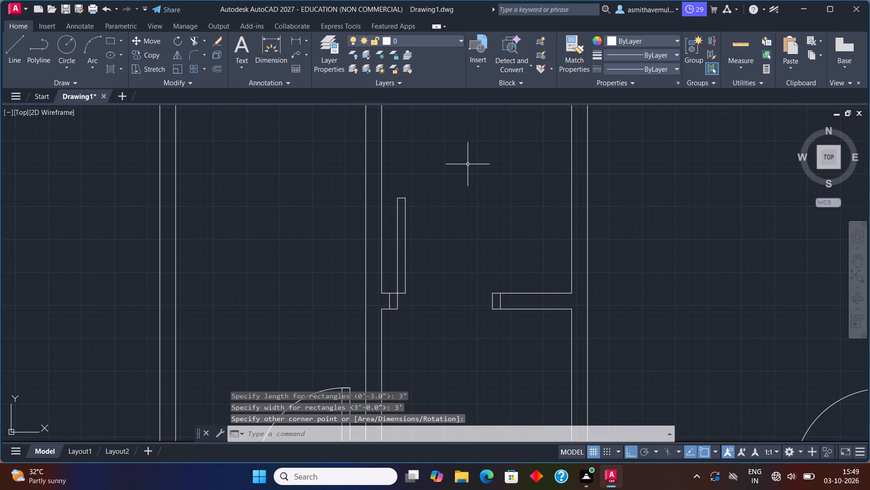
# Draw the door swing arc from the leaf's north end to the northwest corner of the east jamb.
pyautogui.write('ARC')
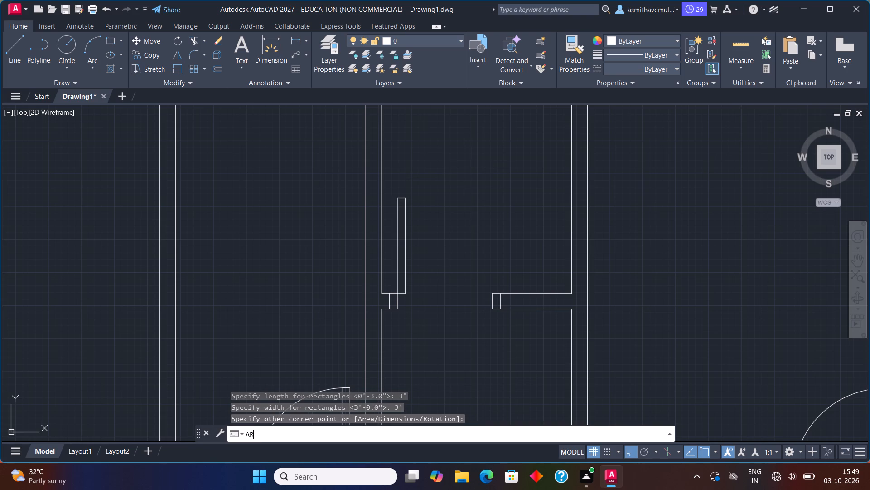
pyautogui.press('Return')
pyautogui.scroll(1, 392, 203)
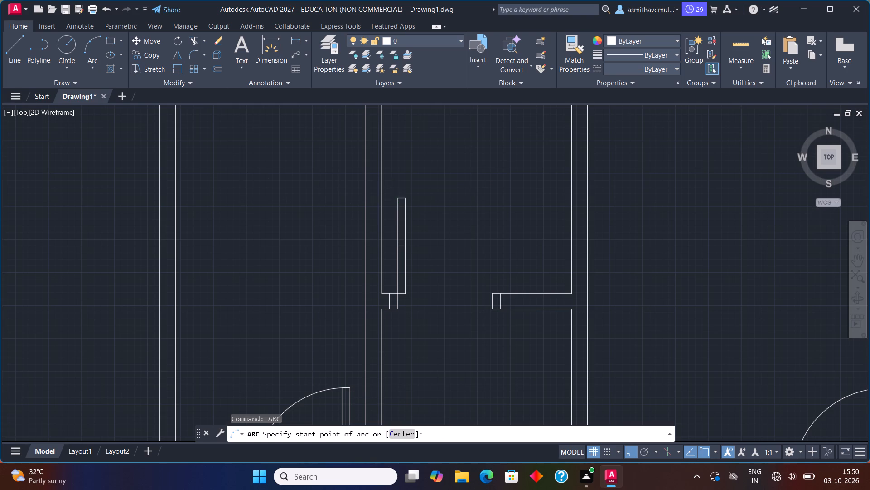
pyautogui.click(401, 194)
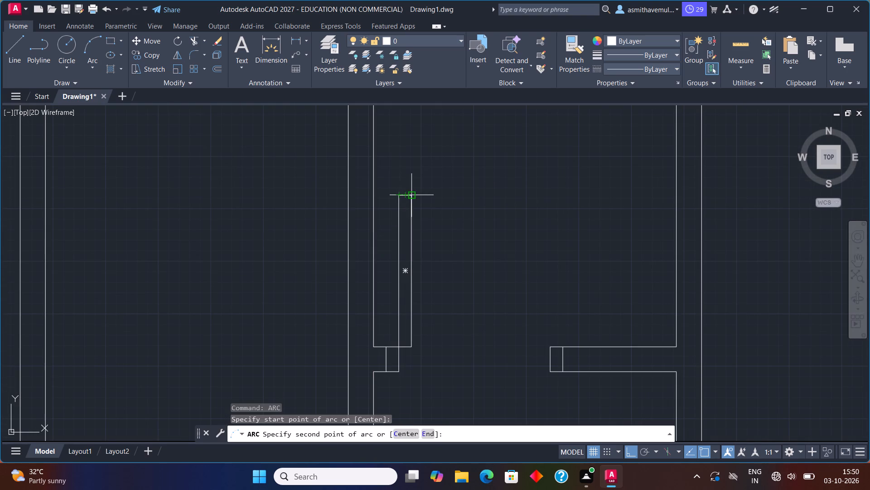
pyautogui.click(414, 194)
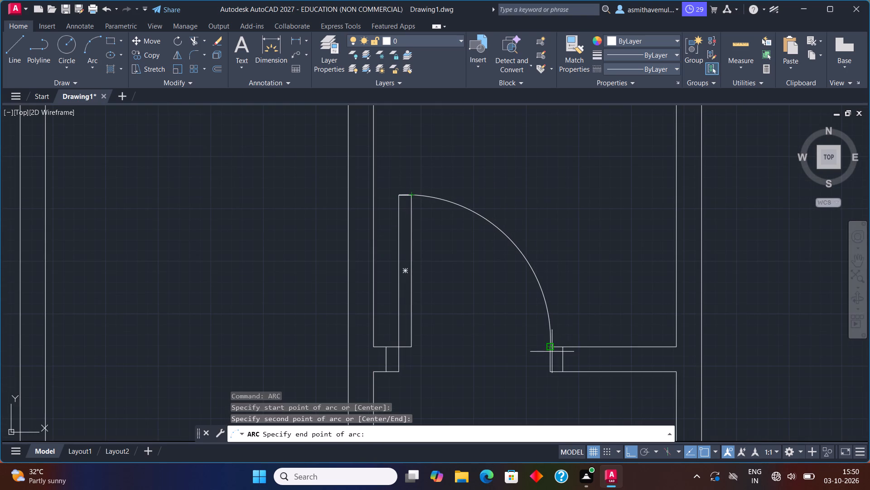
pyautogui.click(547, 344)
# Examine the corridor, the rooms on both sides and the undivided southeast area of the floor plan.
pyautogui.scroll(-3, 471, 323)
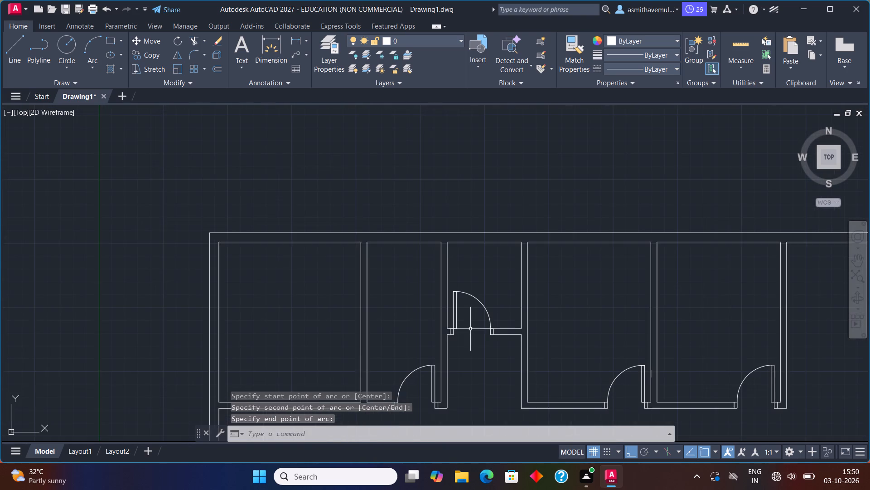
pyautogui.moveTo(470, 329); pyautogui.dragTo(486, 254, button='middle')
pyautogui.scroll(-1, 474, 256)
pyautogui.moveTo(523, 293); pyautogui.dragTo(452, 266, button='middle')
pyautogui.scroll(1, 442, 272)
pyautogui.moveTo(366, 278); pyautogui.dragTo(377, 275, button='middle')
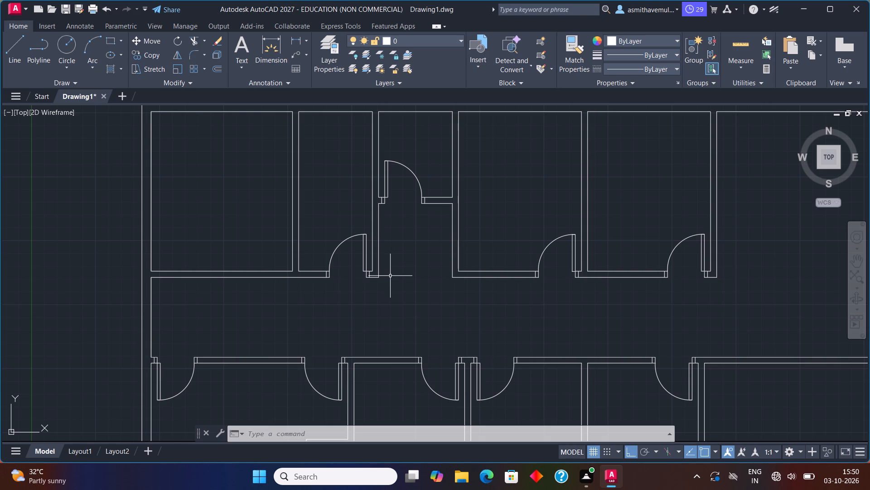
pyautogui.scroll(-2, 470, 263)
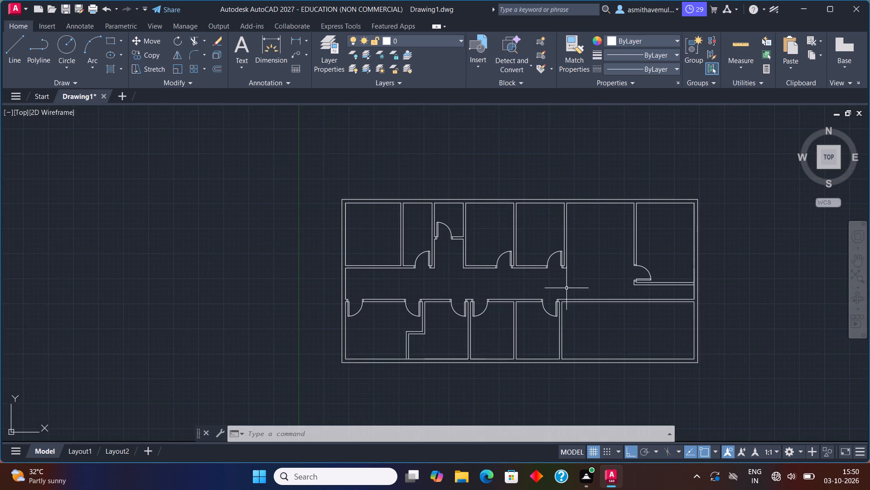
pyautogui.moveTo(575, 291); pyautogui.dragTo(459, 228, button='middle')
pyautogui.scroll(1, 459, 226)
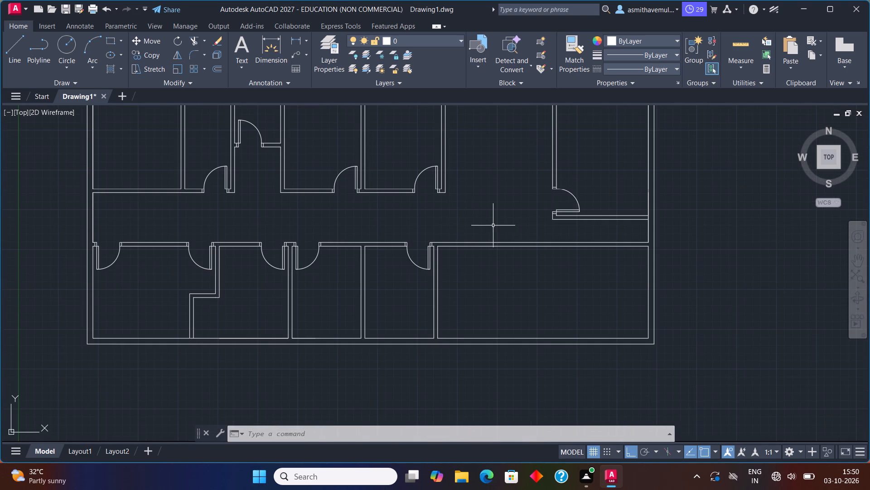
pyautogui.scroll(-1, 498, 226)
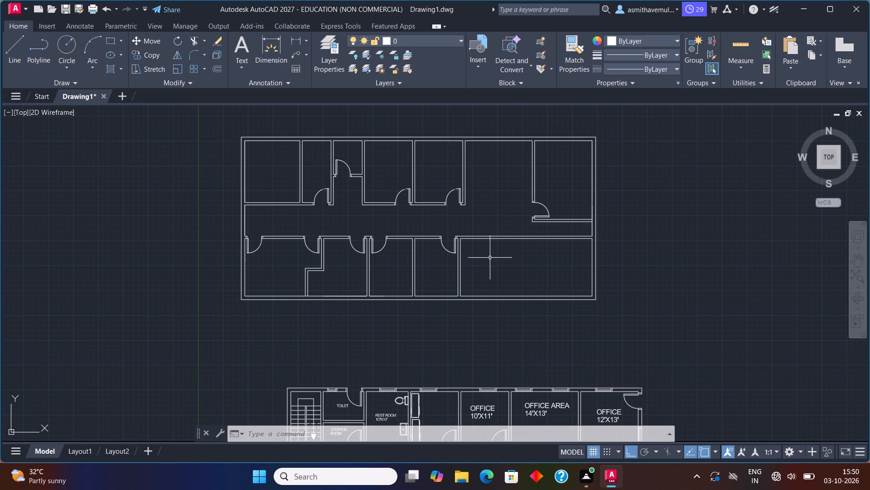
# Offset the west wall line of the large southeast room 6' east.
pyautogui.scroll(1, 488, 259)
pyautogui.moveTo(418, 246); pyautogui.dragTo(345, 237, button='middle')
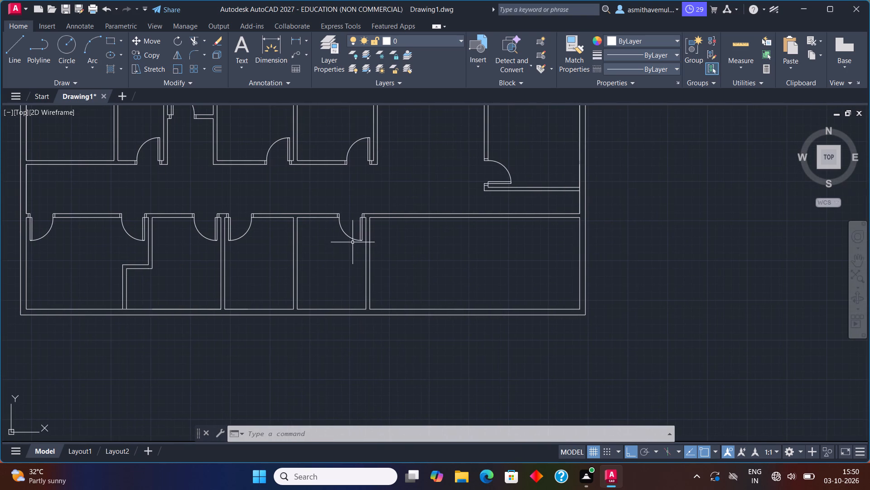
pyautogui.press('o')
pyautogui.press('Return')
pyautogui.write("6'")
pyautogui.press('Return')
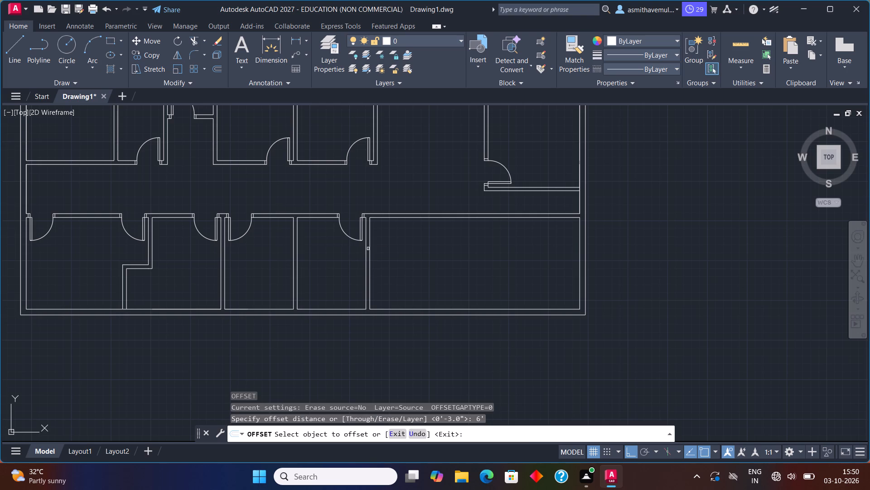
pyautogui.click(370, 252)
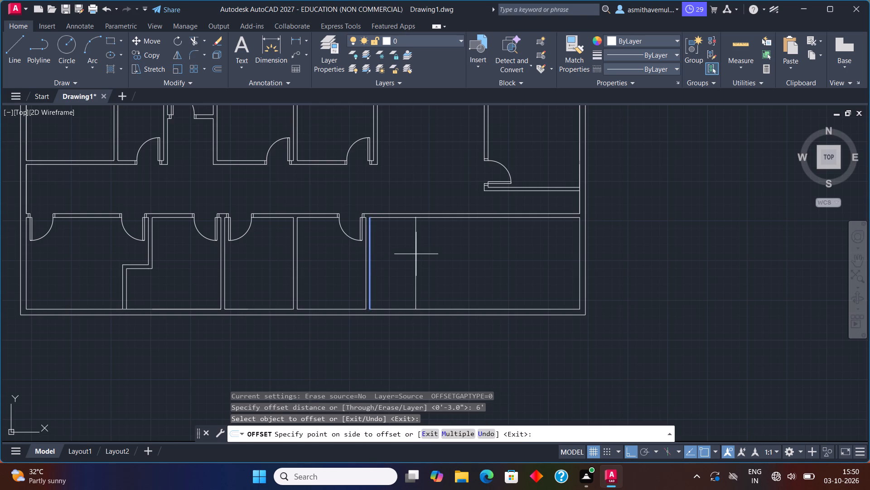
pyautogui.click(417, 254)
pyautogui.scroll(1, 409, 240)
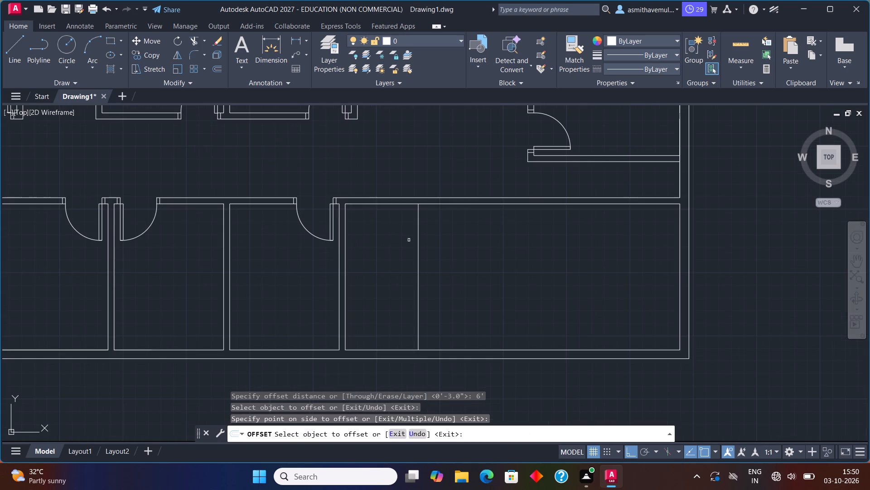
pyautogui.press('Escape')
# Offset the new line in the southeast room 6" east to form a partition.
pyautogui.press('o')
pyautogui.press('Return')
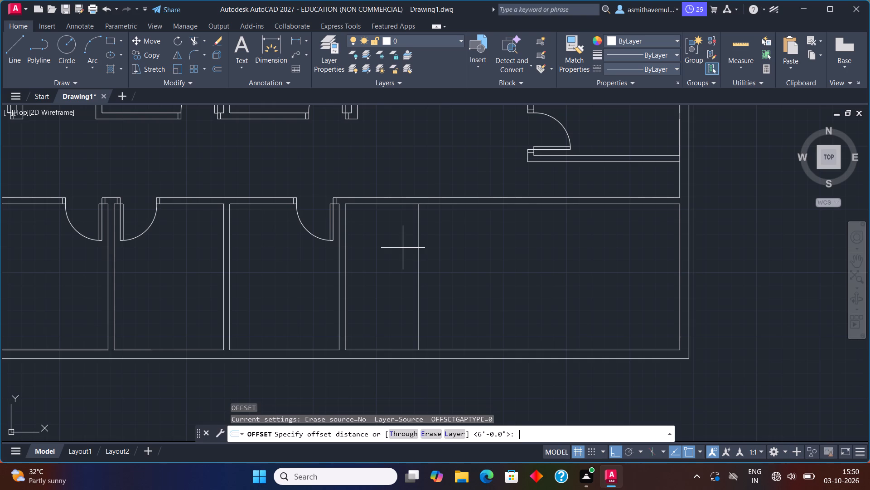
pyautogui.write('6"')
pyautogui.press('Return')
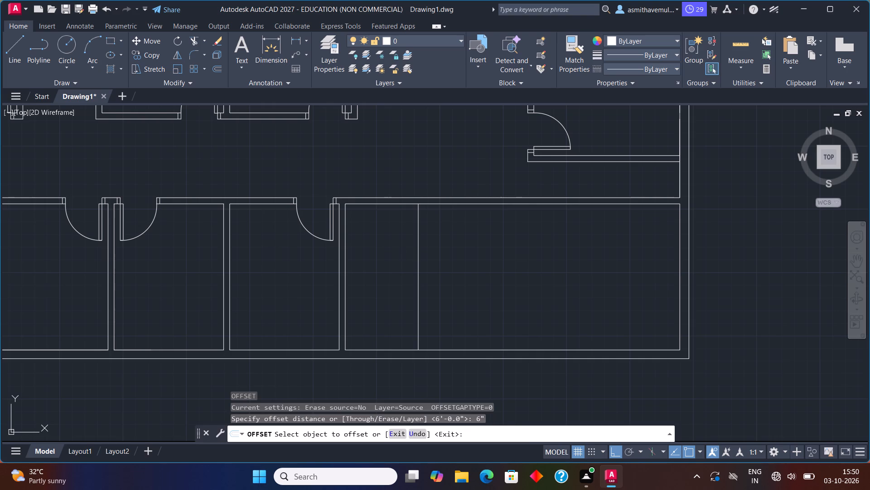
pyautogui.click(420, 251)
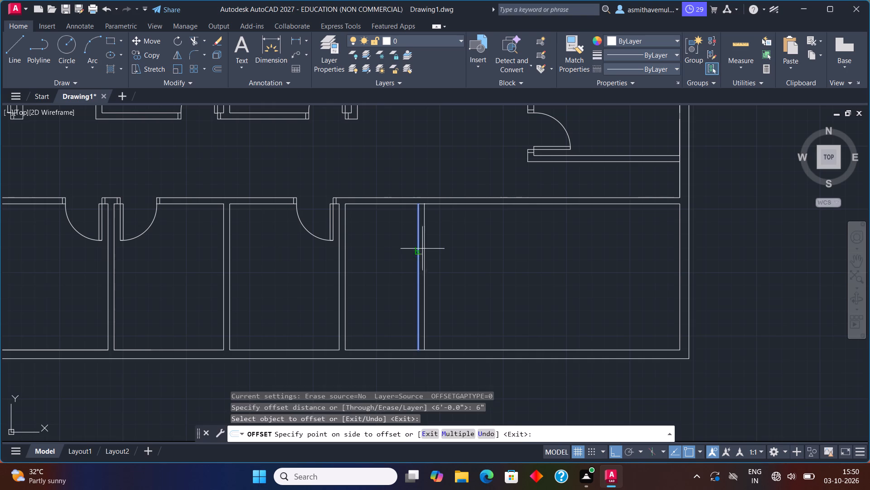
pyautogui.click(448, 245)
pyautogui.press('Escape')
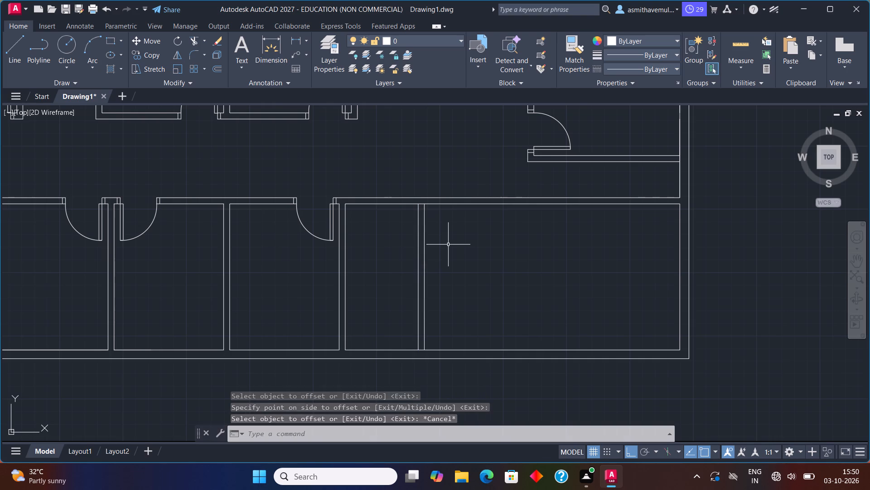
# Extend the two lines bounding the 6' wide space north to the corridor wall's north face.
pyautogui.write('EXTEND')
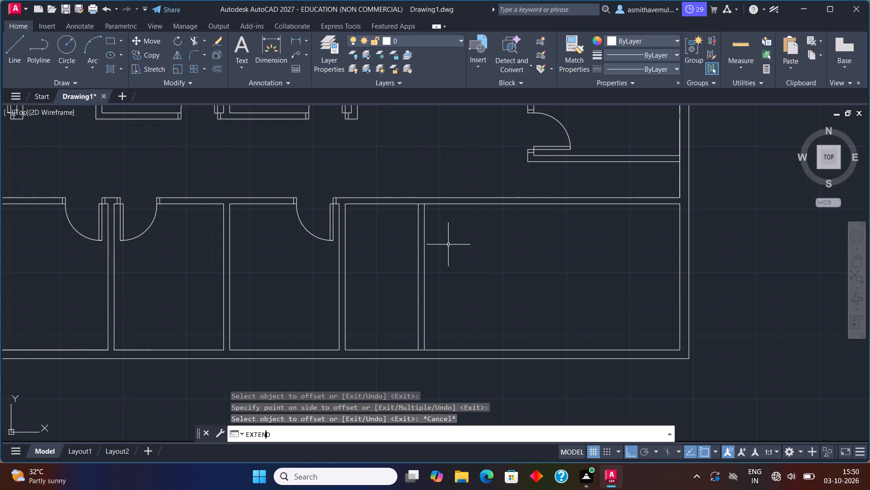
pyautogui.press('Return')
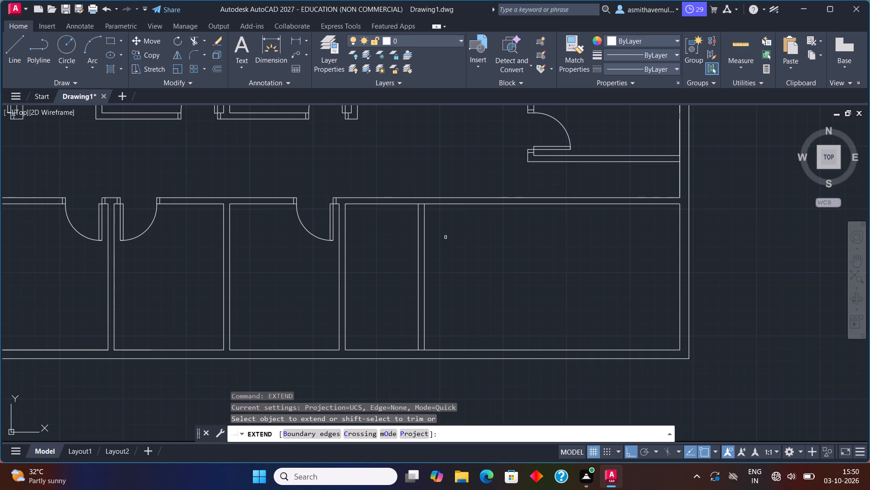
pyautogui.click(419, 218)
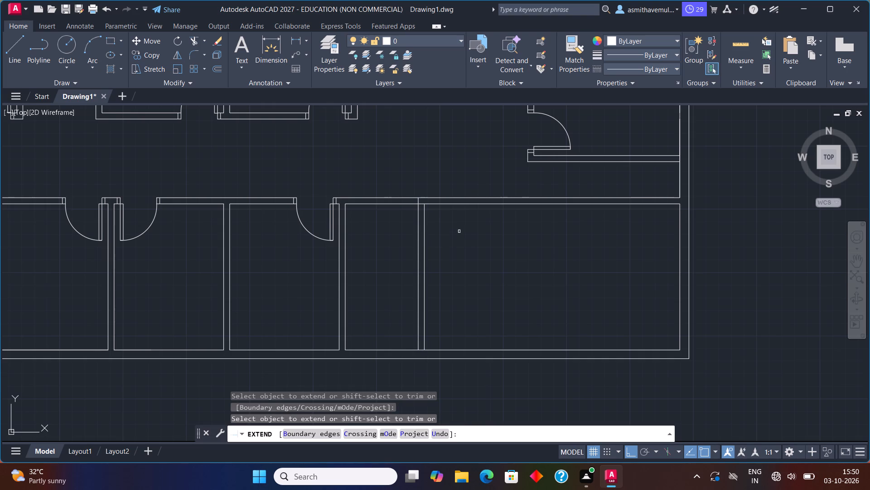
pyautogui.click(346, 219)
pyautogui.press('Escape')
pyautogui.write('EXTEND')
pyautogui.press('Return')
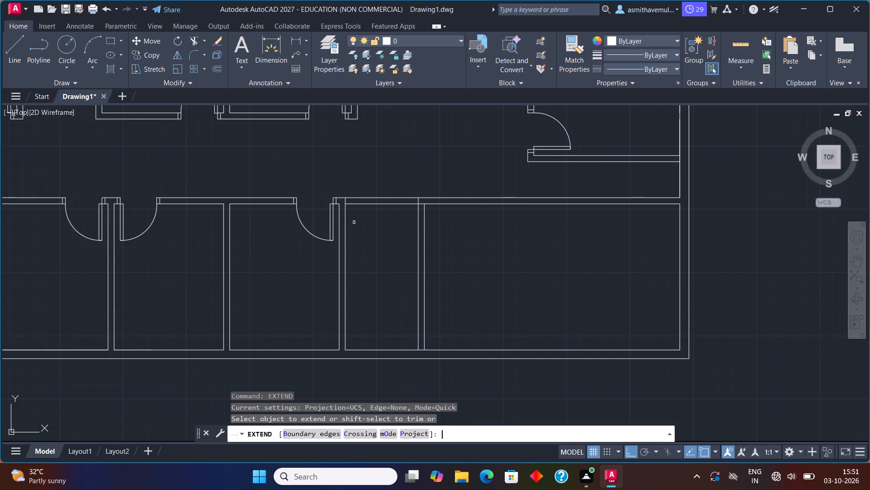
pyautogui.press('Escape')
# Trim both corridor wall lines across the 6' wide space to open it to the corridor.
pyautogui.write('TRIM')
pyautogui.press('Return')
pyautogui.moveTo(355, 223); pyautogui.dragTo(370, 184)
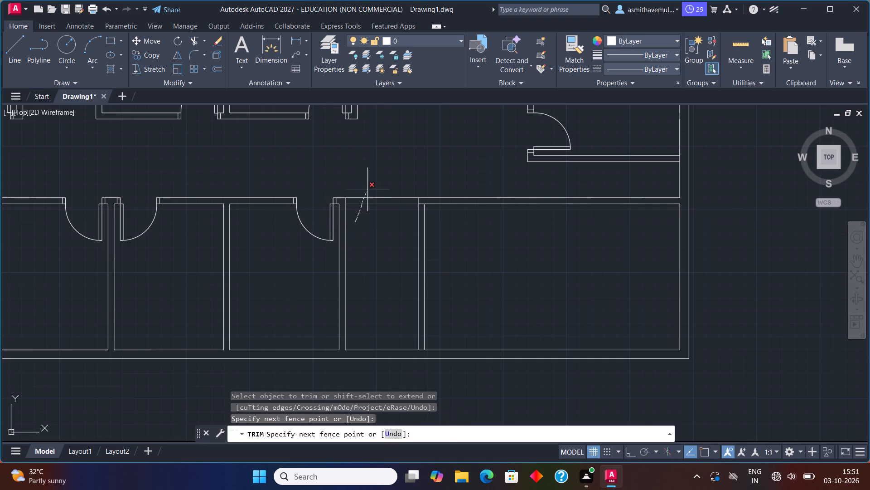
pyautogui.moveTo(370, 184); pyautogui.dragTo(372, 181)
# Trim the short wall line segments between the new 6" partition's faces at its north and south ends.
pyautogui.scroll(1, 402, 189)
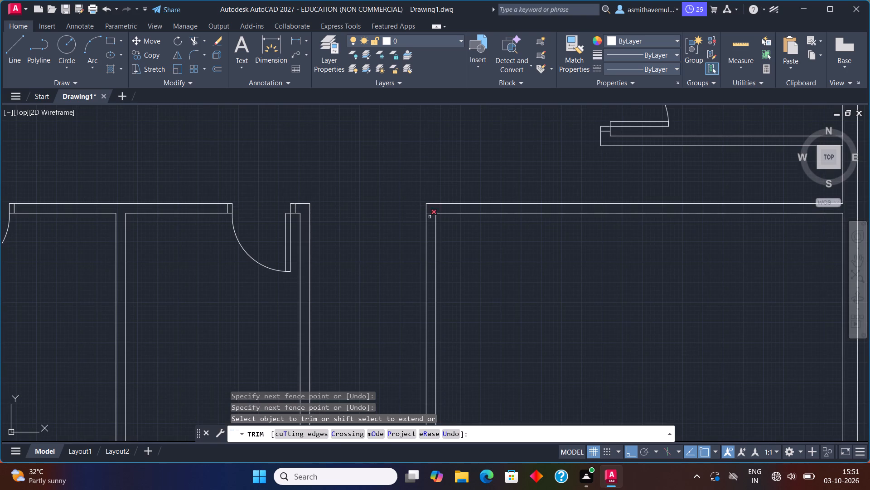
pyautogui.click(430, 216)
pyautogui.click(430, 213)
pyautogui.scroll(-1, 475, 227)
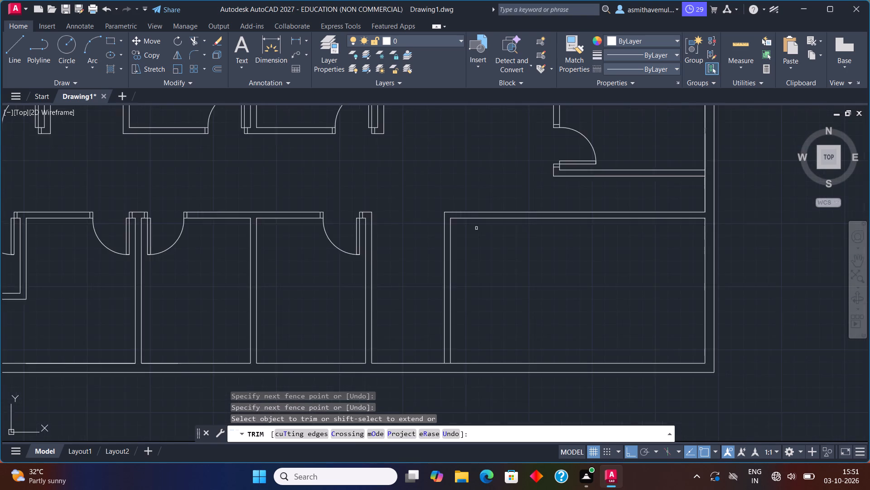
pyautogui.scroll(-1, 477, 229)
pyautogui.moveTo(507, 260); pyautogui.dragTo(483, 244, button='middle')
pyautogui.scroll(1, 439, 267)
pyautogui.scroll(1, 436, 317)
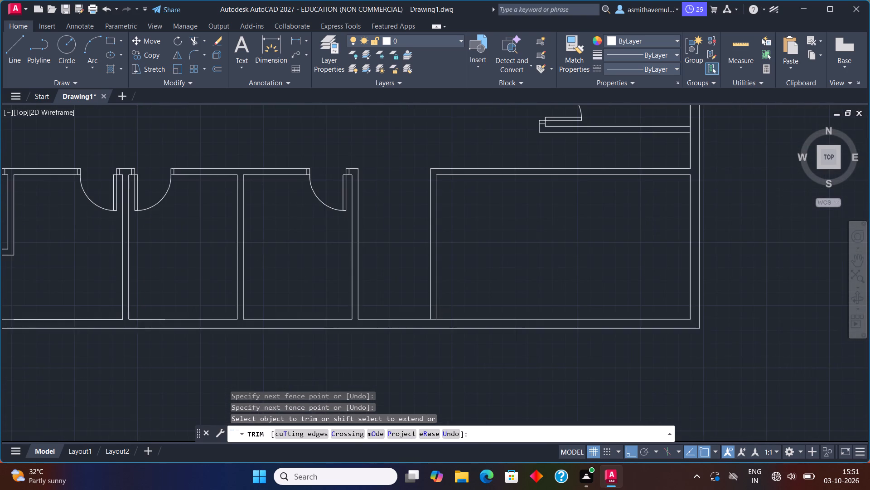
pyautogui.click(429, 320)
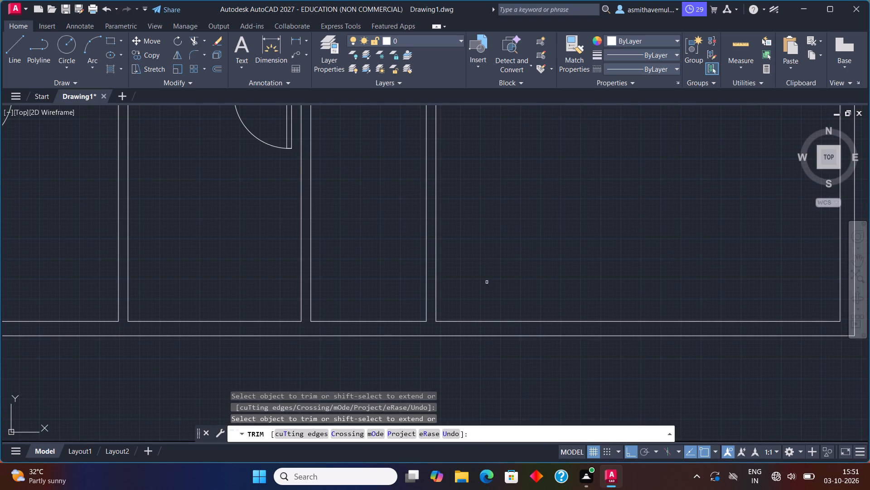
# Offset the southeast room's east wall inner face 3' west.
pyautogui.press('Escape')
pyautogui.scroll(-2, 503, 258)
pyautogui.moveTo(509, 241); pyautogui.dragTo(483, 262, button='middle')
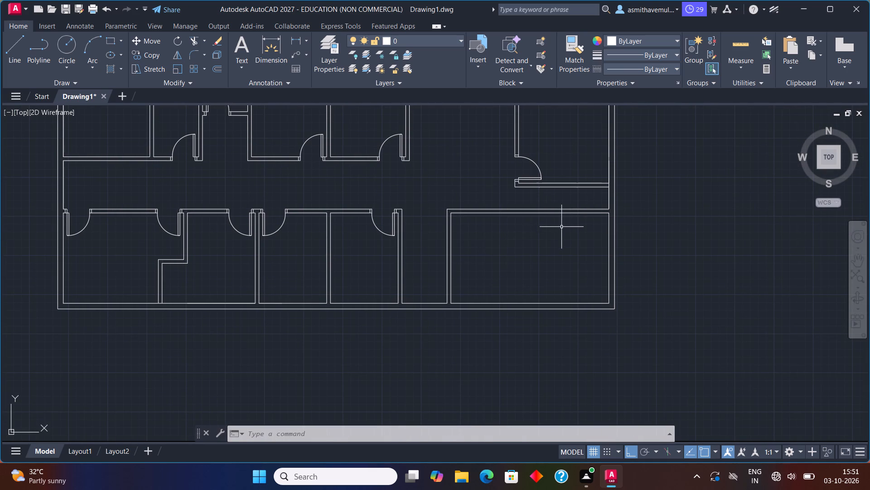
pyautogui.moveTo(565, 228); pyautogui.dragTo(511, 237, button='middle')
pyautogui.scroll(1, 511, 229)
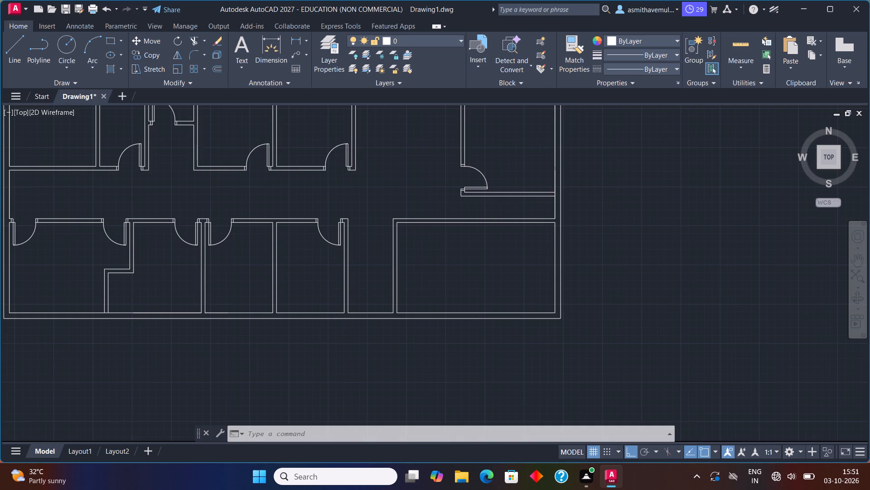
pyautogui.press('o')
pyautogui.press('Return')
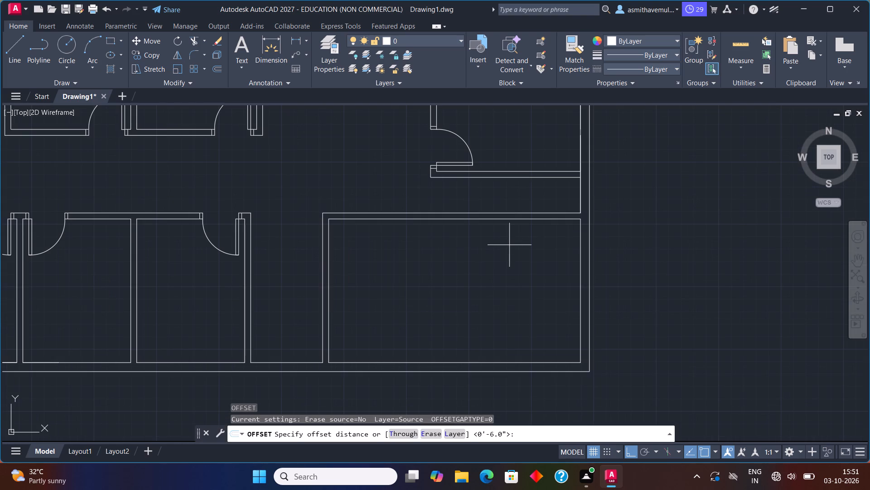
pyautogui.press('3')
pyautogui.press("'")
pyautogui.press('Return')
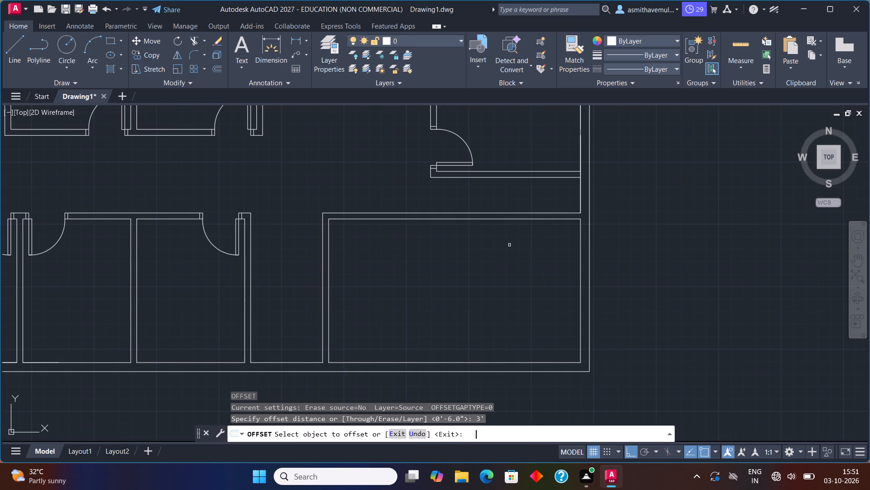
pyautogui.click(581, 245)
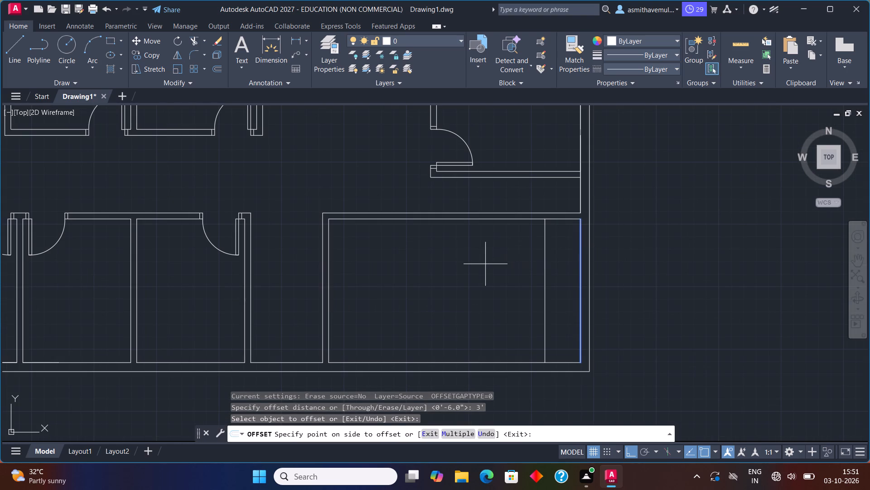
pyautogui.click(485, 265)
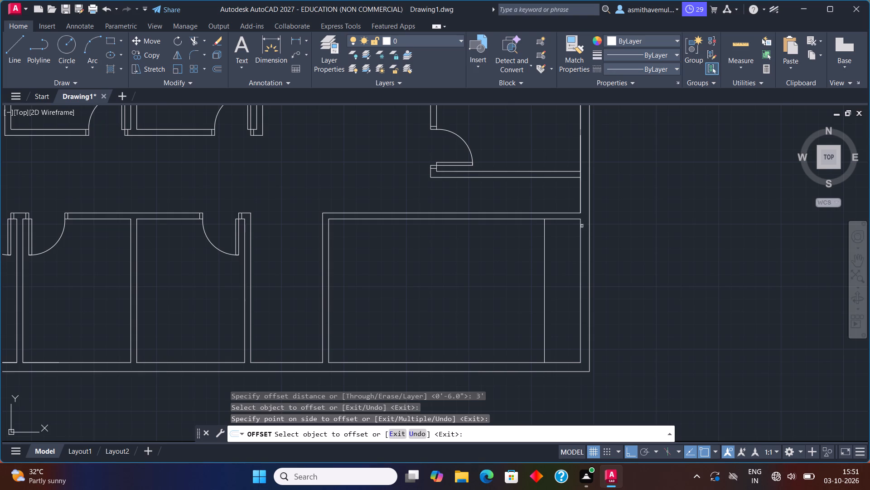
pyautogui.press('Escape')
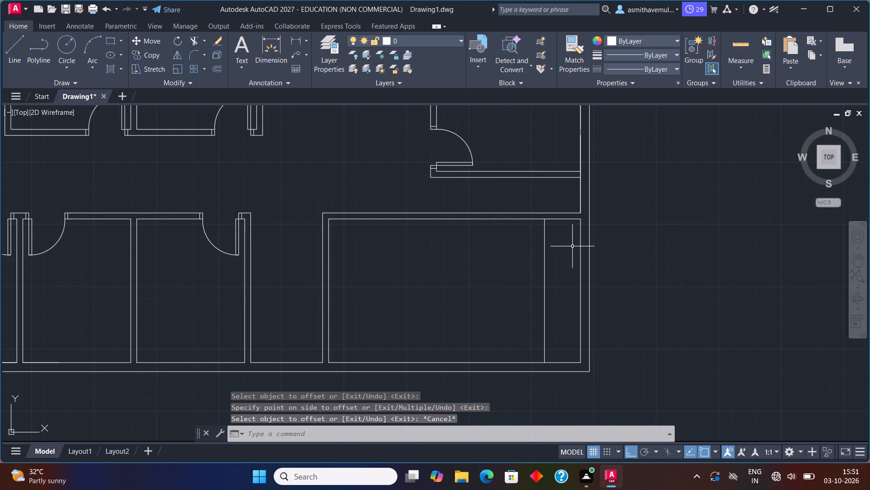
# Extend the east wall's inner face and the new 3' offset line north to the corridor wall's north face.
pyautogui.write('EXTEND')
pyautogui.press('Return')
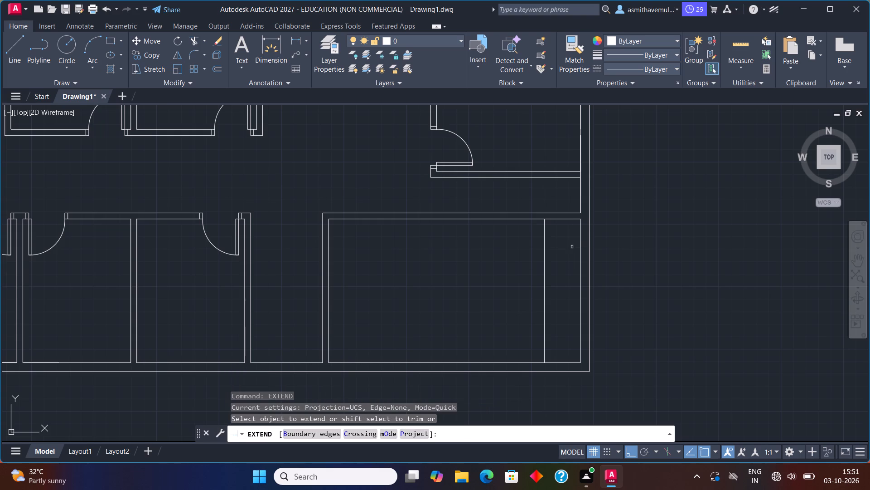
pyautogui.click(580, 234)
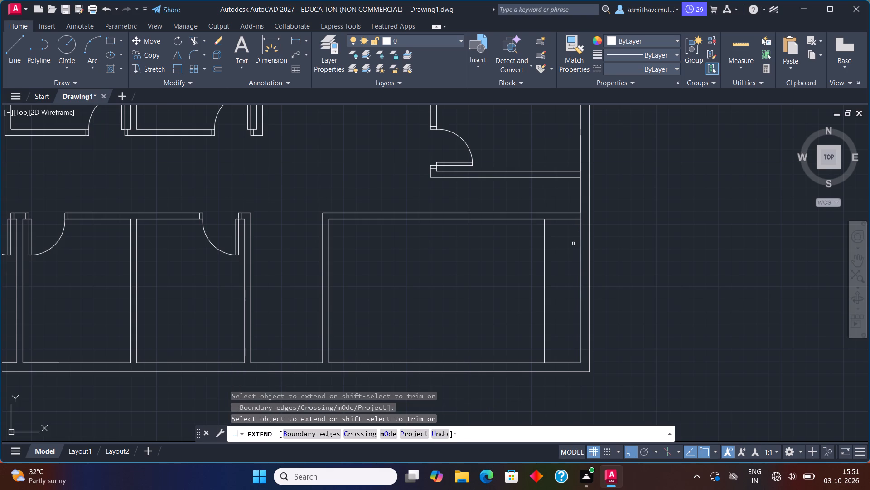
pyautogui.click(543, 229)
pyautogui.press('Escape')
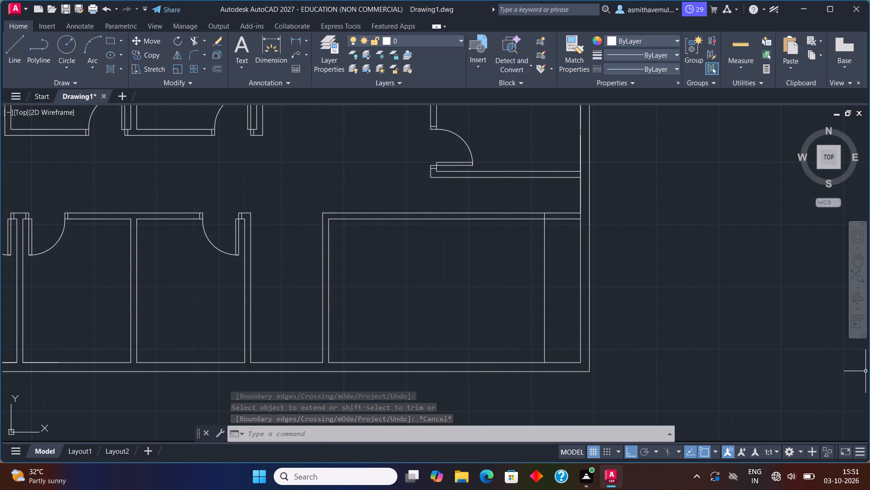
# Trim both corridor wall lines between the new offset line and the east wall to open the 3' wide space.
pyautogui.press('t')
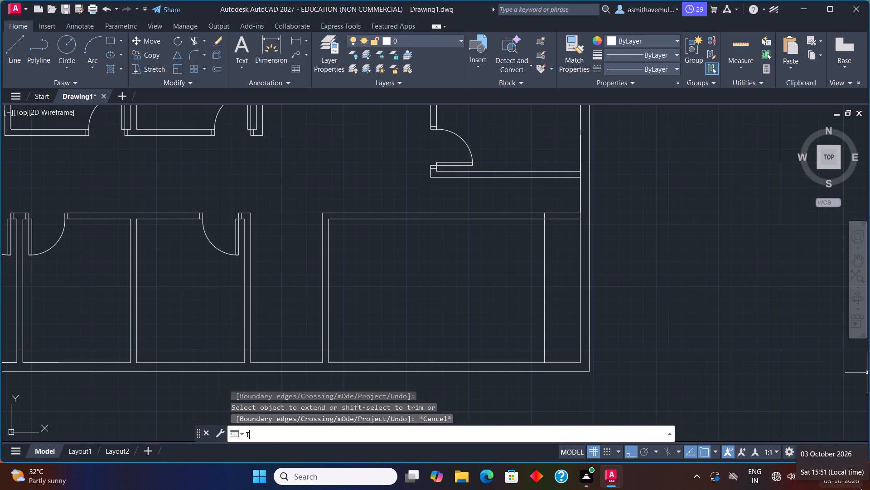
pyautogui.write('RI')
pyautogui.press('m')
pyautogui.press('Return')
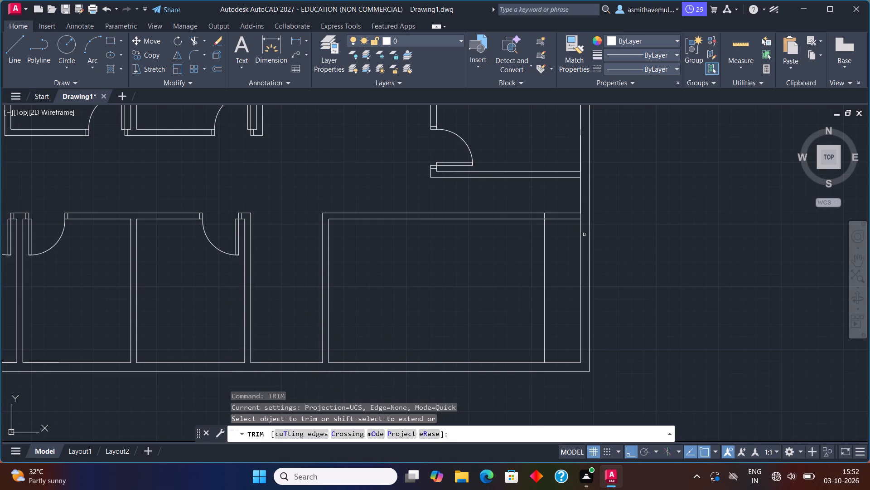
pyautogui.scroll(1, 574, 227)
pyautogui.moveTo(545, 200); pyautogui.dragTo(547, 234)
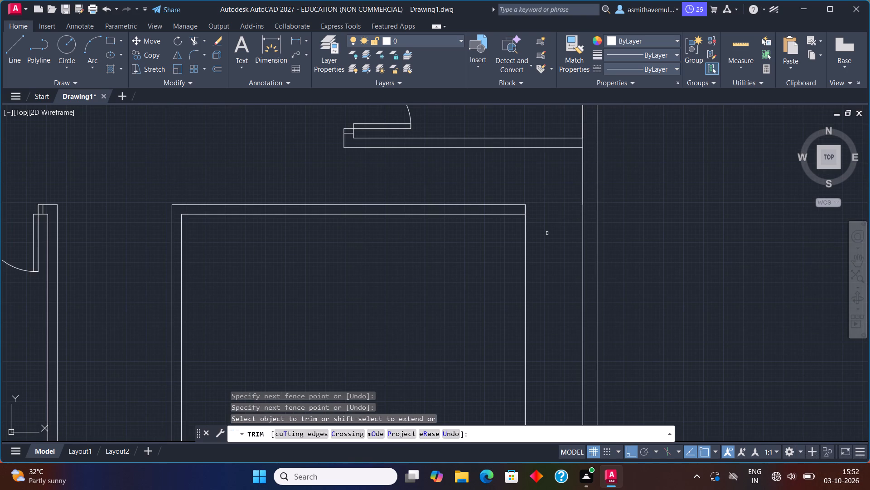
pyautogui.press('Escape')
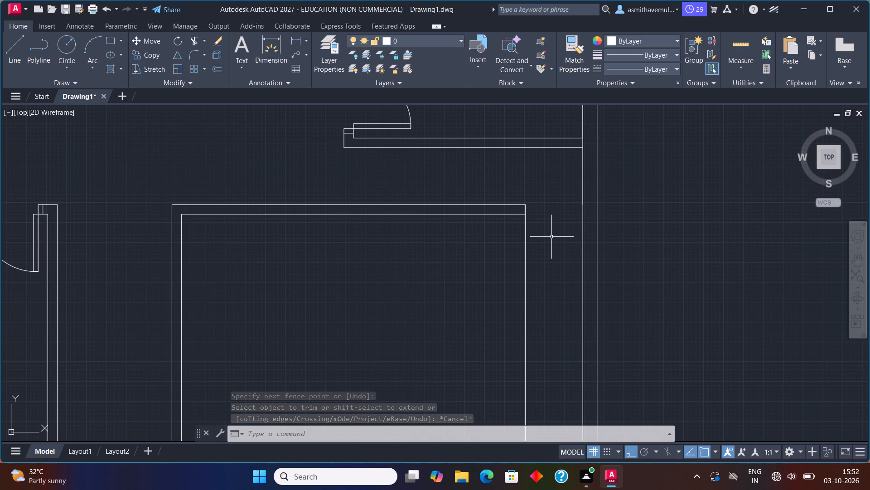
# Draw a vertical line from the corridor wall's east end corner north to the wall across the corridor.
pyautogui.press('l')
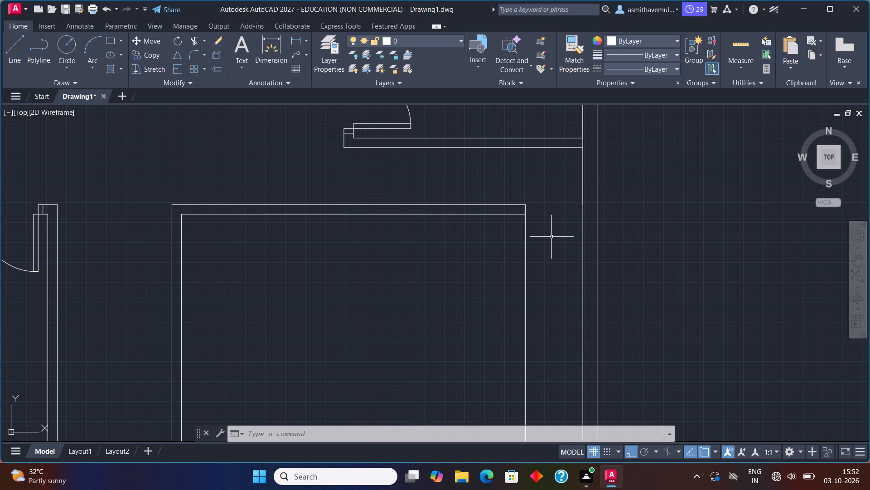
pyautogui.press('Return')
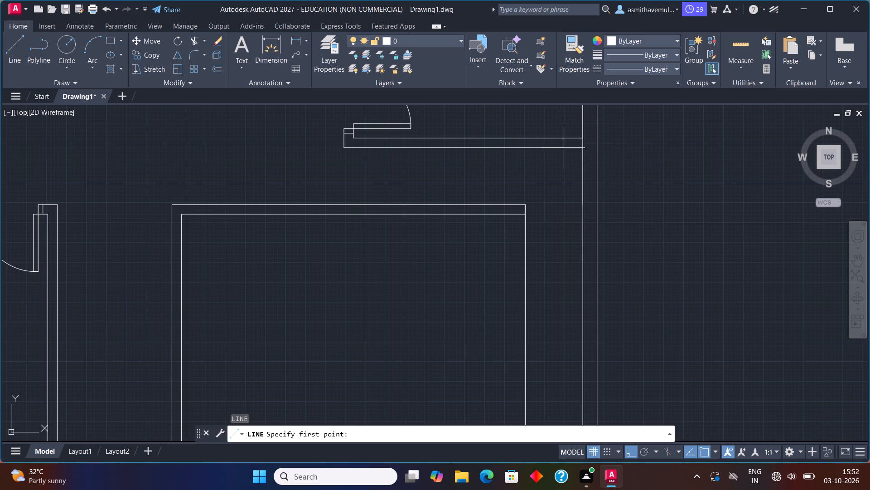
pyautogui.click(524, 205)
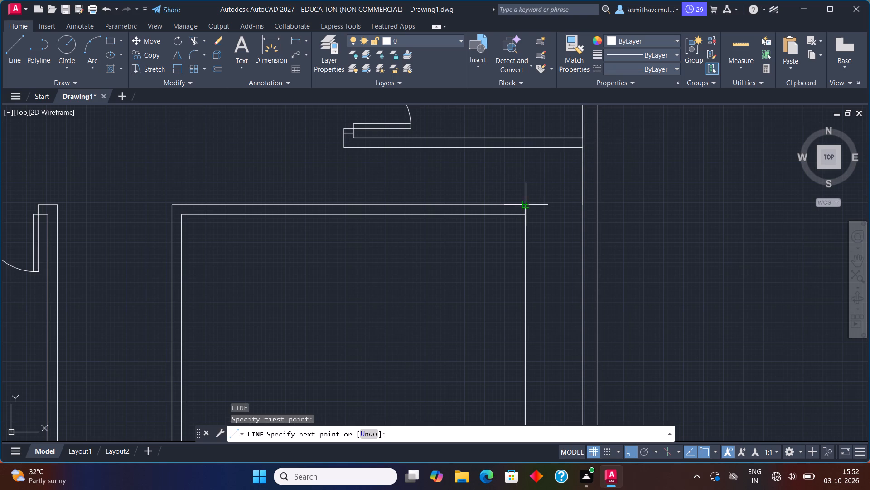
pyautogui.click(526, 150)
pyautogui.press('Escape')
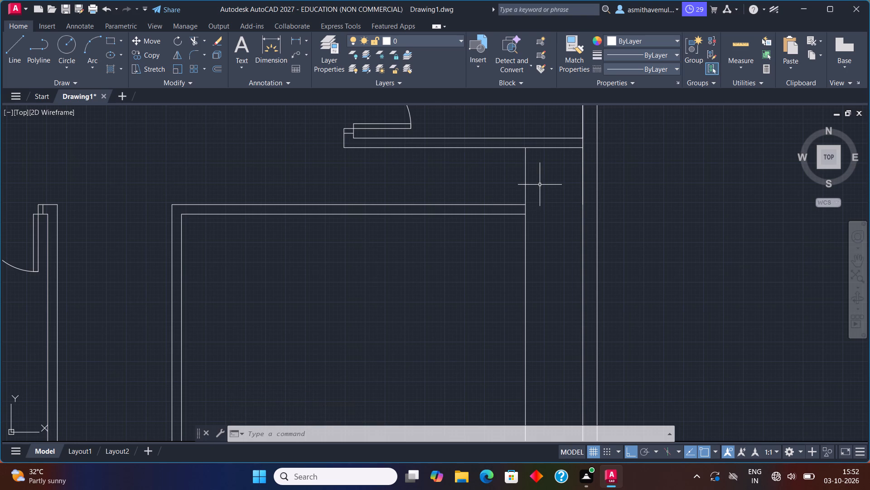
# Offset the new vertical line 11" west ten times in succession to form the stair treads across the corridor.
pyautogui.press('o')
pyautogui.press('Return')
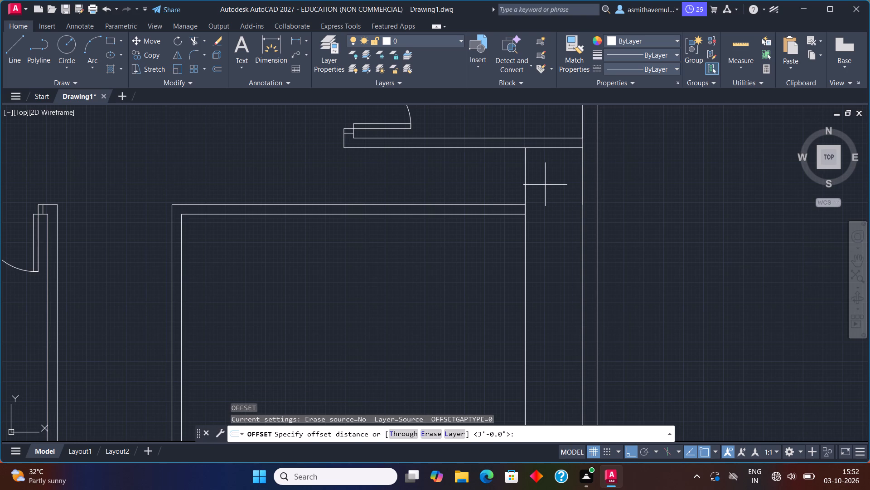
pyautogui.write('11')
pyautogui.hotkey('shift', '"')
pyautogui.press('Return')
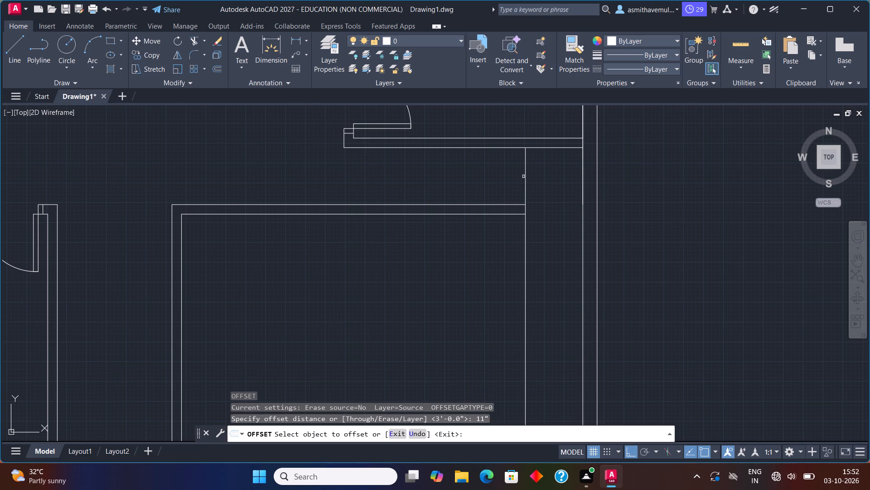
pyautogui.click(525, 173)
pyautogui.click(514, 172)
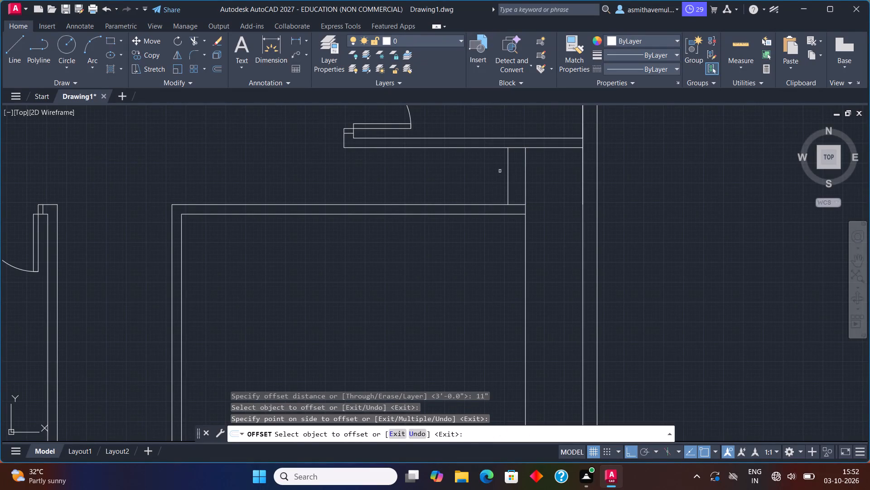
pyautogui.click(507, 170)
pyautogui.click(488, 170)
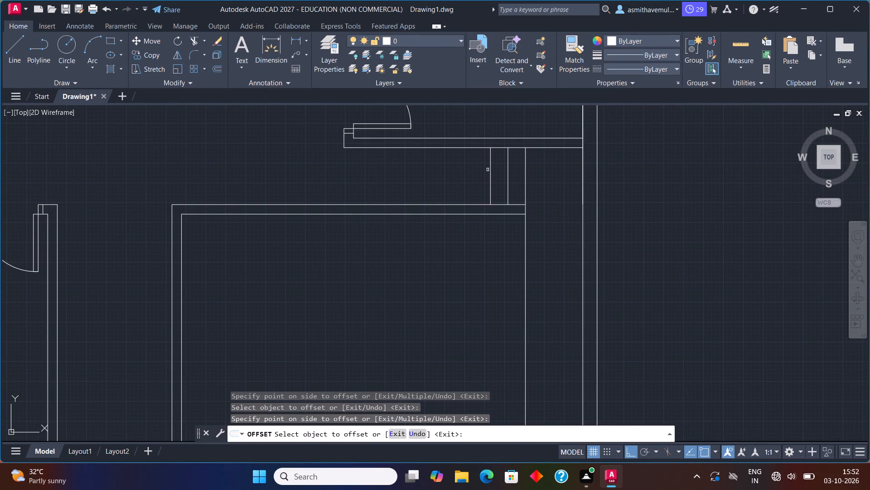
pyautogui.click(491, 168)
pyautogui.click(454, 167)
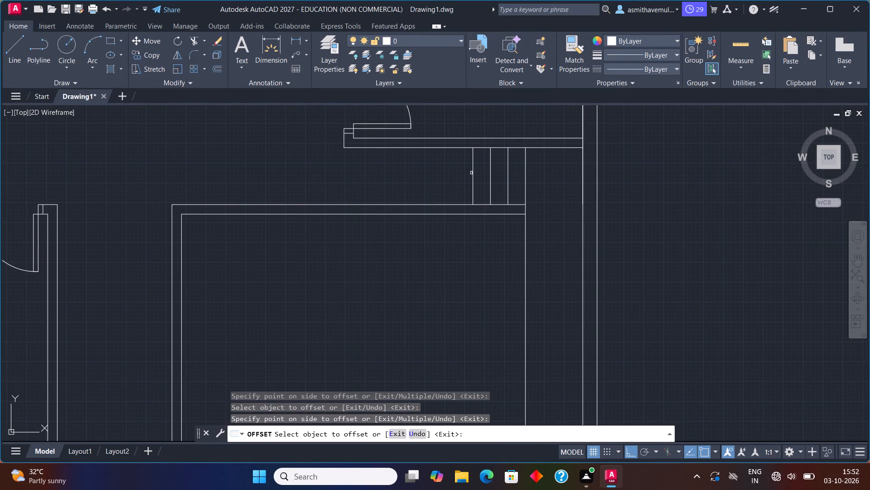
pyautogui.click(472, 173)
pyautogui.click(449, 174)
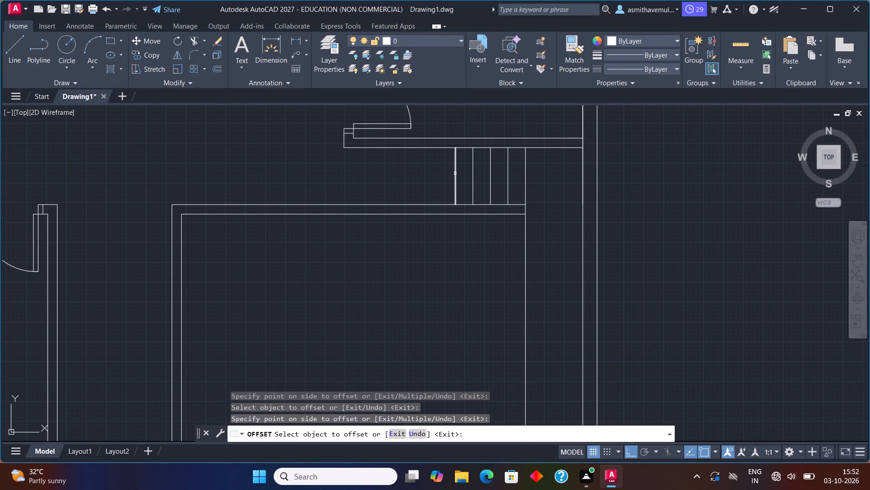
pyautogui.click(454, 174)
pyautogui.click(442, 176)
pyautogui.click(438, 178)
pyautogui.click(413, 183)
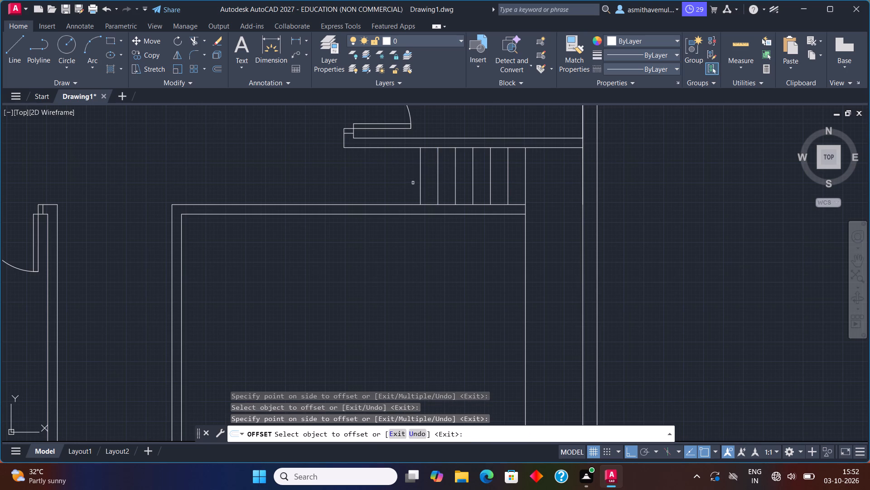
pyautogui.click(420, 179)
pyautogui.click(400, 179)
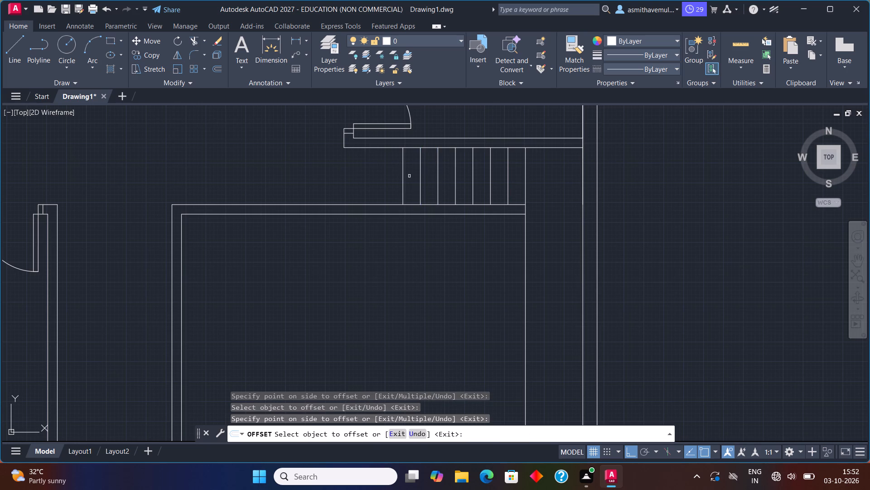
pyautogui.moveTo(409, 176); pyautogui.dragTo(402, 176)
pyautogui.click(402, 176)
pyautogui.click(396, 176)
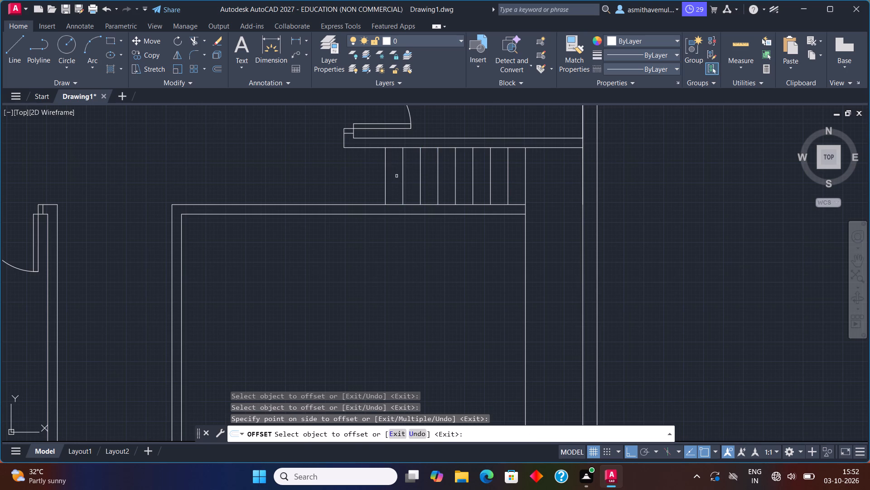
pyautogui.click(386, 175)
pyautogui.click(365, 171)
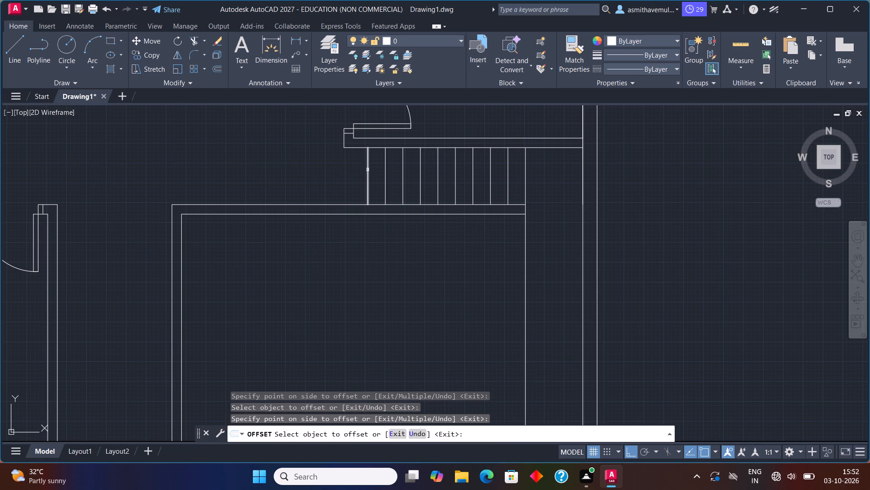
pyautogui.click(368, 169)
pyautogui.click(345, 168)
pyautogui.press('Escape')
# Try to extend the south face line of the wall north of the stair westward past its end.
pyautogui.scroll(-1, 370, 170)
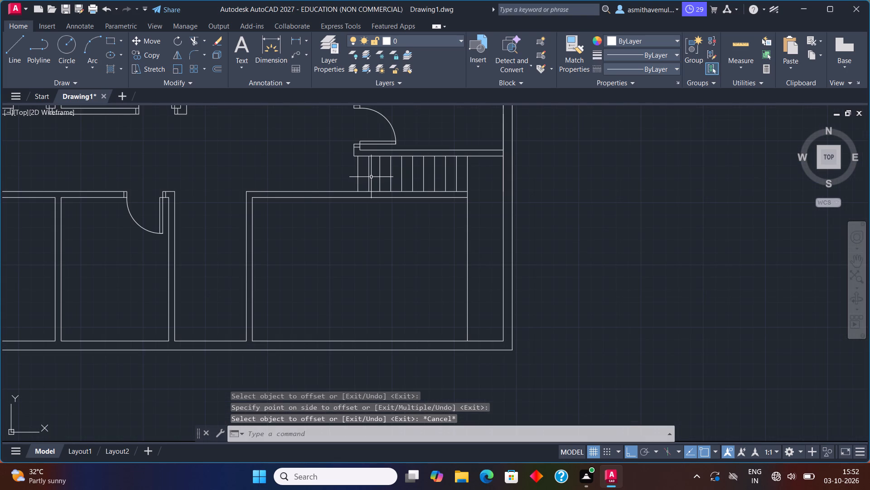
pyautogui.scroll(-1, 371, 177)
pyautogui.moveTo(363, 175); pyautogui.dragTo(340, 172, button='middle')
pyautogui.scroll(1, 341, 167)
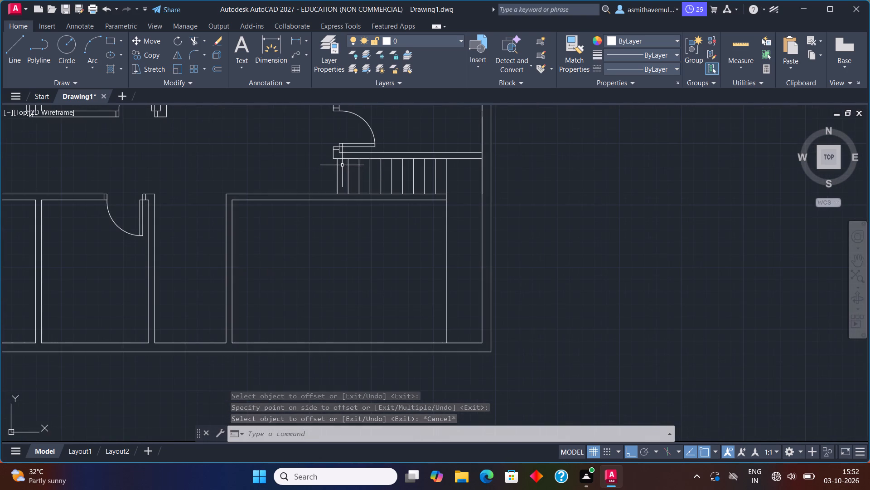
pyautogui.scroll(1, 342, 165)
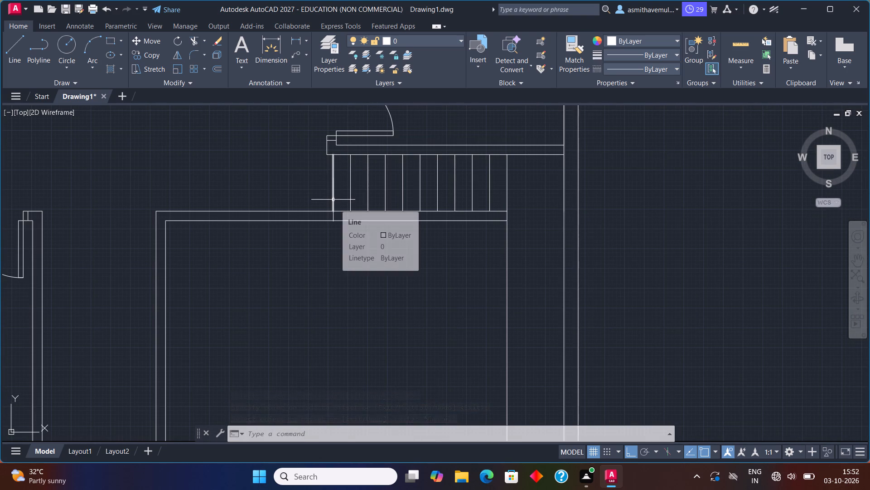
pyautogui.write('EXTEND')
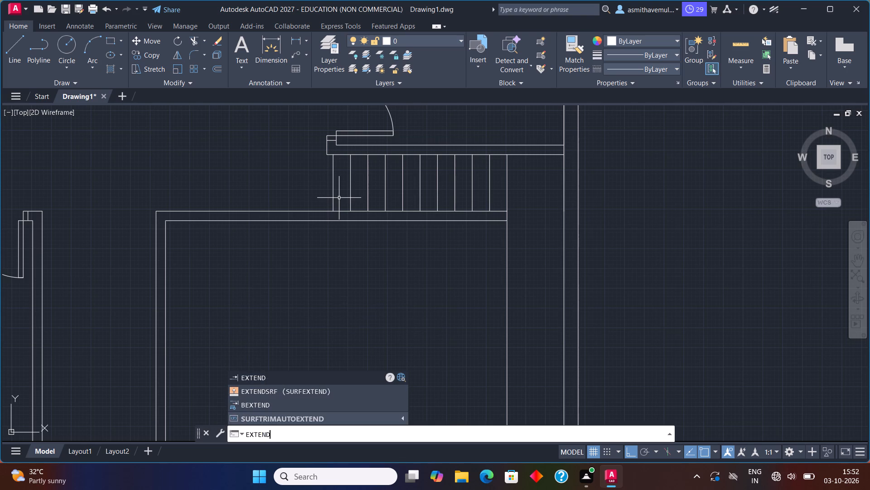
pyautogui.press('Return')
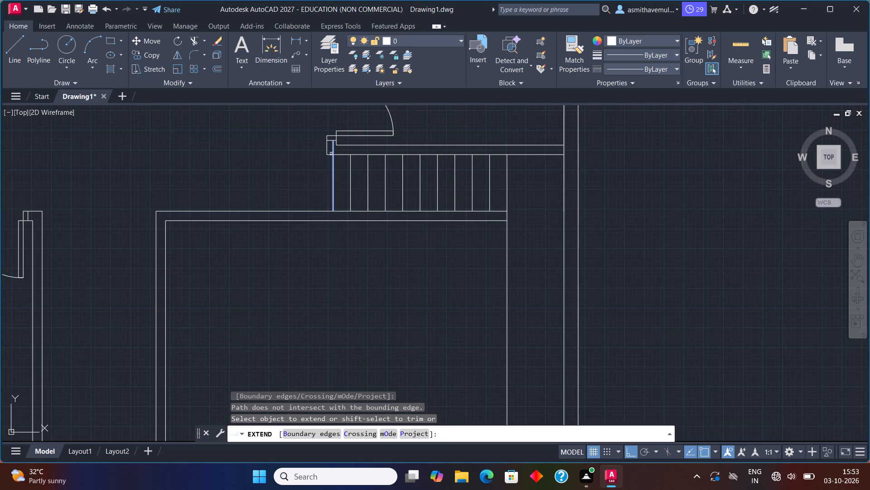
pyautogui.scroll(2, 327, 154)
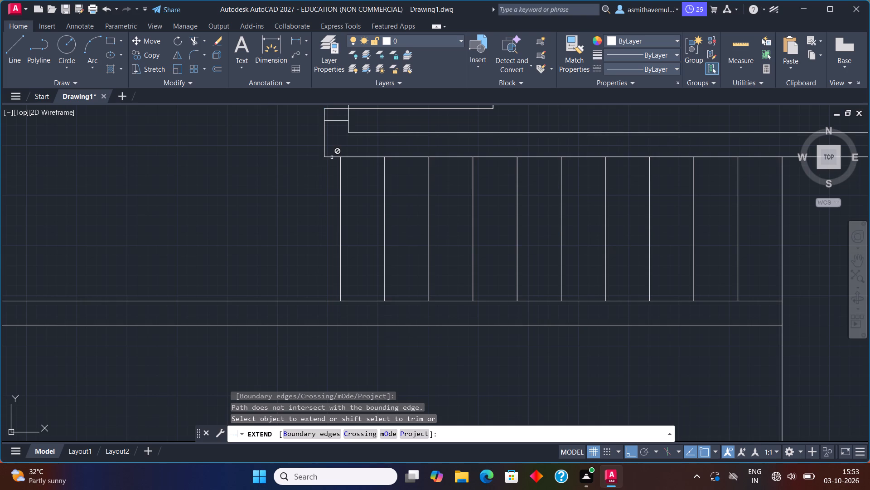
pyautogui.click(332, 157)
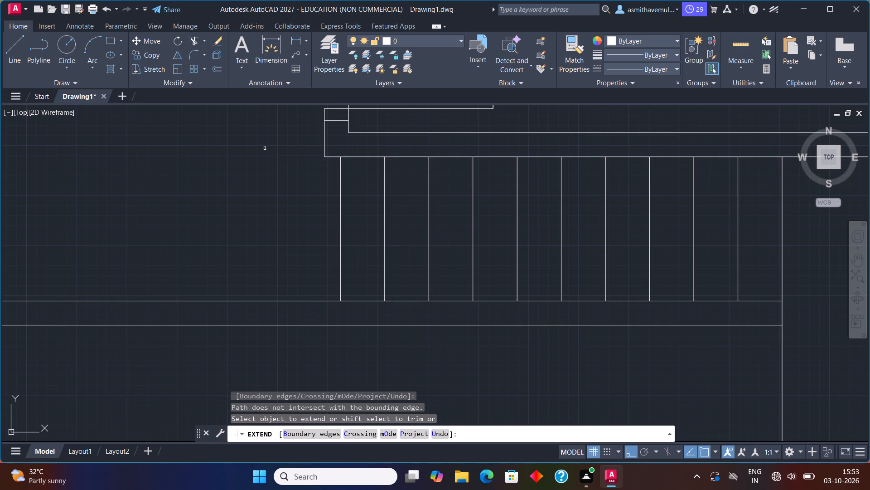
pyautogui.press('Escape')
# Draw a horizontal line west from the southwest corner of the wall north of the stair, beyond the last tread.
pyautogui.press('l')
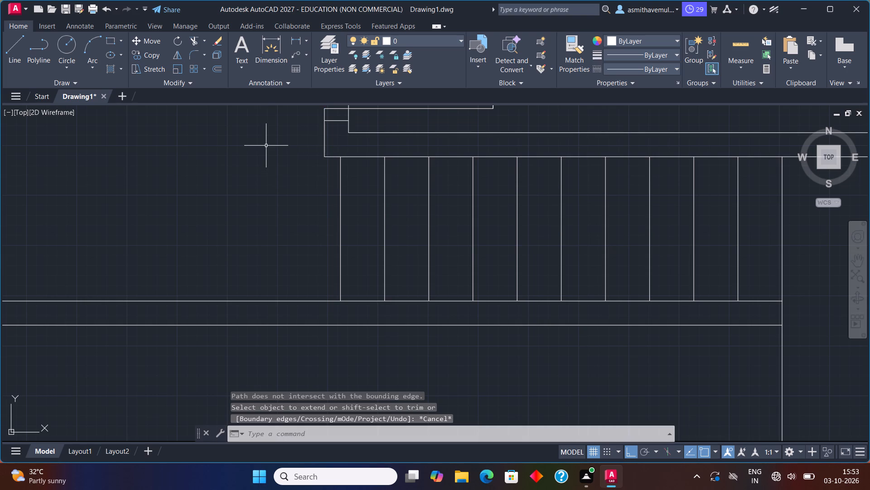
pyautogui.press('Return')
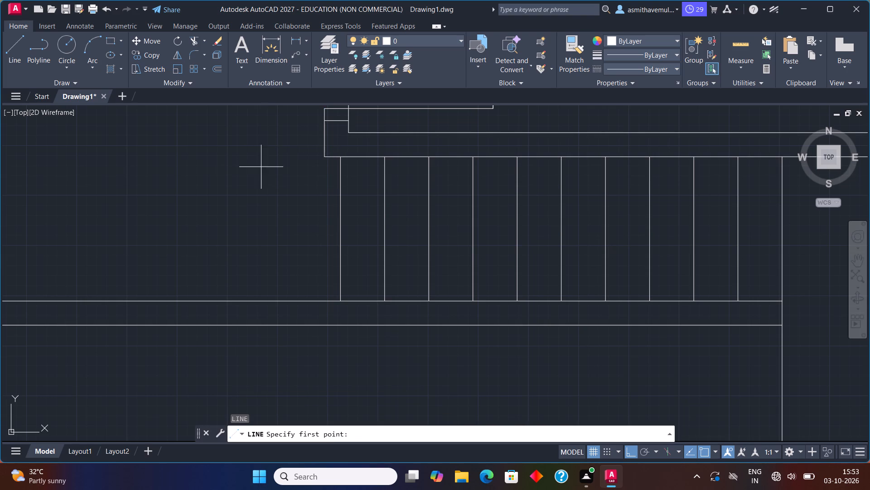
pyautogui.scroll(-2, 265, 170)
pyautogui.moveTo(289, 165); pyautogui.dragTo(275, 165)
pyautogui.click(110, 159)
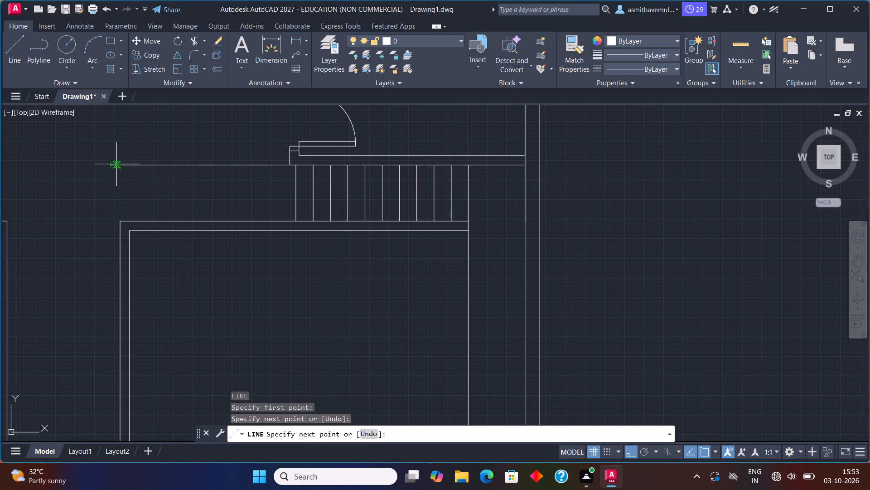
pyautogui.press('Escape')
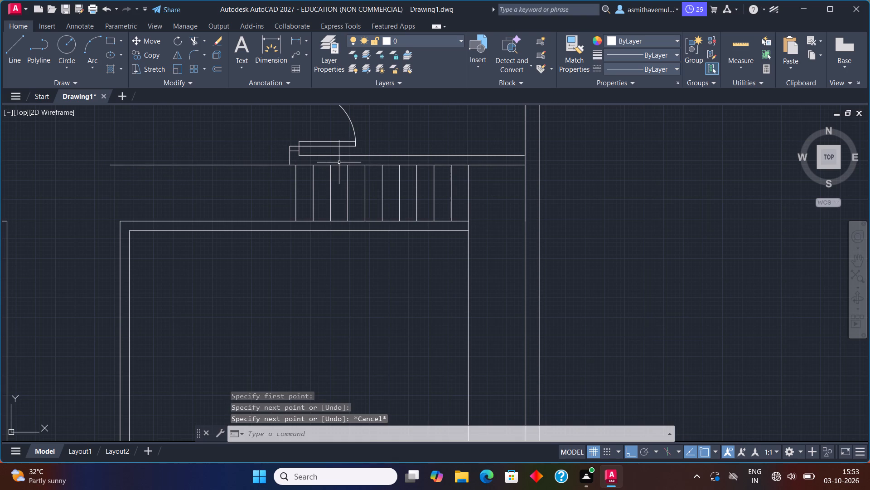
pyautogui.press('l')
pyautogui.press('Escape')
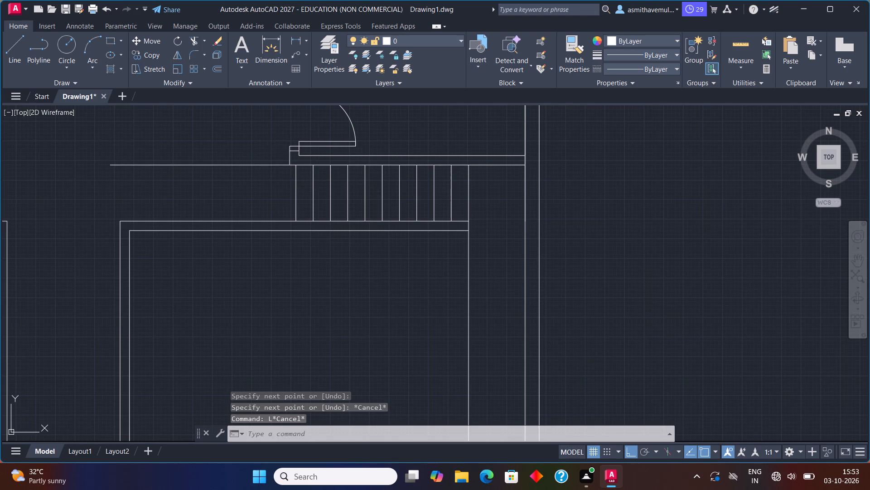
# Offset the new horizontal line 3" north to form a thin wall beside the stair.
pyautogui.press('o')
pyautogui.press('Return')
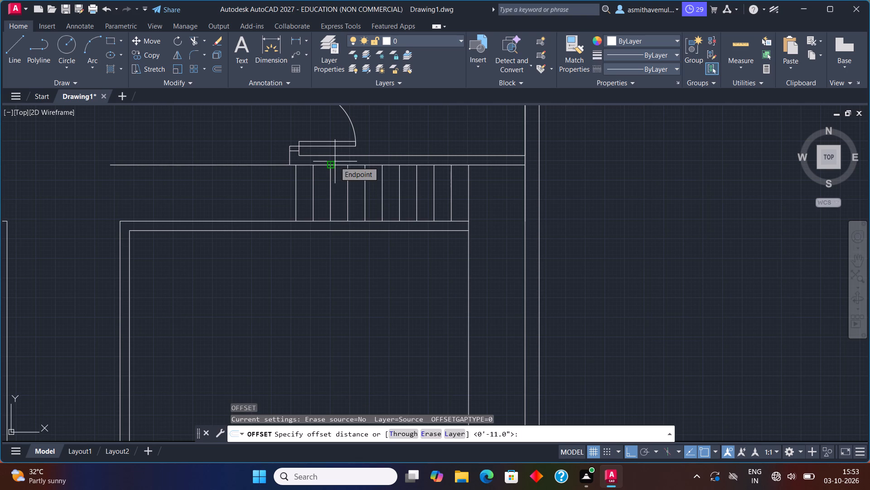
pyautogui.press('3')
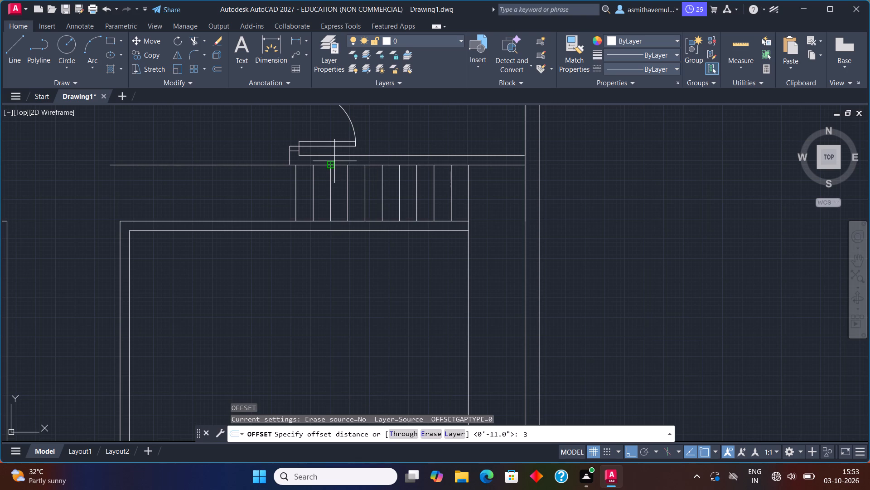
pyautogui.hotkey('shift', '"')
pyautogui.press('Return')
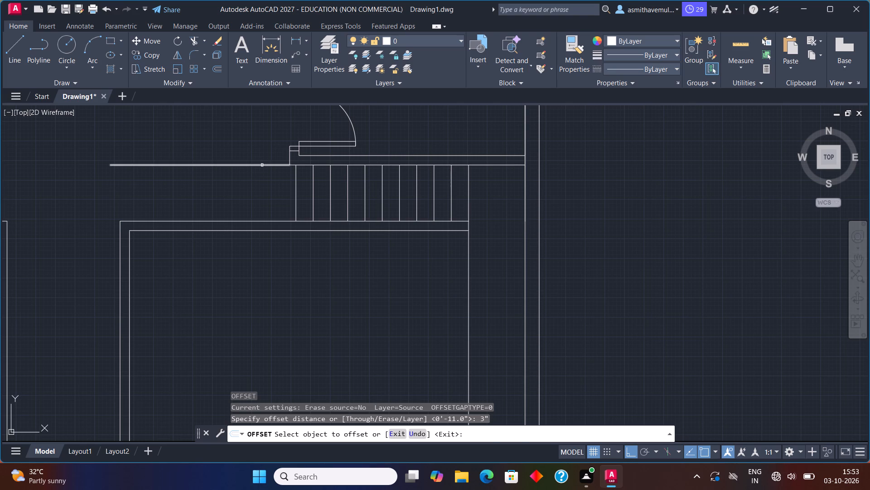
pyautogui.click(262, 165)
pyautogui.click(256, 137)
pyautogui.press('Escape')
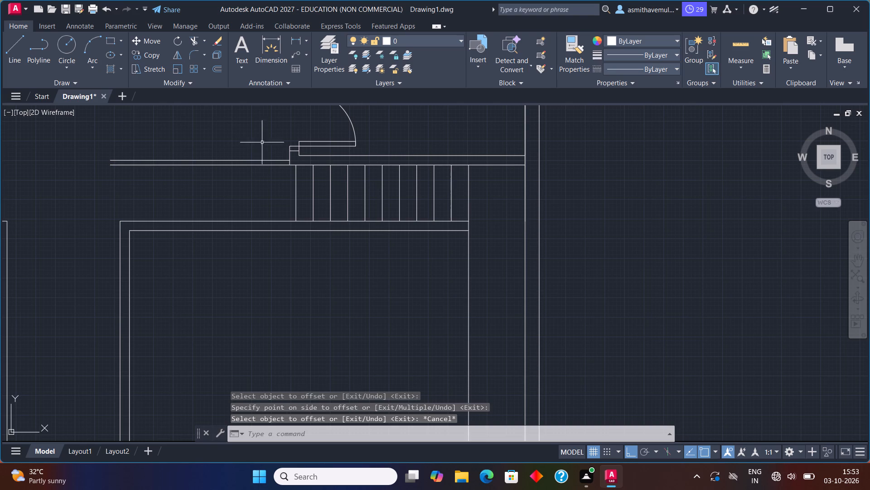
# Offset the westernmost stair tread line 11" west five times in succession to lengthen the stair.
pyautogui.press('o')
pyautogui.press('Return')
pyautogui.write('11')
pyautogui.hotkey('shift', '"')
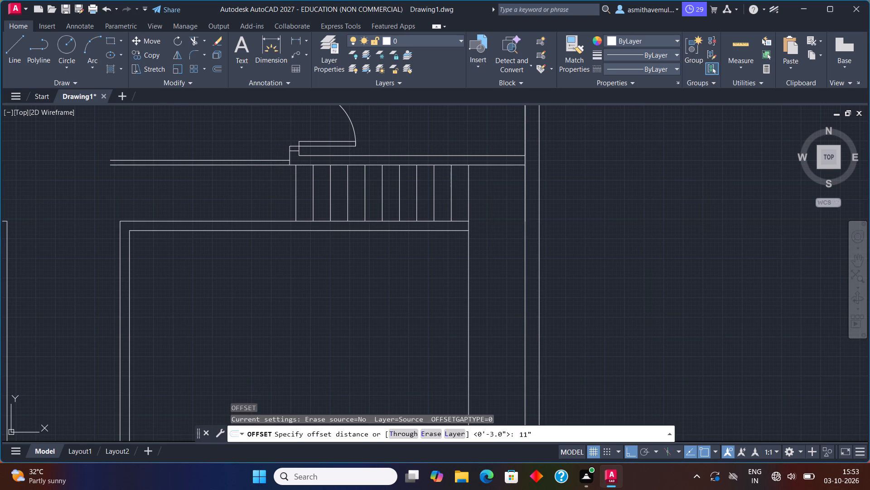
pyautogui.press('Return')
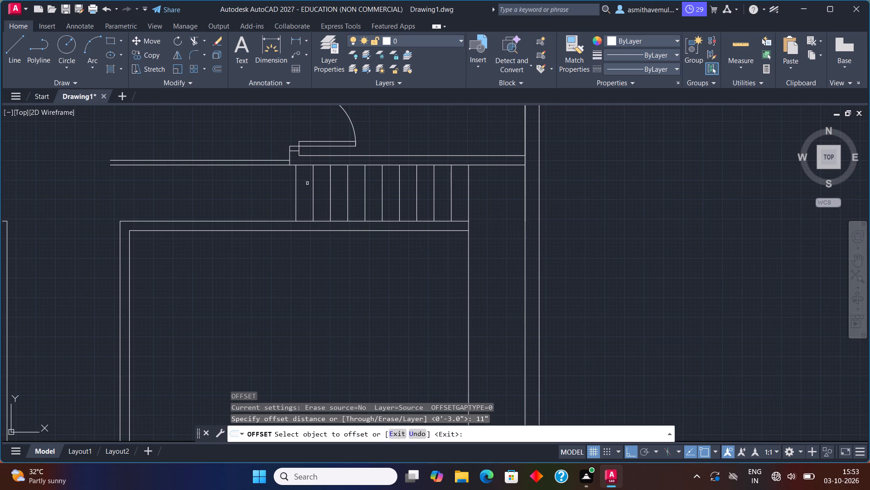
pyautogui.click(296, 189)
pyautogui.click(276, 193)
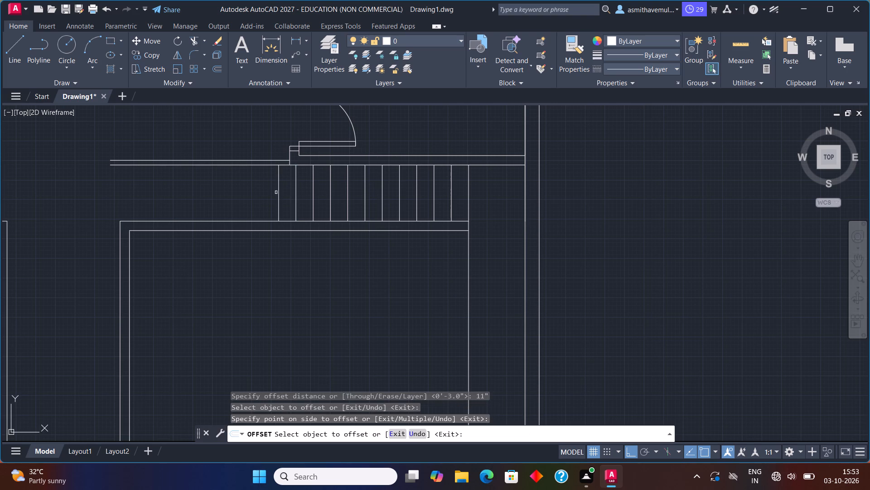
pyautogui.click(279, 191)
pyautogui.click(266, 192)
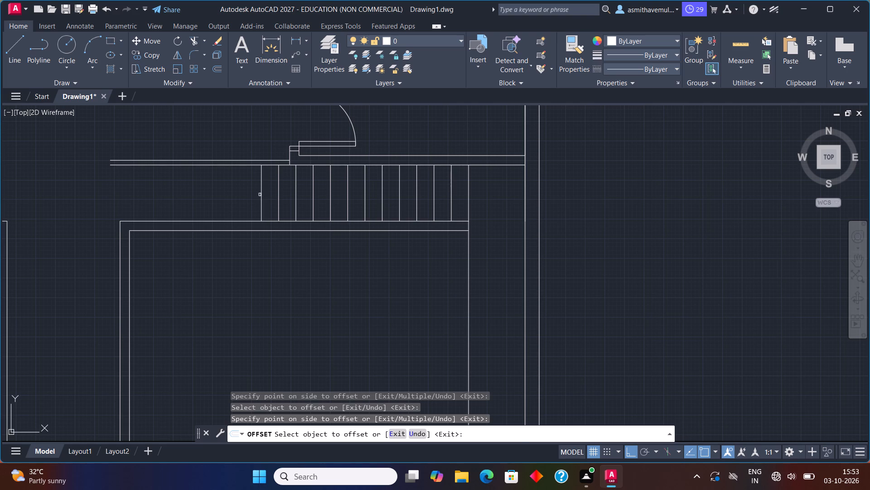
pyautogui.click(261, 195)
pyautogui.click(239, 194)
pyautogui.click(243, 193)
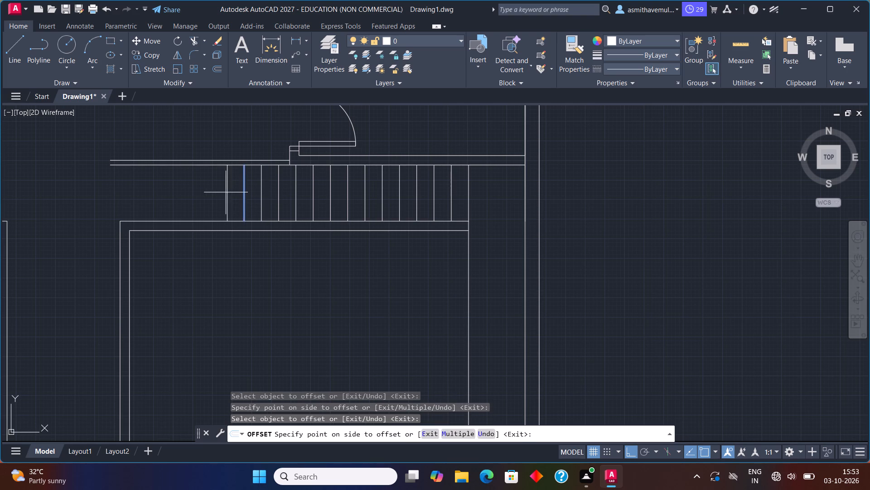
pyautogui.click(222, 193)
pyautogui.click(226, 192)
pyautogui.click(206, 192)
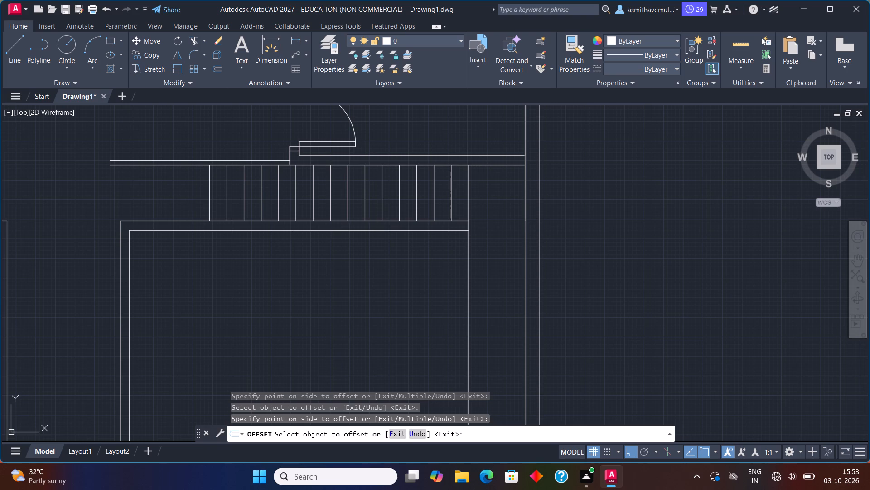
pyautogui.press('Escape')
# Draw a short vertical line from the westernmost tread's north end up to the 3" offset line.
pyautogui.press('l')
pyautogui.press('Return')
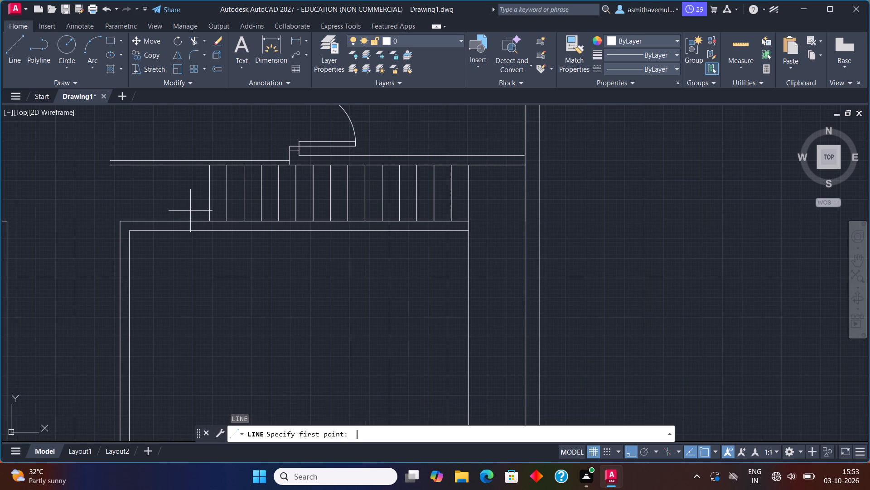
pyautogui.moveTo(234, 200); pyautogui.dragTo(257, 232, button='middle')
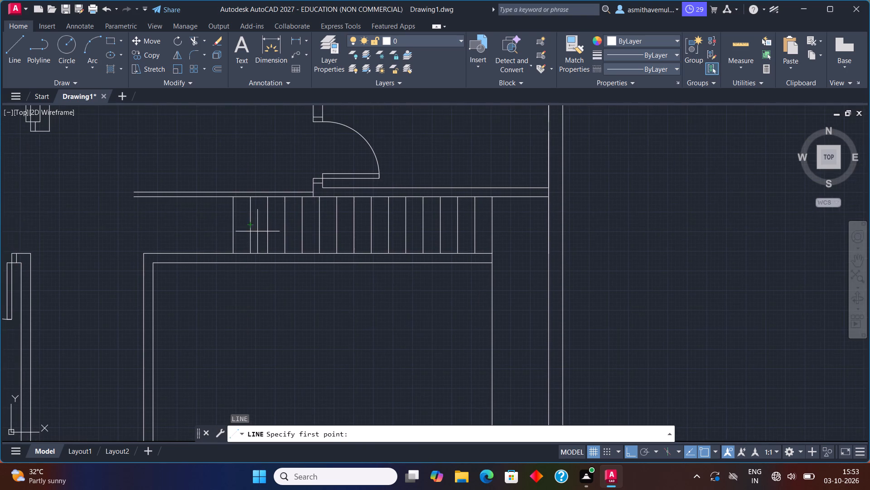
pyautogui.scroll(1, 256, 226)
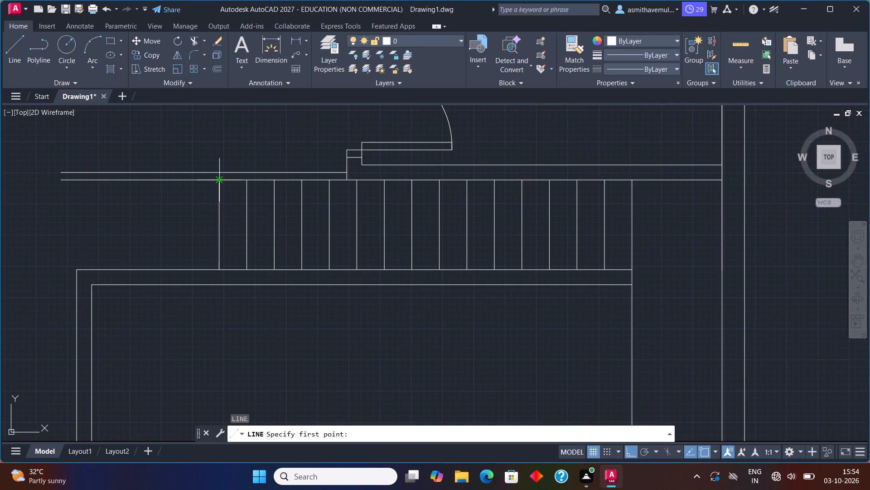
pyautogui.click(219, 180)
pyautogui.click(219, 171)
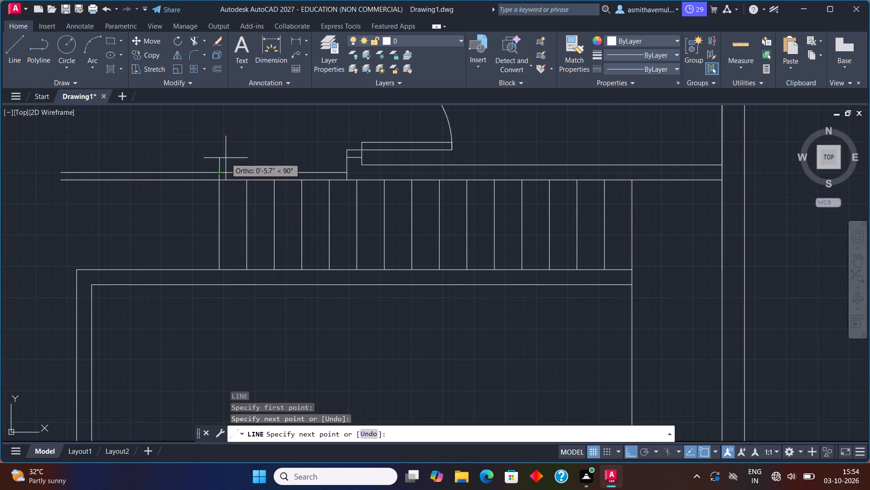
pyautogui.press('Escape')
# Trim both thin wall lines west of the short closing line at the westernmost tread.
pyautogui.press('t')
pyautogui.write('RIM')
pyautogui.press('Return')
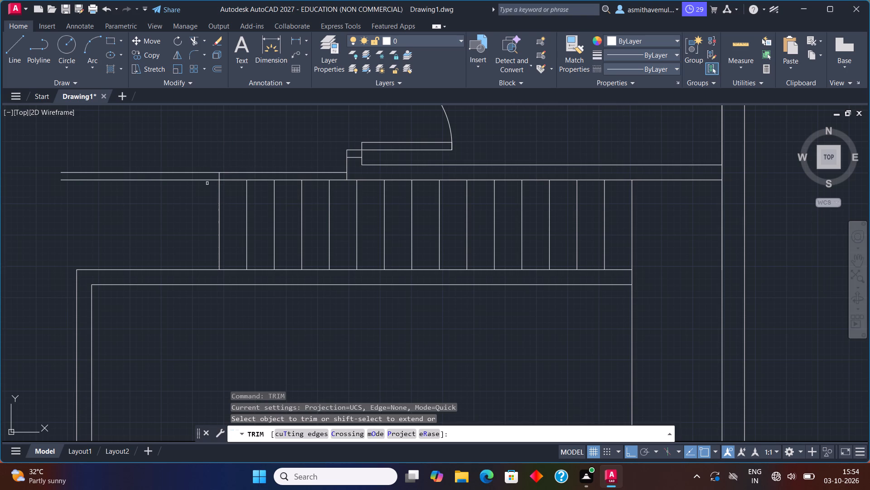
pyautogui.moveTo(209, 177); pyautogui.dragTo(201, 190)
pyautogui.moveTo(202, 158); pyautogui.dragTo(185, 188)
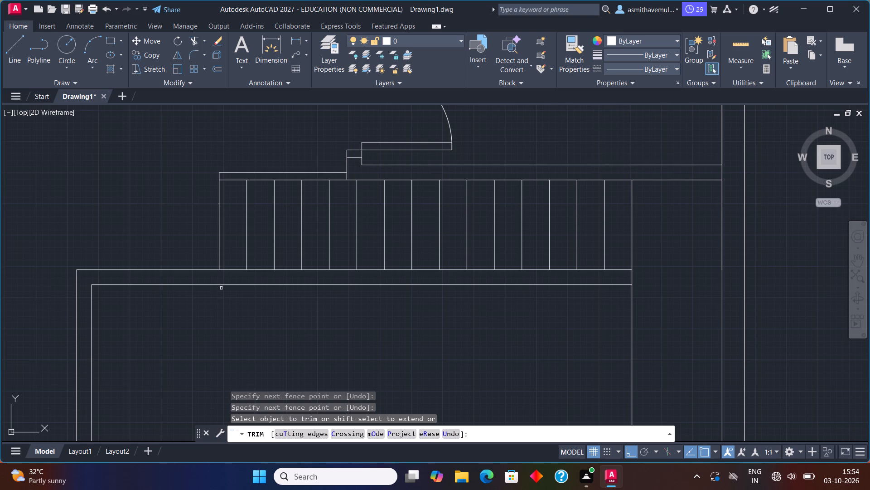
pyautogui.scroll(-1, 230, 294)
pyautogui.middleClick(242, 309)
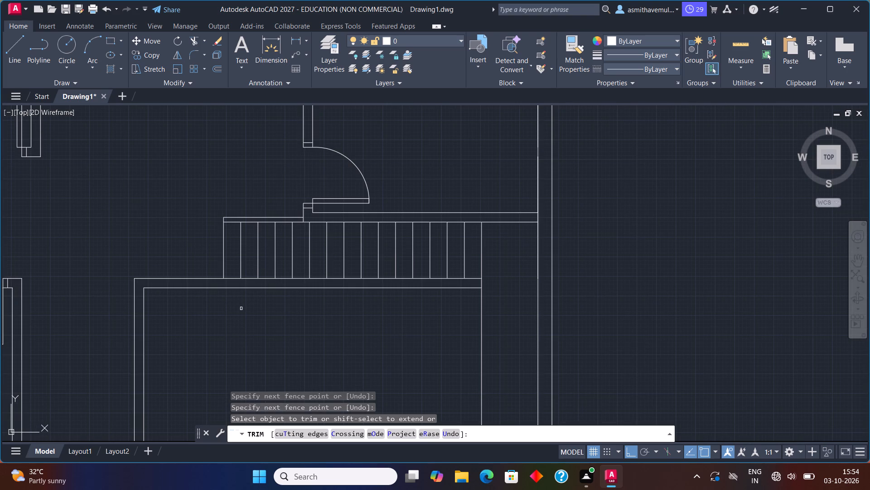
pyautogui.press('Escape')
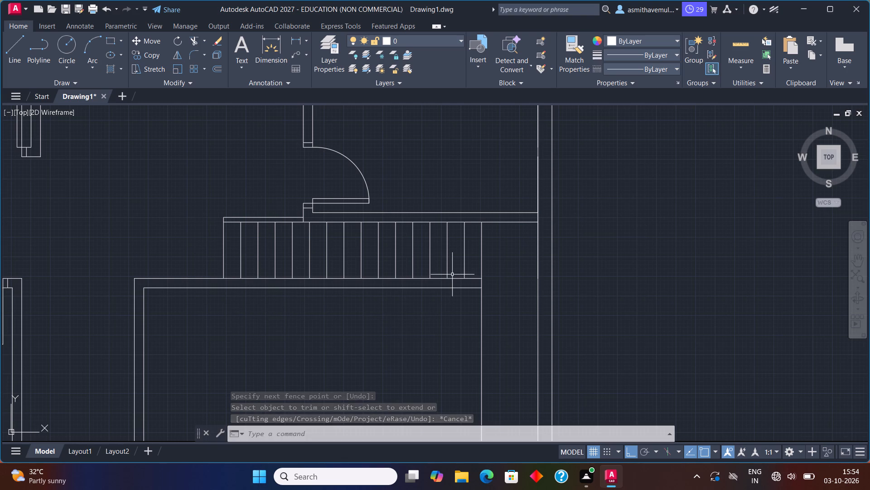
# Draw a horizontal line from the corridor wall's northeast corner east to the east wall's inner face, across the 3' space.
pyautogui.moveTo(453, 275); pyautogui.dragTo(399, 206, button='middle')
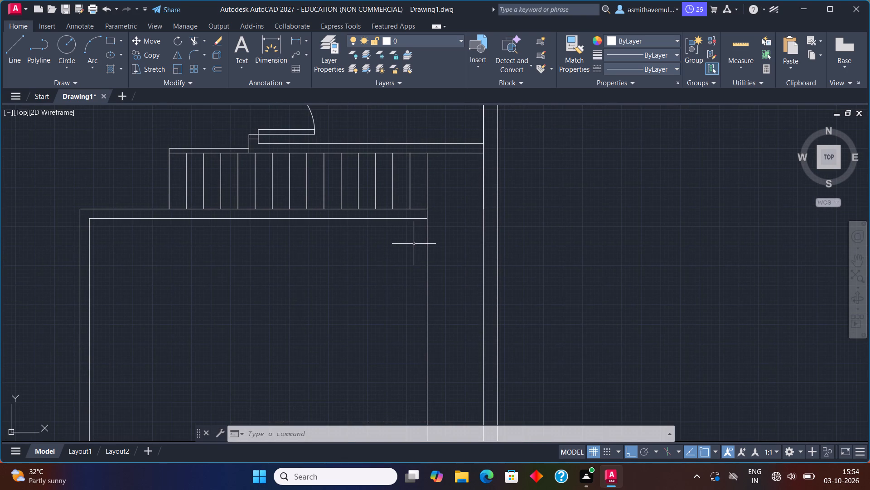
pyautogui.press('l')
pyautogui.press('Return')
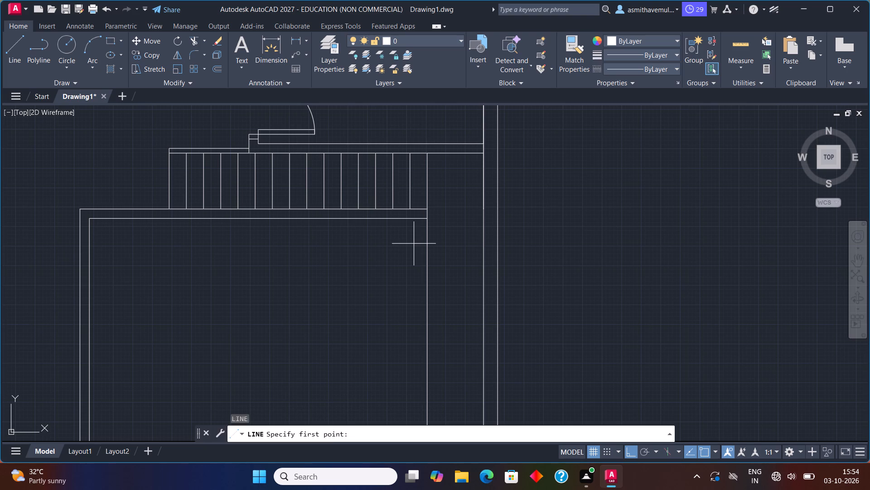
pyautogui.click(430, 207)
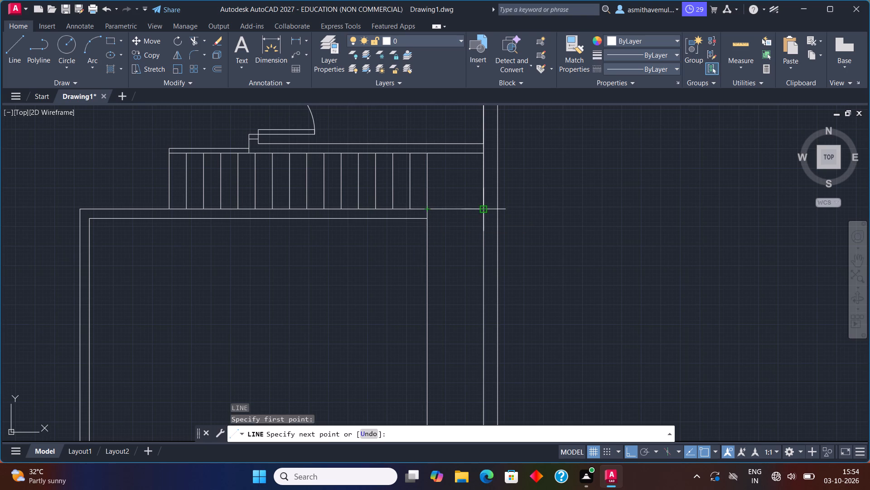
pyautogui.click(483, 212)
pyautogui.press('Escape')
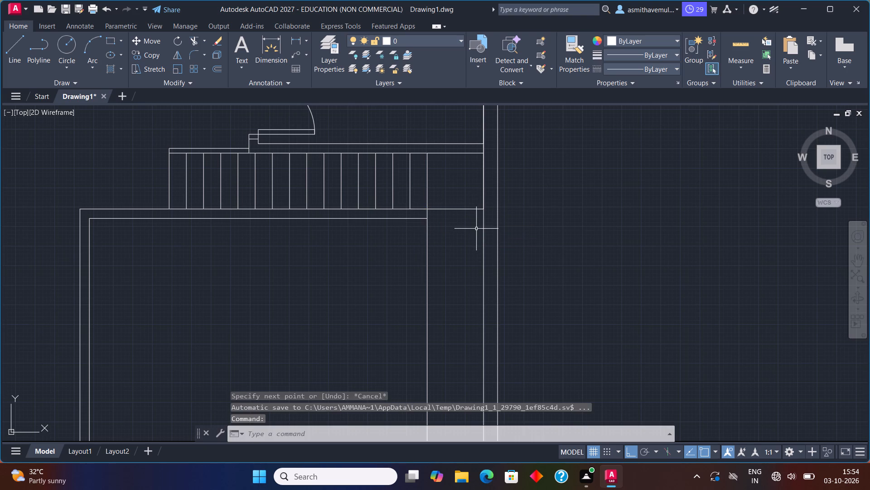
# Offset the horizontal line across the 3' space along the east wall 11" south five times in succession as stair treads.
pyautogui.press('o')
pyautogui.press('Return')
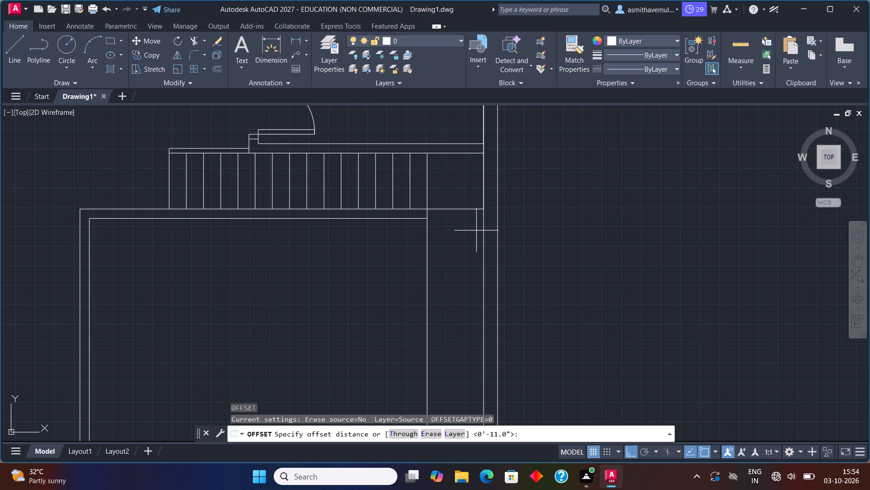
pyautogui.write('11')
pyautogui.hotkey('shift', '"')
pyautogui.press('Return')
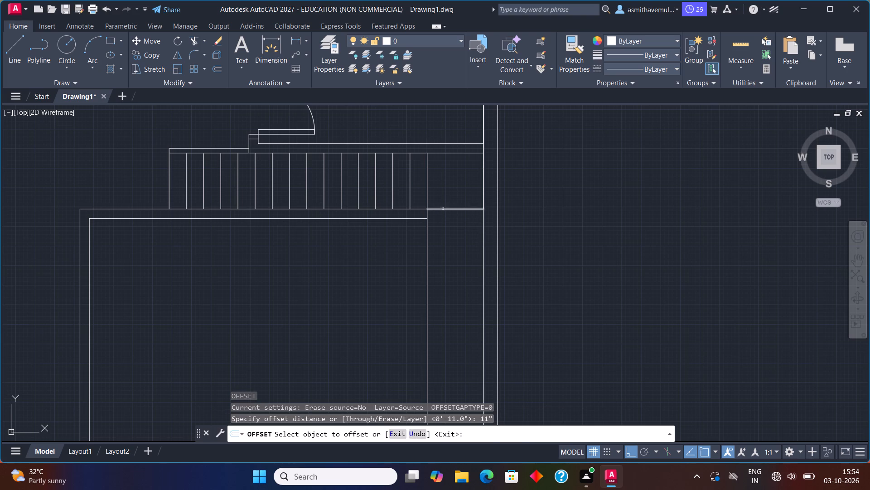
pyautogui.moveTo(443, 209); pyautogui.dragTo(443, 214)
pyautogui.click(451, 262)
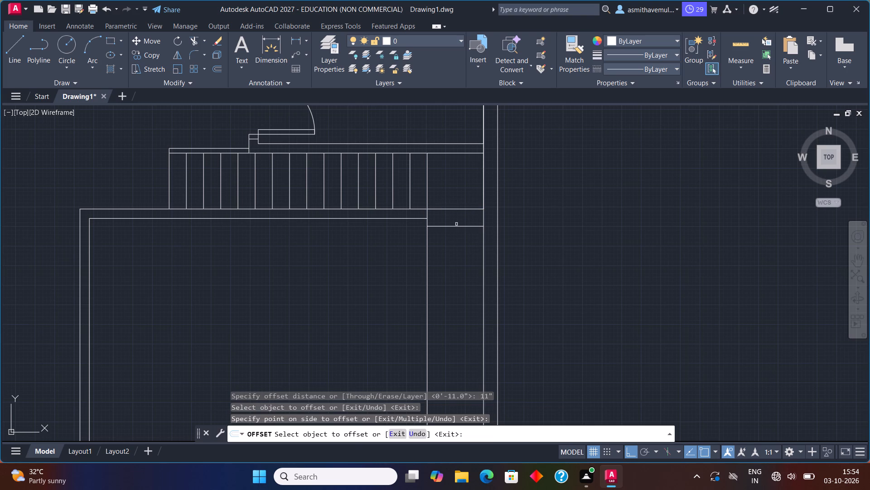
pyautogui.click(456, 226)
pyautogui.click(458, 266)
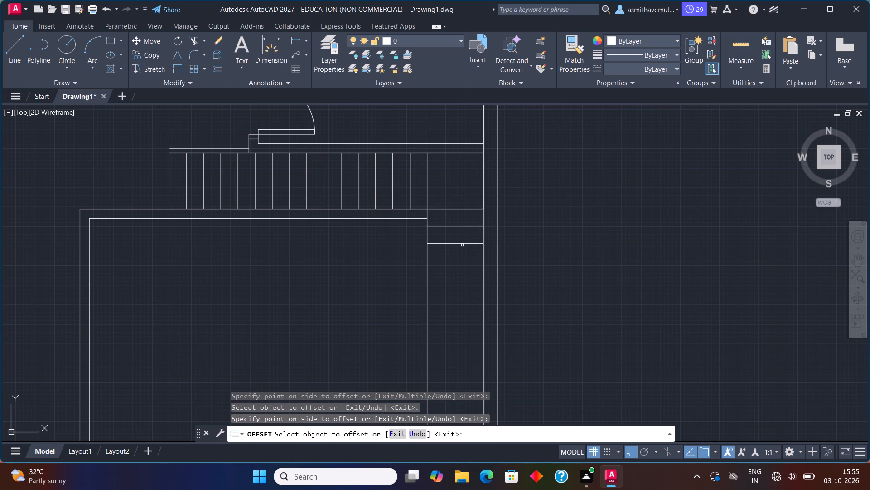
pyautogui.click(464, 243)
pyautogui.click(462, 262)
pyautogui.click(462, 262)
pyautogui.click(460, 274)
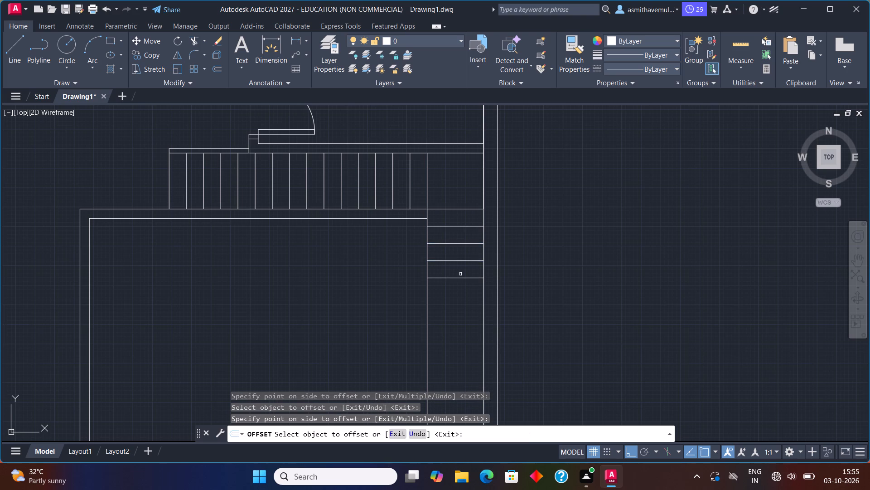
pyautogui.click(461, 277)
pyautogui.click(459, 302)
pyautogui.press('Escape')
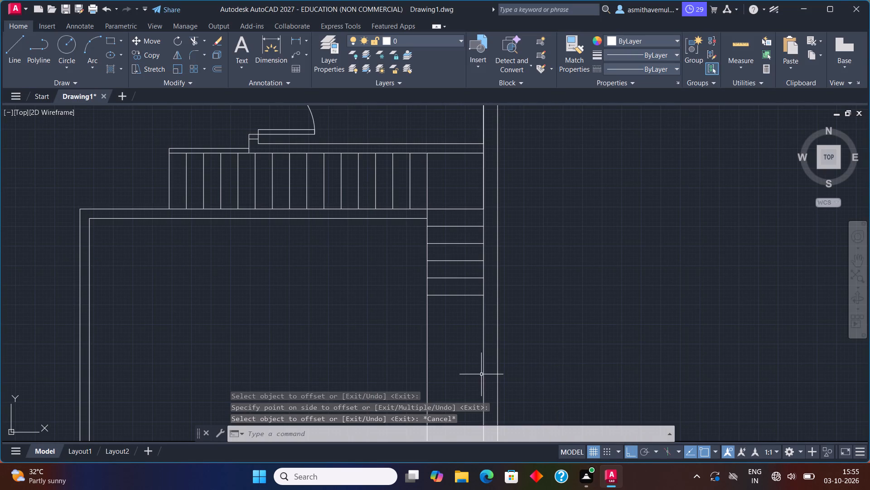
# Trim the vertical line bounding the 3' space on the west, south of the last tread.
pyautogui.moveTo(478, 372); pyautogui.dragTo(527, 307, button='middle')
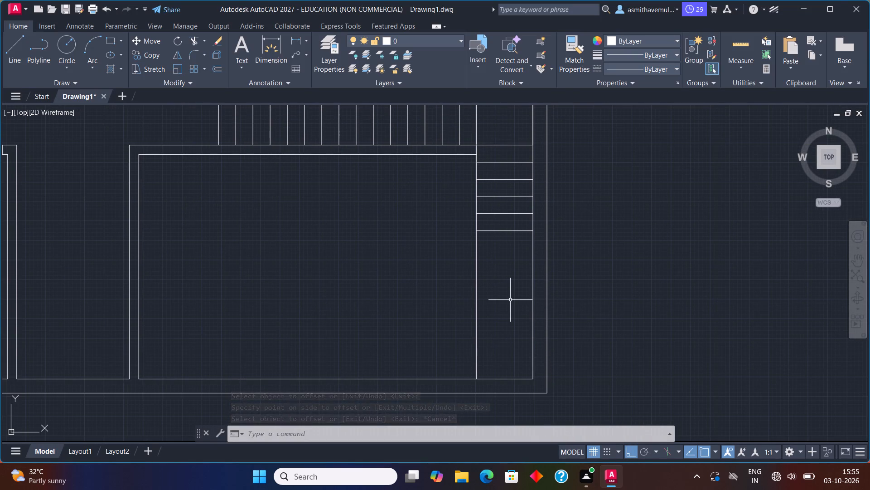
pyautogui.press('t')
pyautogui.write('RIM')
pyautogui.press('Return')
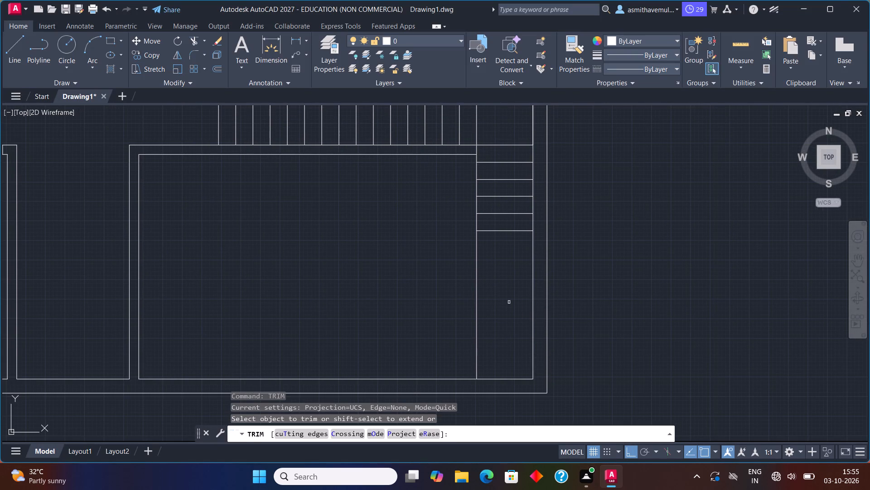
pyautogui.moveTo(510, 304); pyautogui.dragTo(506, 308)
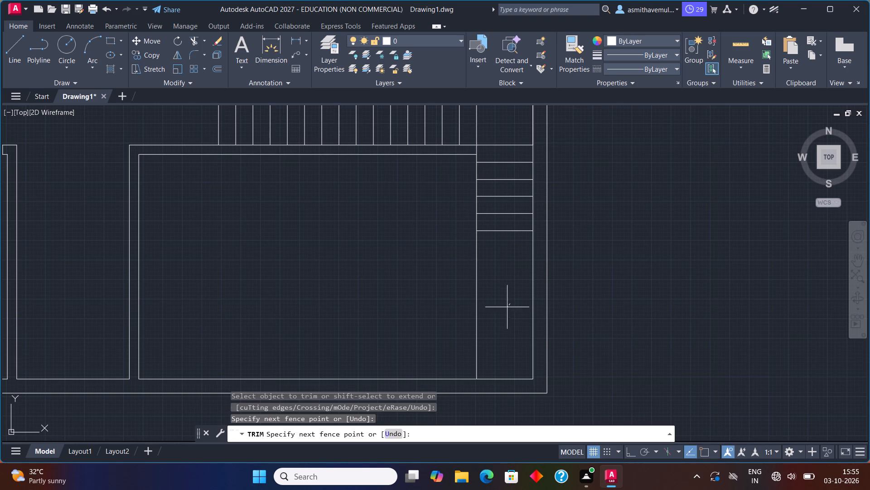
pyautogui.moveTo(506, 308); pyautogui.dragTo(419, 339)
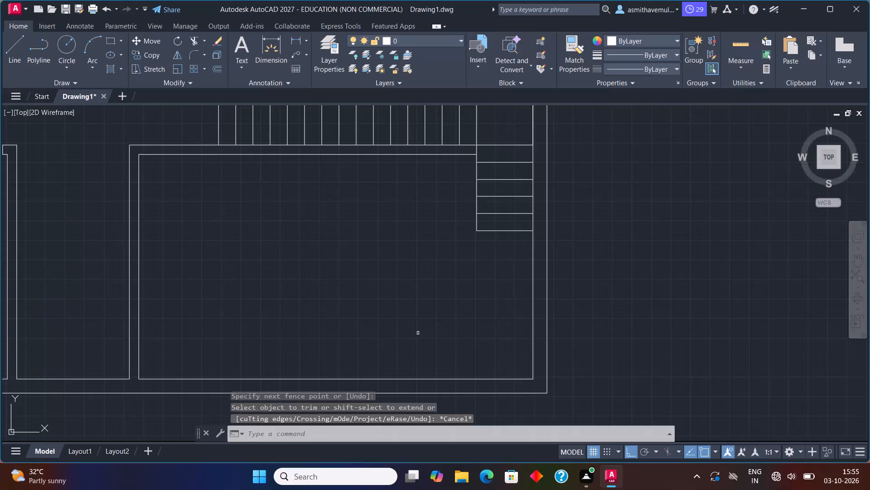
# Examine the whole floor plan with its new stair, along with the labelled office plan south of it.
pyautogui.scroll(-3, 245, 175)
pyautogui.moveTo(242, 228); pyautogui.dragTo(248, 229, button='middle')
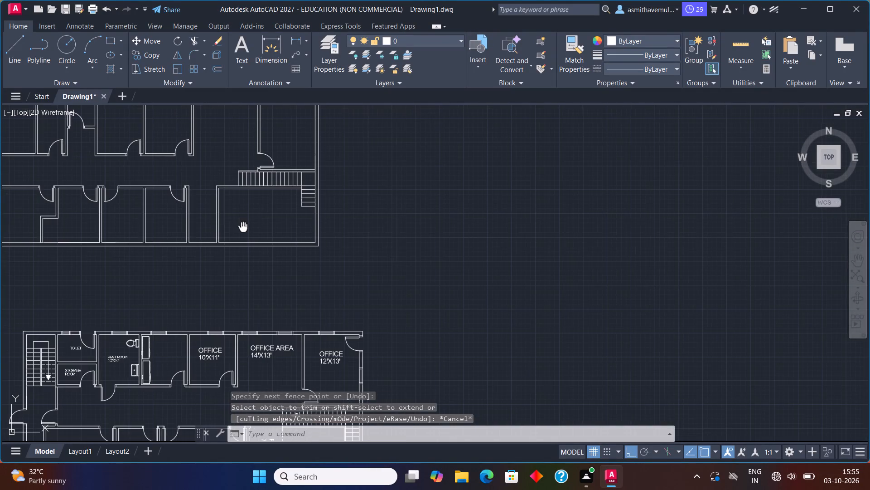
pyautogui.moveTo(248, 229); pyautogui.dragTo(368, 285, button='middle')
pyautogui.scroll(1, 368, 267)
pyautogui.moveTo(368, 266); pyautogui.dragTo(408, 285, button='middle')
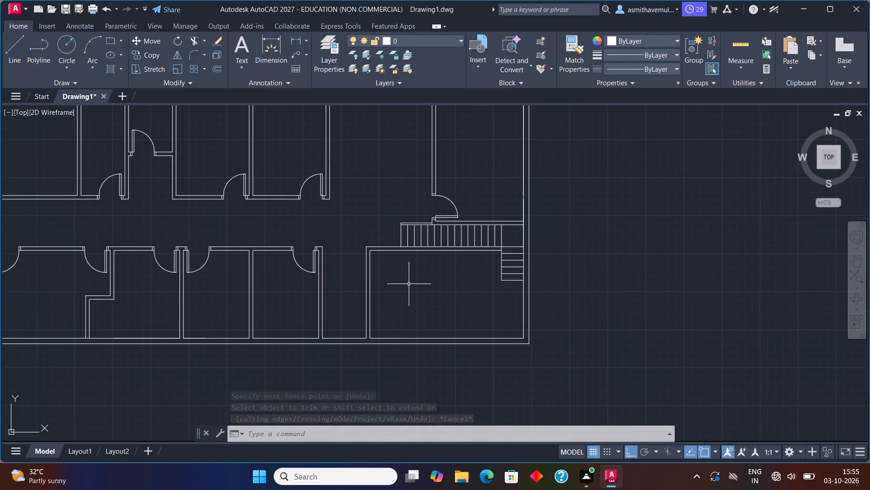
pyautogui.scroll(1, 417, 271)
pyautogui.scroll(-2, 418, 269)
pyautogui.scroll(3, 438, 311)
pyautogui.scroll(-5, 445, 302)
pyautogui.scroll(1, 442, 289)
pyautogui.moveTo(442, 289); pyautogui.dragTo(472, 306, button='middle')
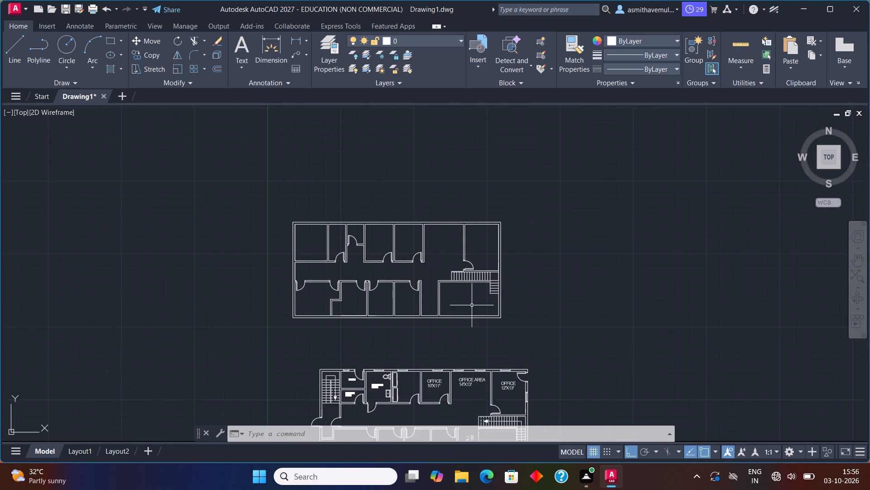
pyautogui.scroll(2, 463, 305)
pyautogui.moveTo(459, 304); pyautogui.dragTo(575, 347, button='middle')
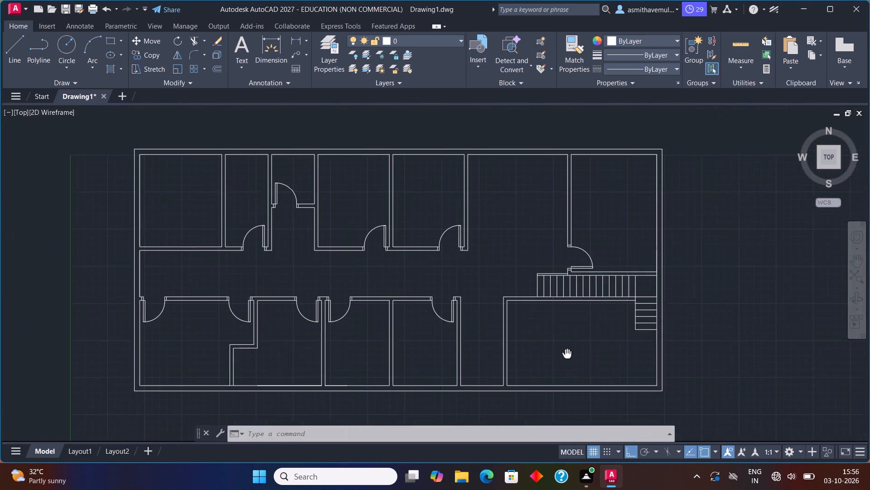
pyautogui.moveTo(575, 347); pyautogui.dragTo(577, 345, button='middle')
pyautogui.moveTo(476, 337); pyautogui.dragTo(464, 359, button='middle')
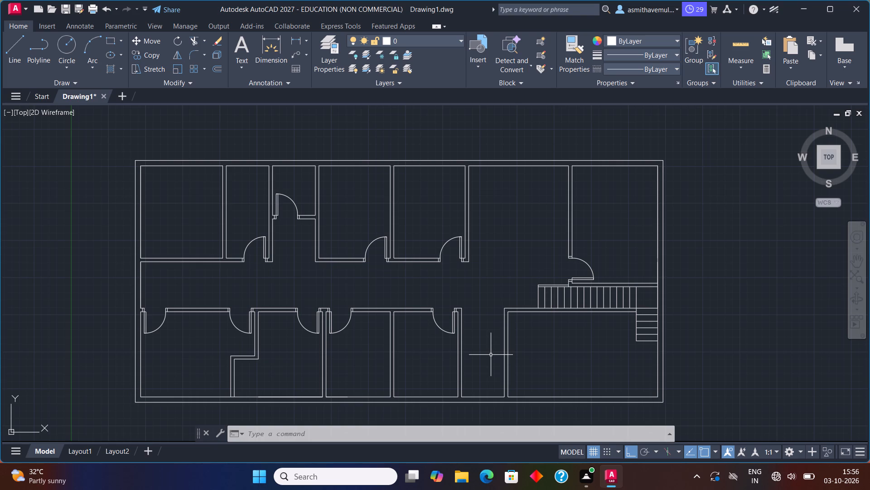
# Draw a rectangle 3' long and 9" wide in the empty area east of the floor plan.
pyautogui.moveTo(495, 289); pyautogui.dragTo(338, 203, button='middle')
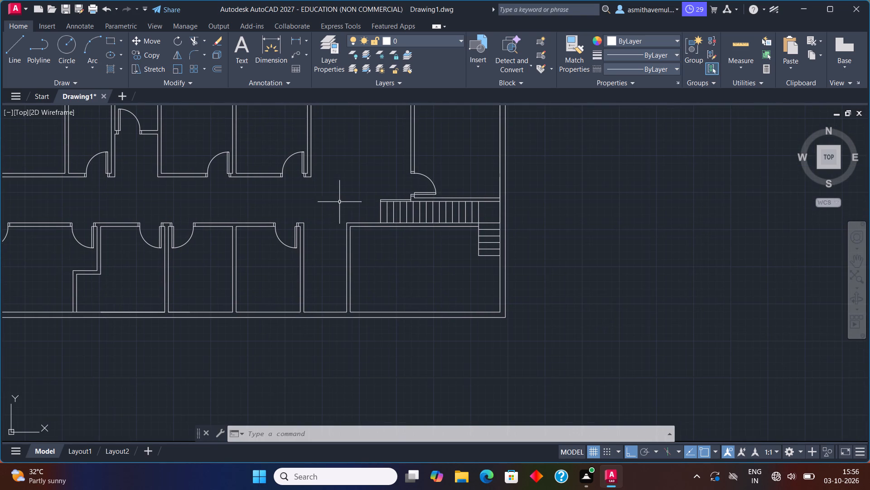
pyautogui.moveTo(567, 246); pyautogui.dragTo(485, 274, button='middle')
pyautogui.write('REC')
pyautogui.press('Return')
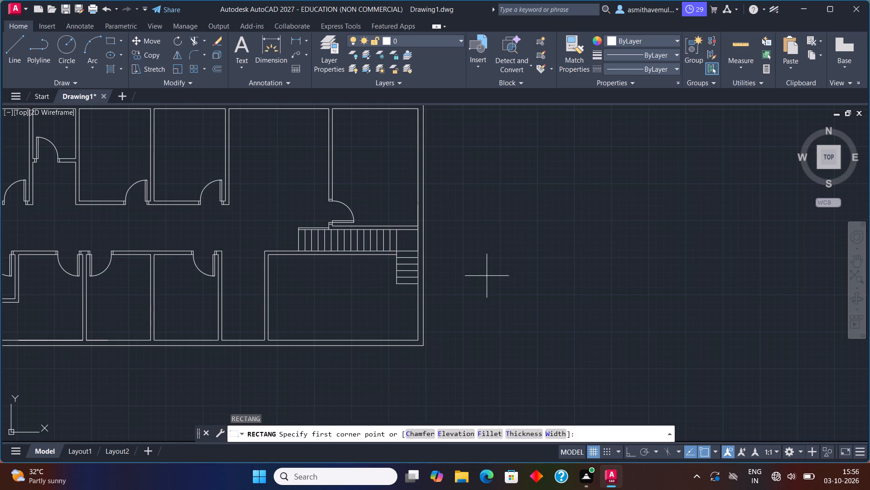
pyautogui.click(488, 277)
pyautogui.press('d')
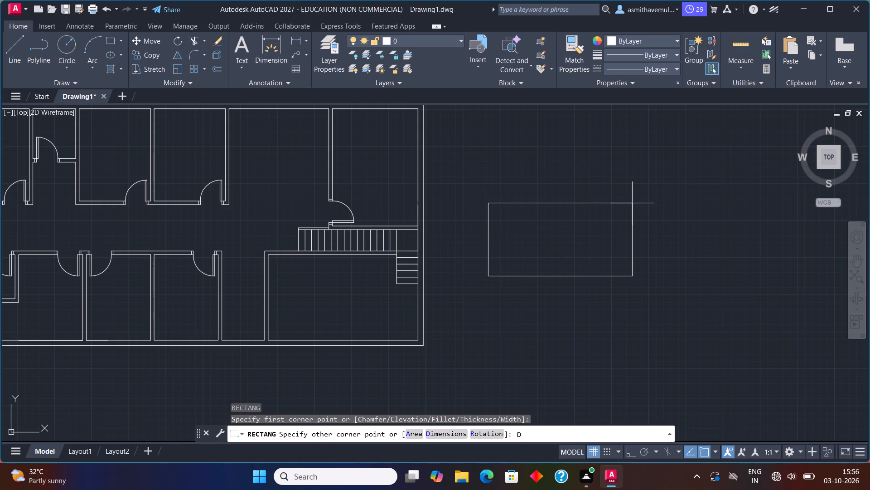
pyautogui.press('Return')
pyautogui.write("3'")
pyautogui.press('Return')
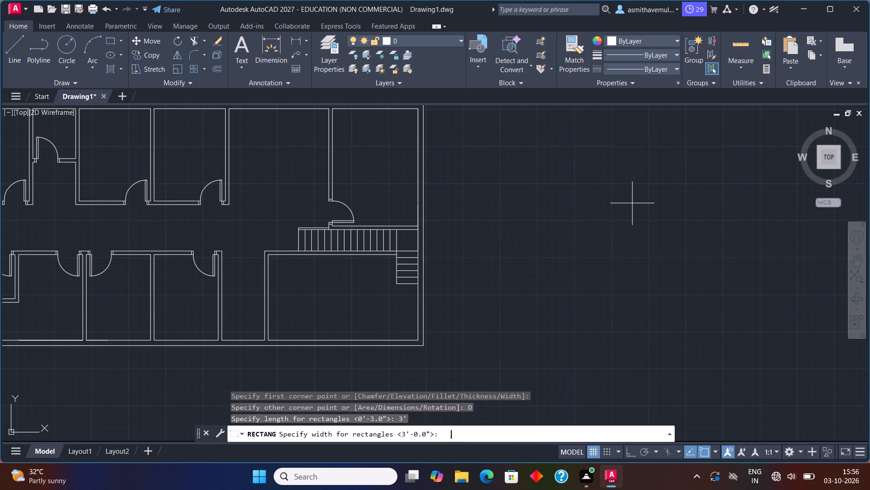
pyautogui.press('9')
pyautogui.hotkey('shift', '"')
pyautogui.press('Return')
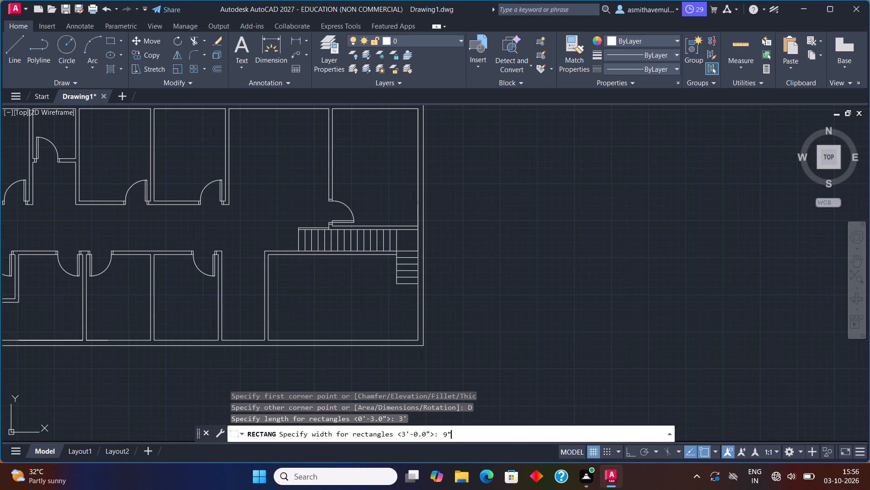
pyautogui.click(571, 250)
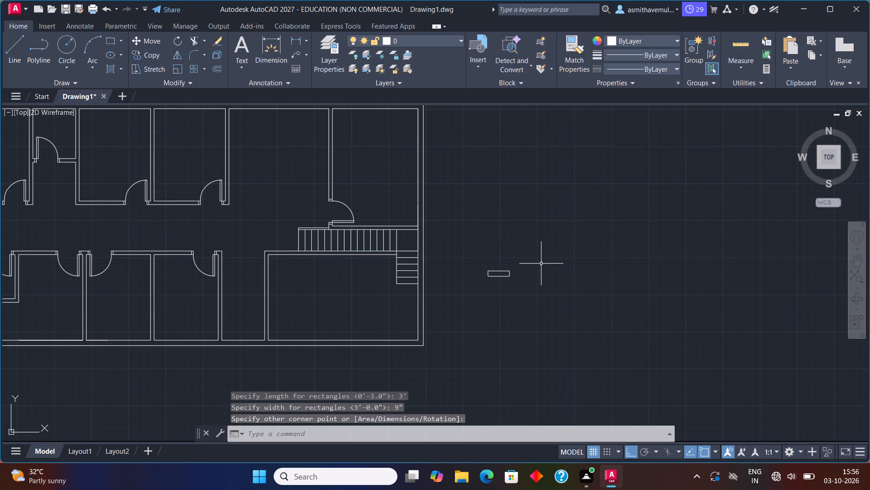
# Draw a horizontal centre line through the 3' by 9" rectangle between the midpoints of its short sides.
pyautogui.scroll(2, 522, 270)
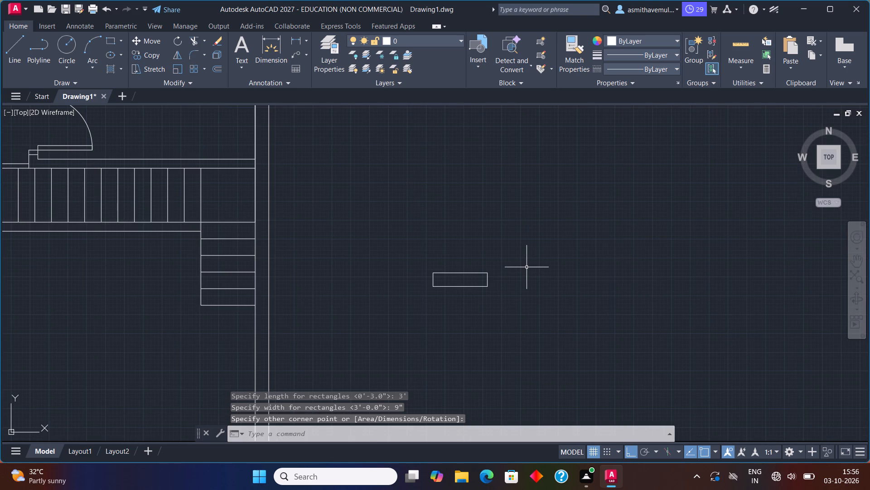
pyautogui.moveTo(527, 271); pyautogui.dragTo(552, 263, button='middle')
pyautogui.scroll(2, 551, 263)
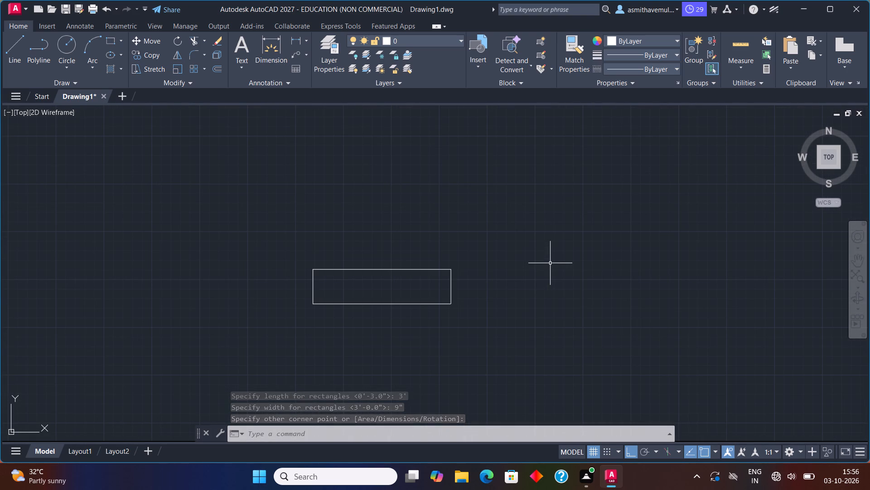
pyautogui.press('l')
pyautogui.press('Return')
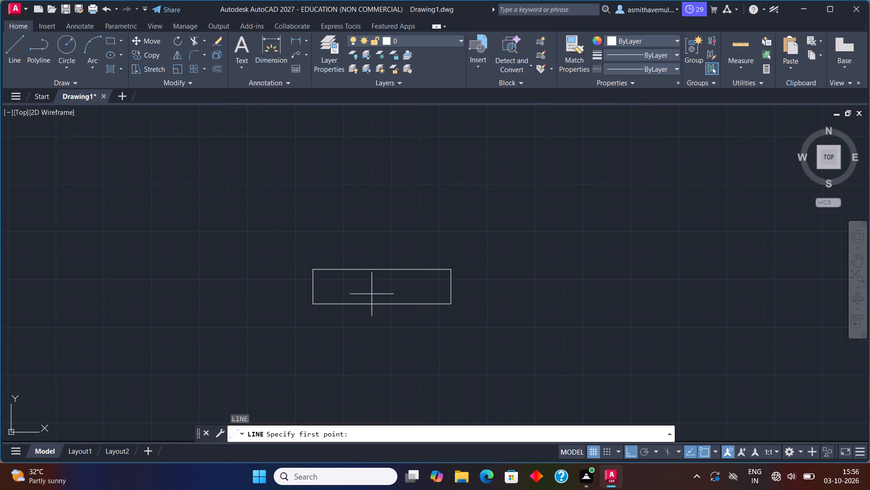
pyautogui.click(313, 287)
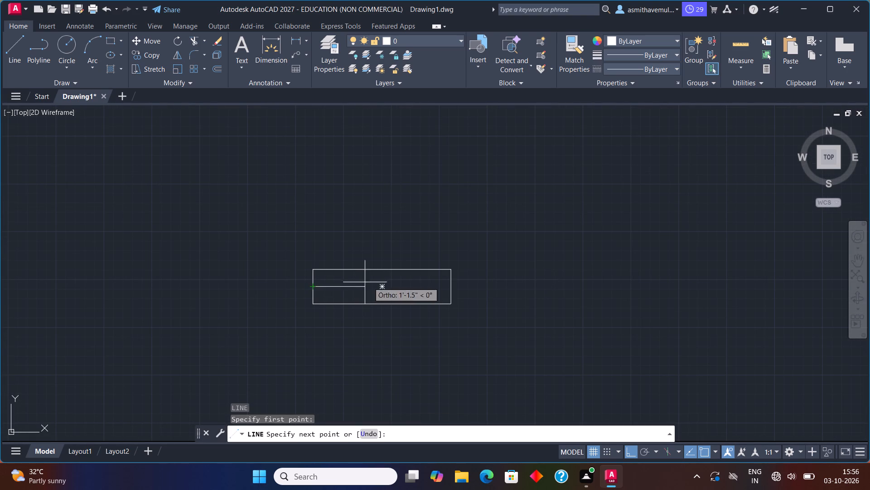
pyautogui.click(454, 288)
pyautogui.press('Escape')
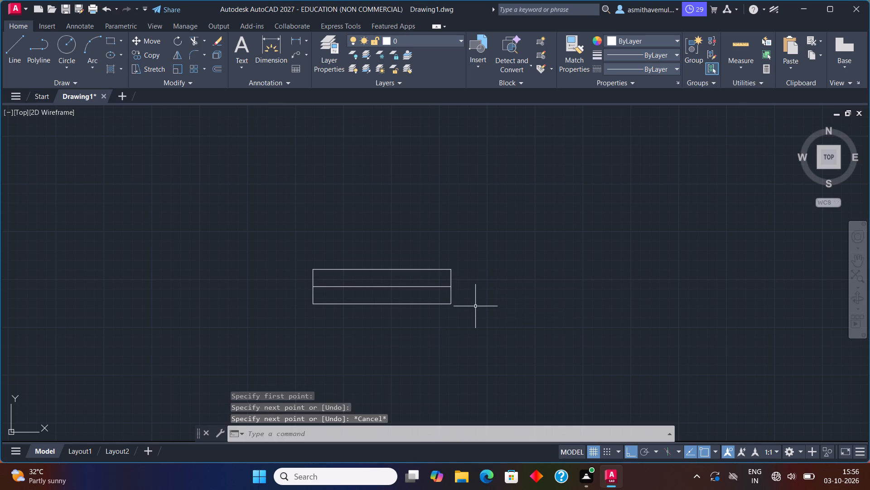
# Explode the 3' by 9" rectangle into separate lines.
pyautogui.click(430, 305)
pyautogui.press('x')
pyautogui.press('Return')
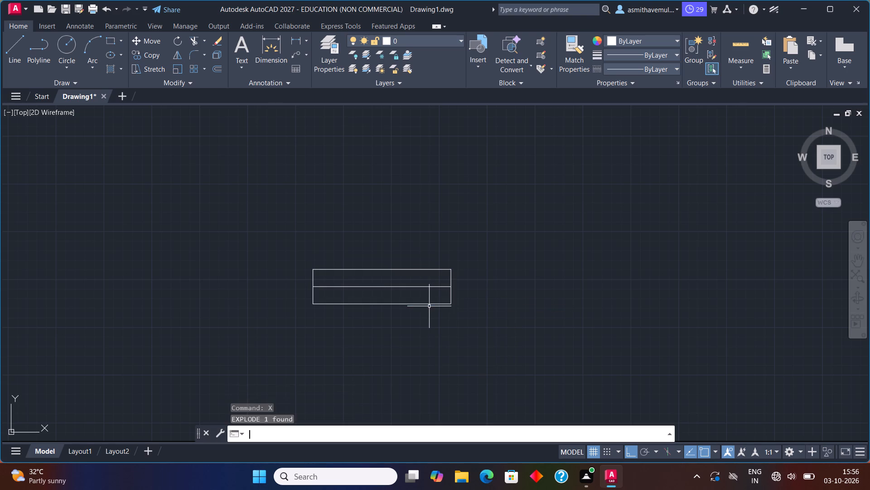
# Offset the rectangle's centre line 3" south and both of its short sides 3" outward.
pyautogui.press('o')
pyautogui.press('Return')
pyautogui.press('3')
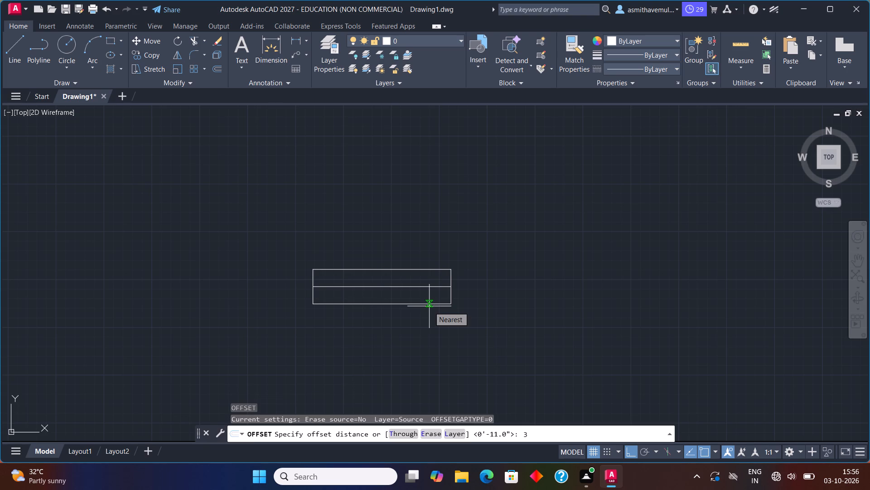
pyautogui.hotkey('shift', '"')
pyautogui.press('Return')
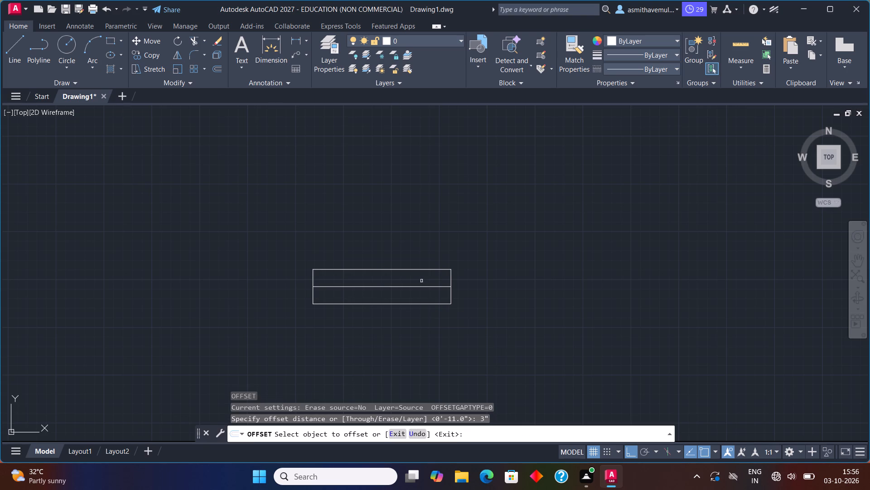
pyautogui.click(422, 288)
pyautogui.click(422, 296)
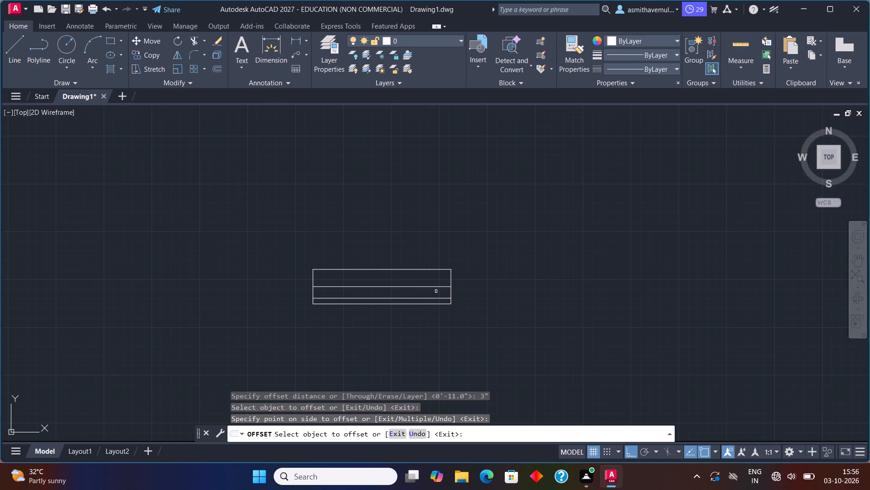
pyautogui.click(453, 293)
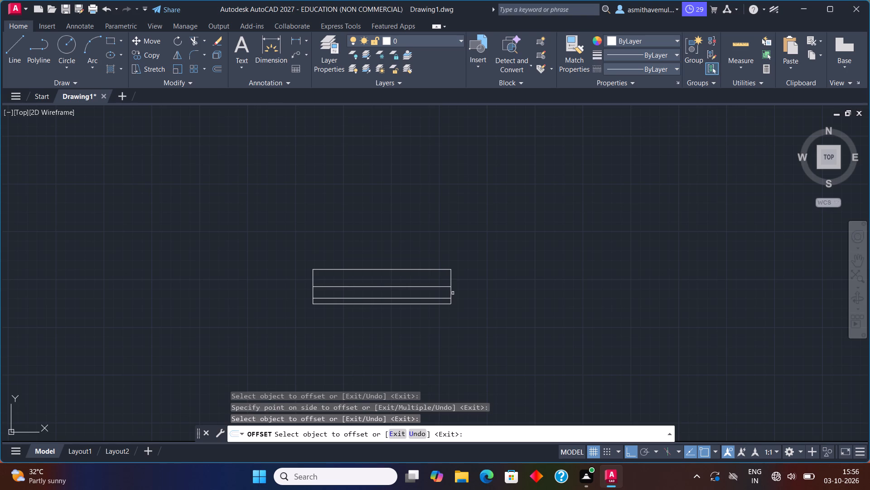
pyautogui.click(450, 294)
pyautogui.click(475, 291)
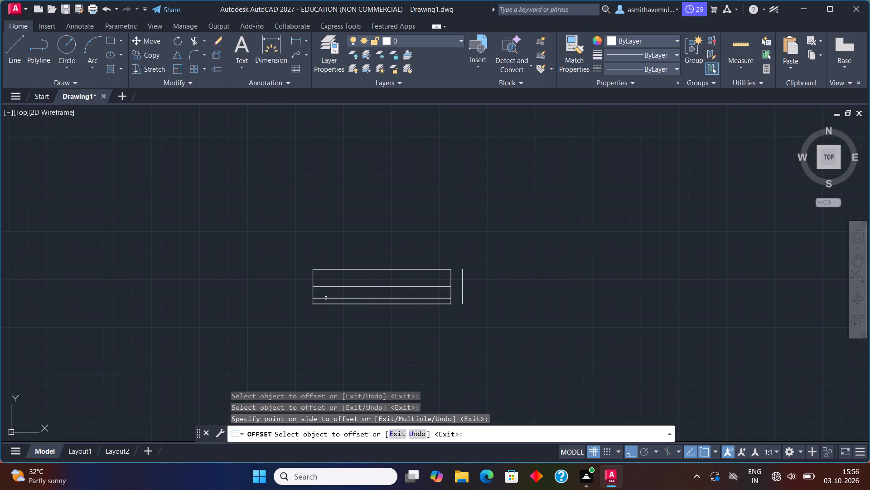
pyautogui.click(313, 292)
pyautogui.click(301, 290)
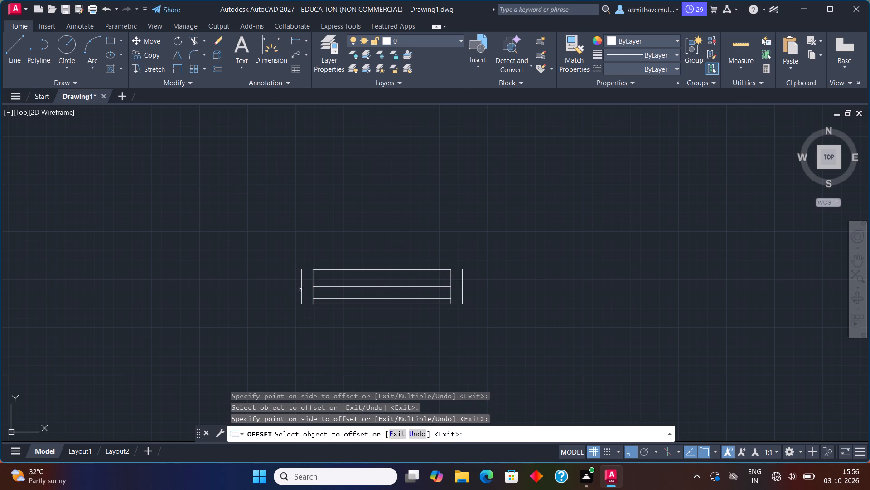
# Copy the whole window symbol from the lower end of its west side line to about 5'-9" due west.
pyautogui.press('Escape')
pyautogui.scroll(-1, 287, 294)
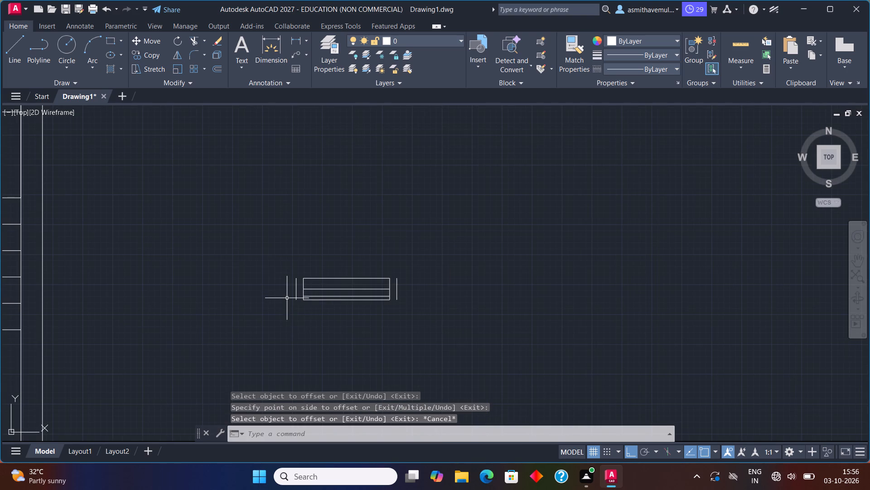
pyautogui.moveTo(310, 334); pyautogui.dragTo(373, 334, button='middle')
pyautogui.moveTo(487, 274); pyautogui.dragTo(468, 269)
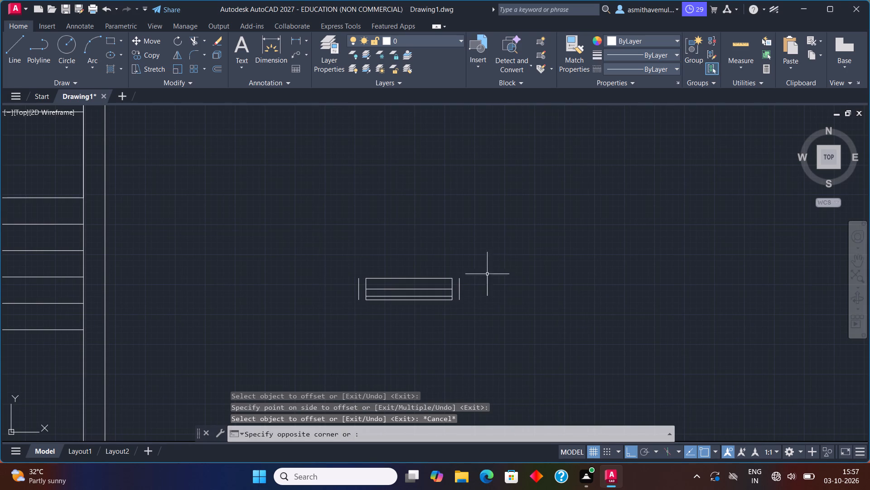
pyautogui.moveTo(468, 269); pyautogui.dragTo(488, 346)
pyautogui.press('c')
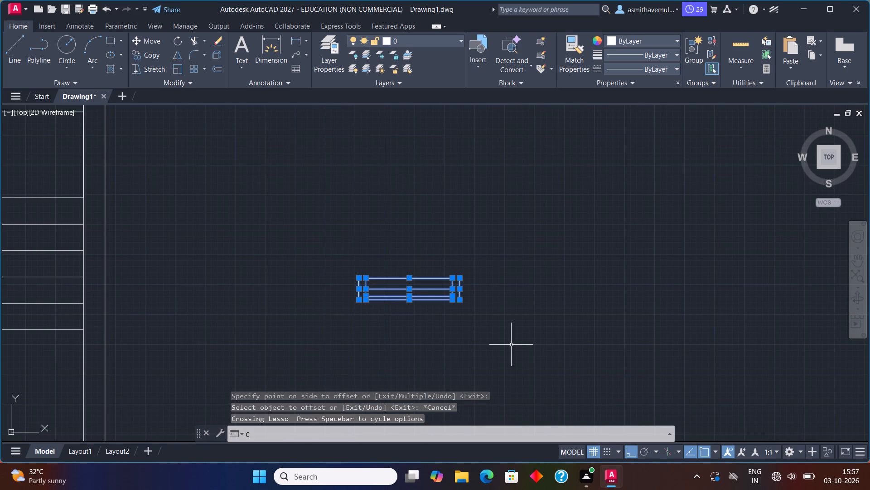
pyautogui.press('o')
pyautogui.press('p')
pyautogui.press('y')
pyautogui.press('Return')
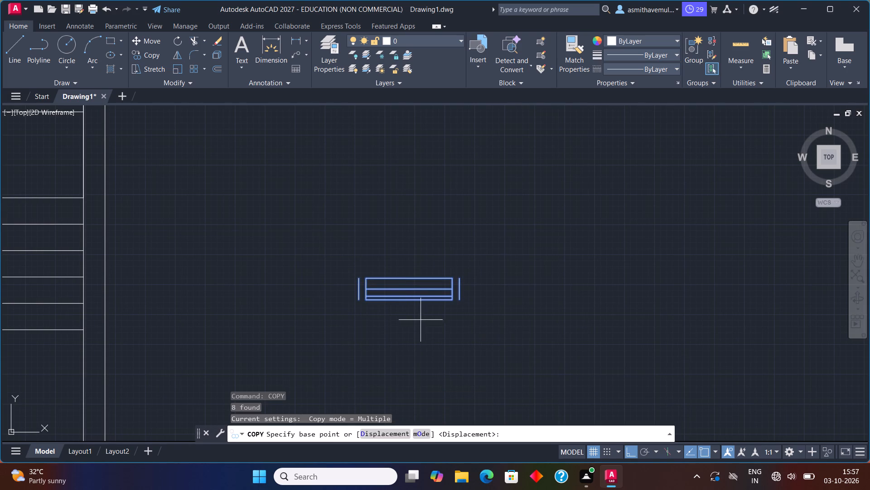
pyautogui.click(359, 303)
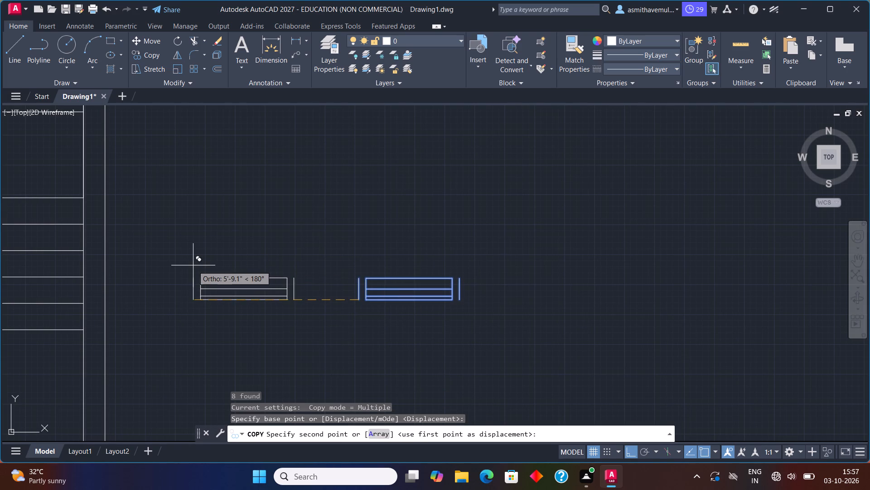
pyautogui.click(193, 266)
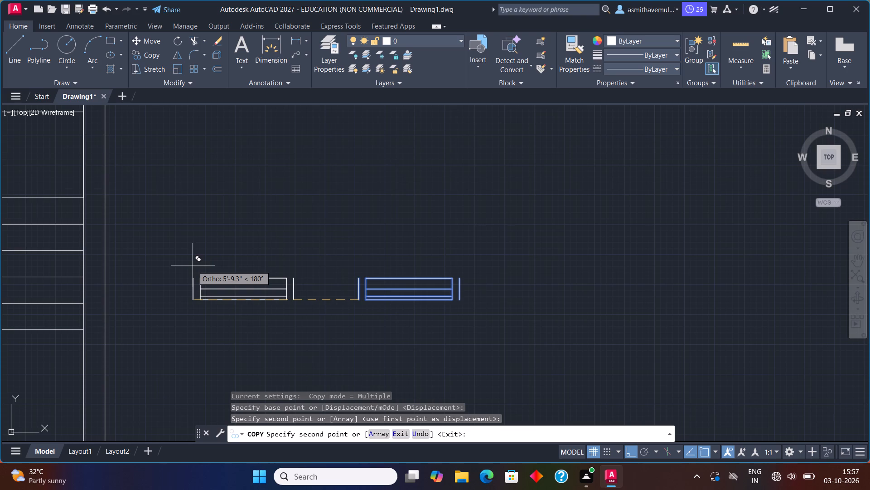
# Turn Ortho off and place five more copies of the window symbol freely to the north and east of the first two.
pyautogui.press('F8')
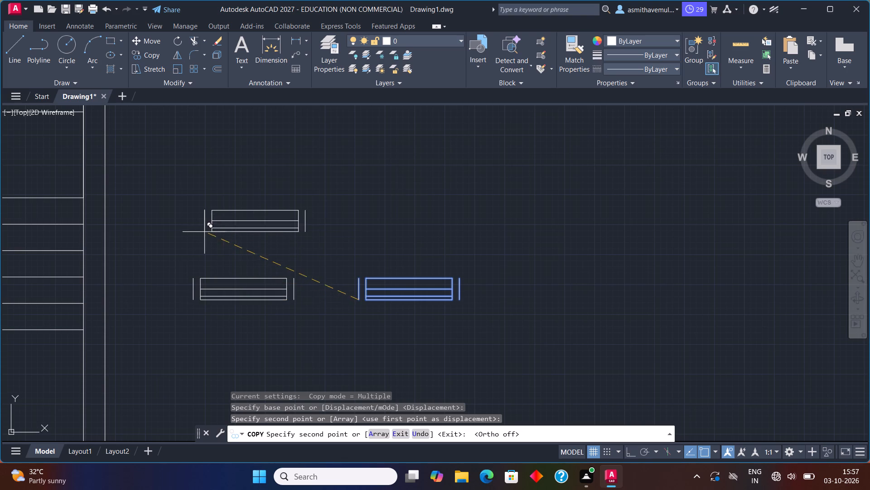
pyautogui.click(204, 232)
pyautogui.click(336, 204)
pyautogui.click(413, 228)
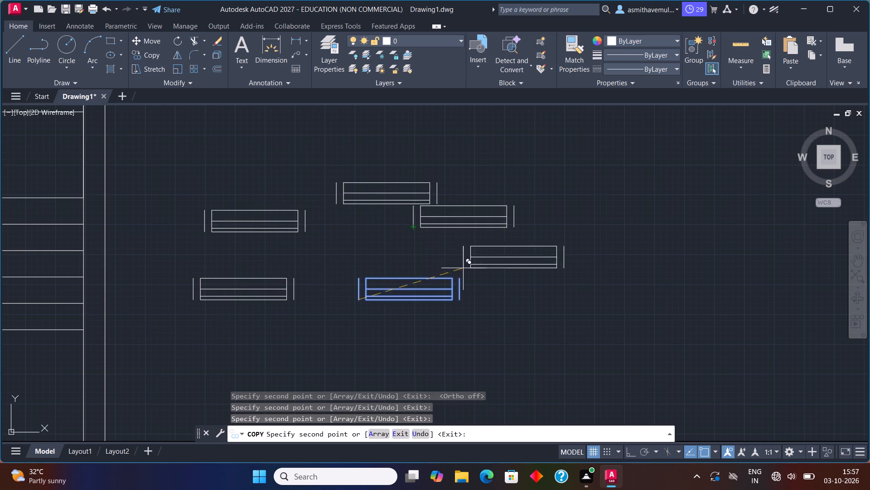
pyautogui.click(474, 273)
pyautogui.click(506, 310)
pyautogui.press('Escape')
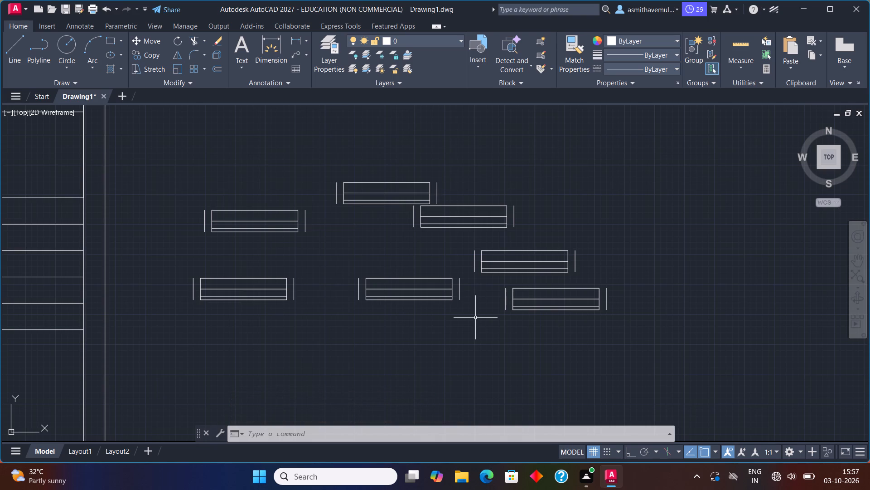
# Examine the whole floor plan together with the window symbol copies east of it.
pyautogui.scroll(-1, 461, 327)
pyautogui.moveTo(397, 339); pyautogui.dragTo(451, 329, button='middle')
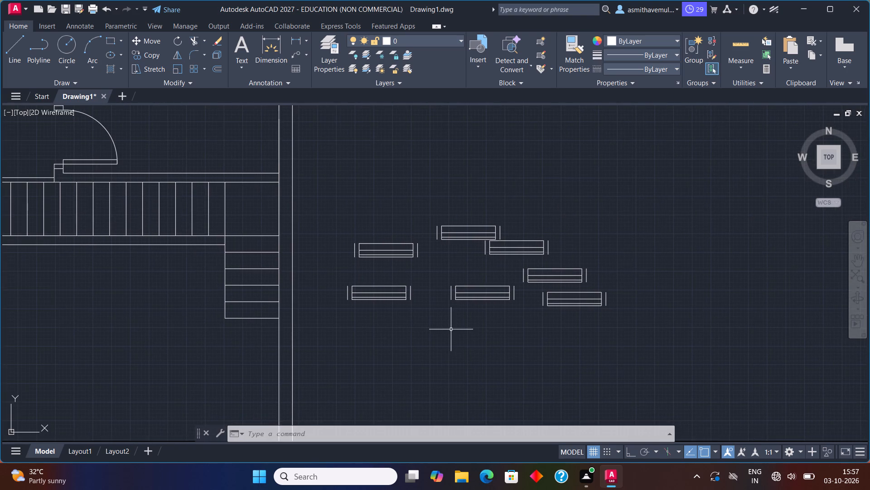
pyautogui.moveTo(439, 333); pyautogui.dragTo(604, 324, button='middle')
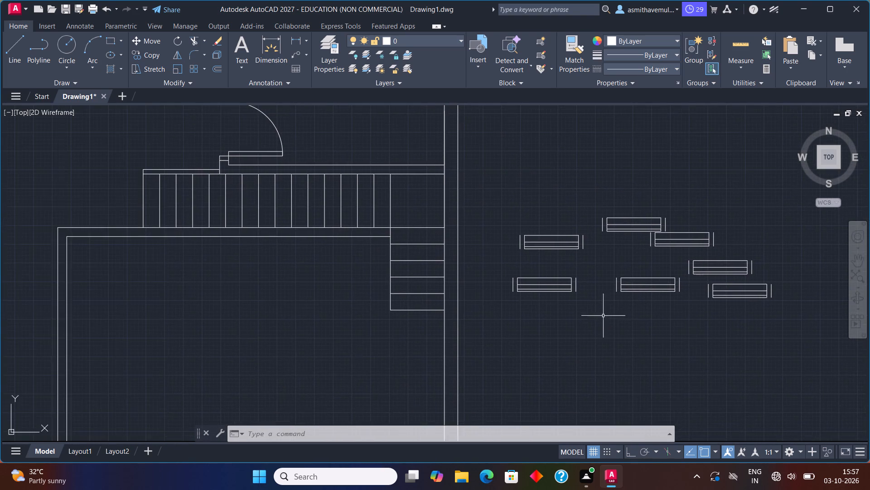
pyautogui.scroll(-4, 594, 329)
pyautogui.scroll(1, 582, 343)
pyautogui.middleClick(581, 342)
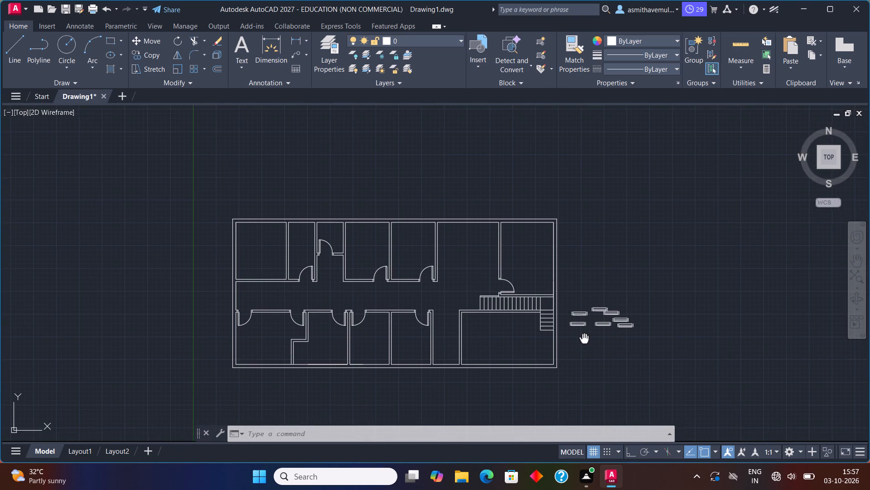
pyautogui.scroll(1, 585, 339)
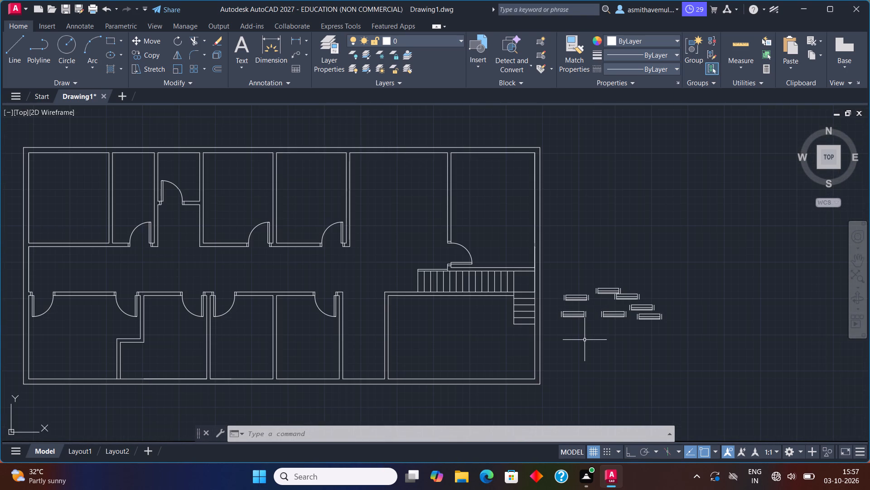